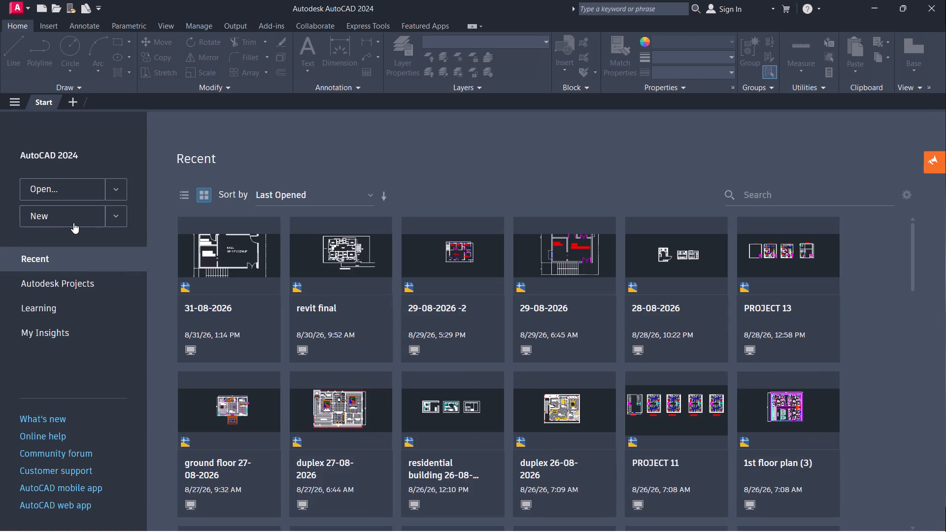
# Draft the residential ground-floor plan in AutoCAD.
# Create a new blank drawing.
pyautogui.doubleClick(71, 217)
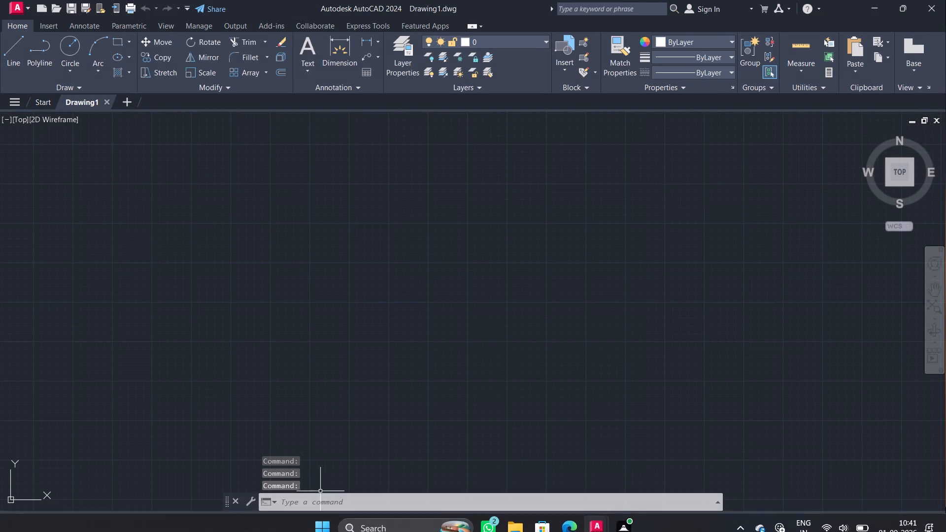
# Configure the drawing units to Architectural length with 0'-0 1/4" precision and Inches as the insertion scale.
pyautogui.write('un')
pyautogui.press('Return')
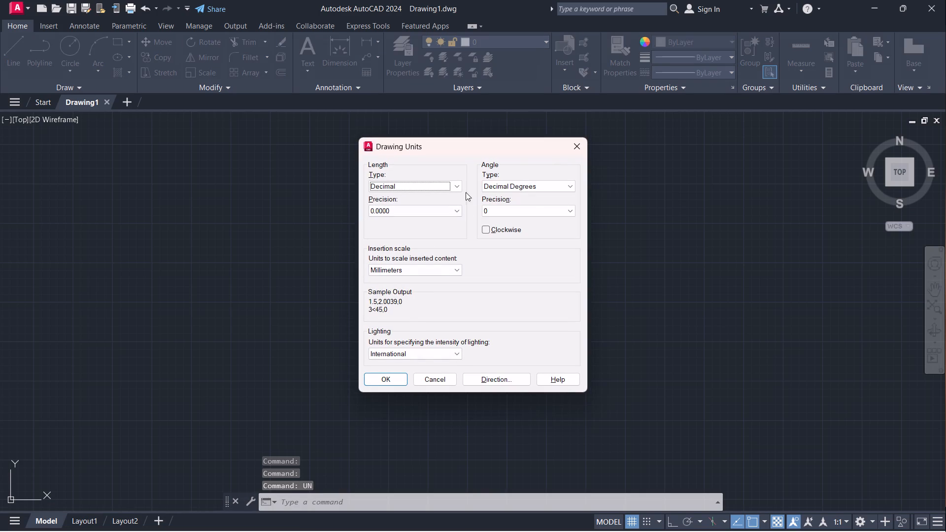
pyautogui.click(454, 187)
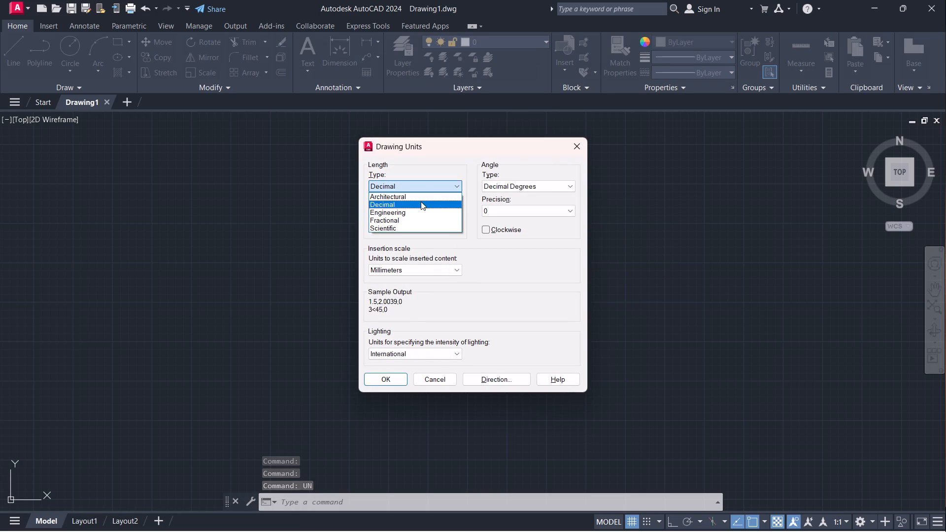
pyautogui.click(421, 200)
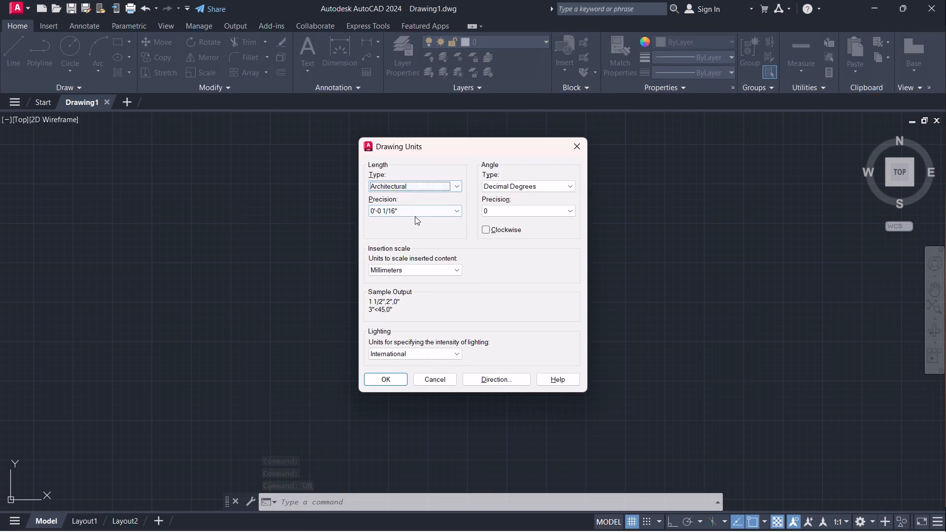
pyautogui.click(416, 212)
pyautogui.click(401, 234)
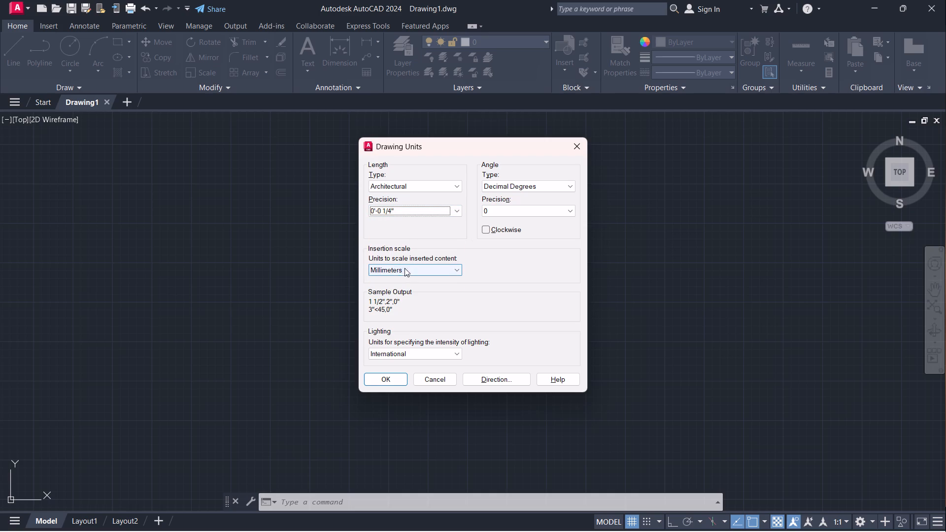
pyautogui.click(410, 270)
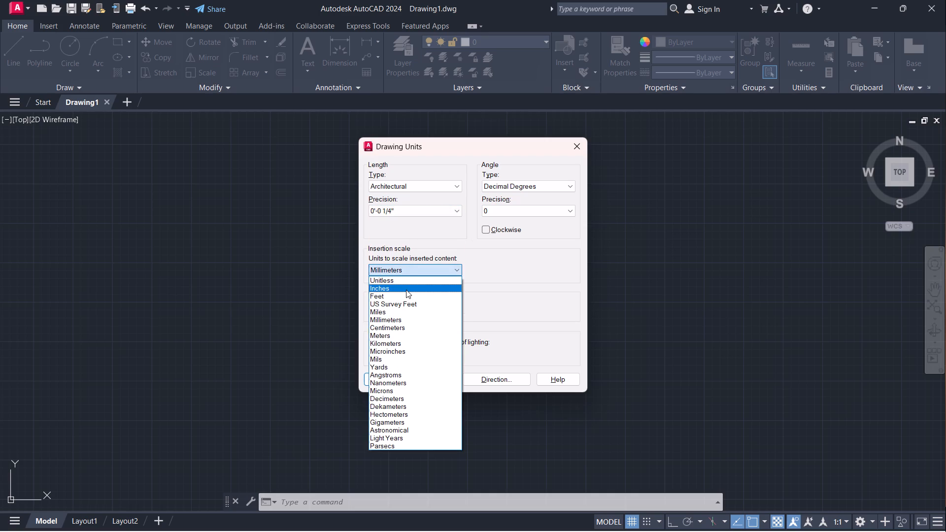
pyautogui.click(406, 290)
pyautogui.click(392, 377)
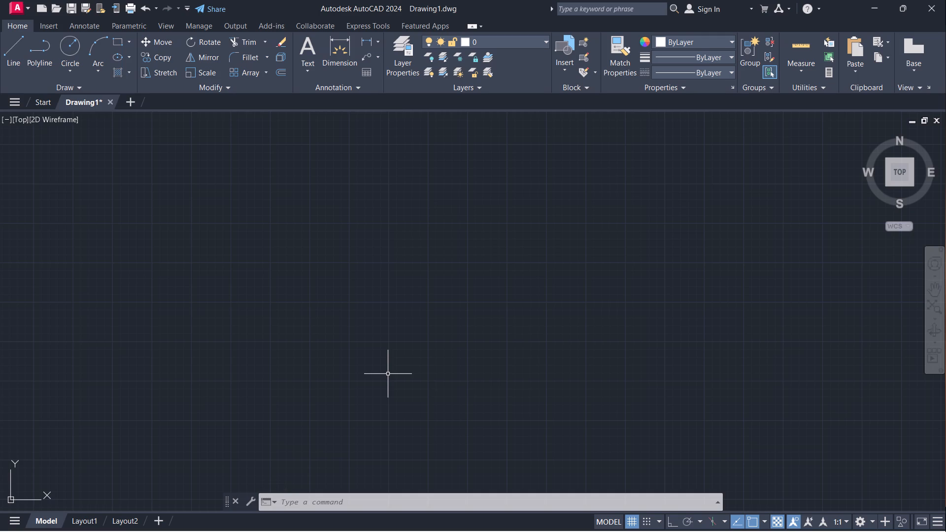
# Review the file opening, saving and automatic save settings in the program options.
pyautogui.rightClick(366, 502)
pyautogui.click(414, 490)
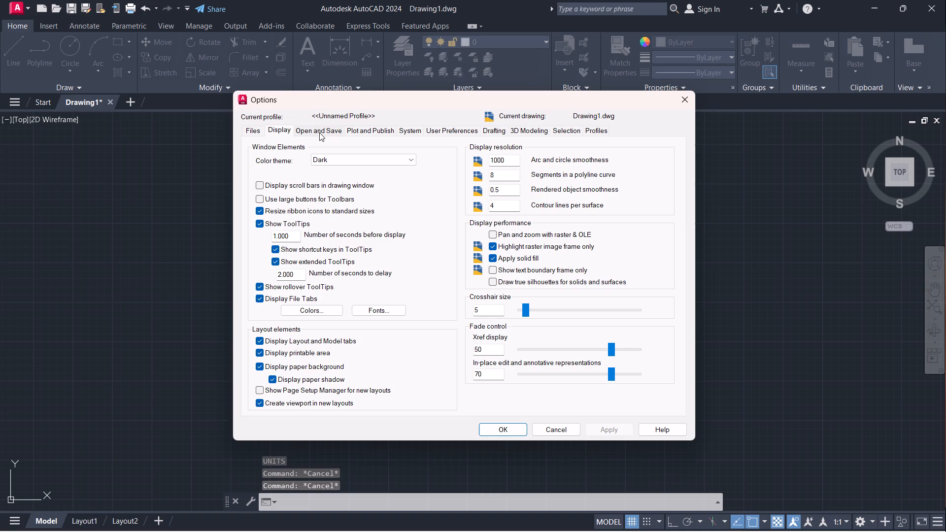
pyautogui.click(319, 133)
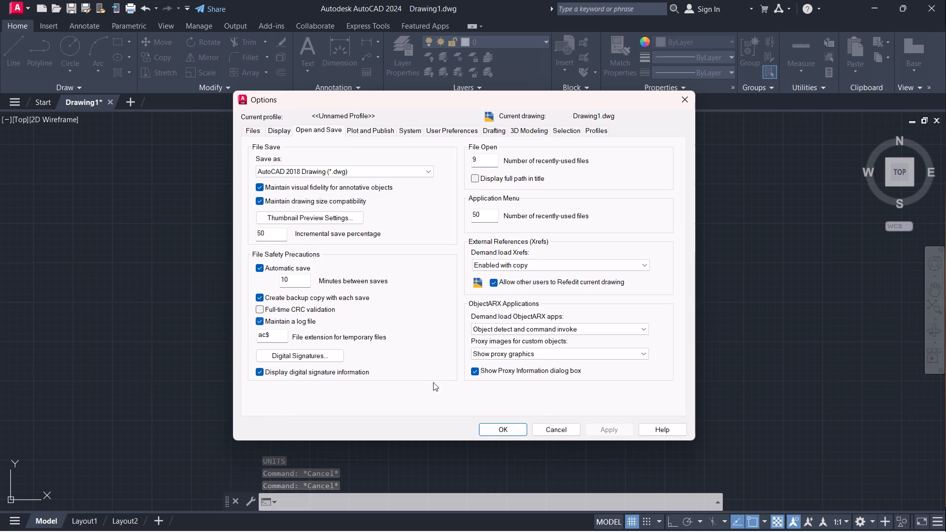
pyautogui.click(505, 431)
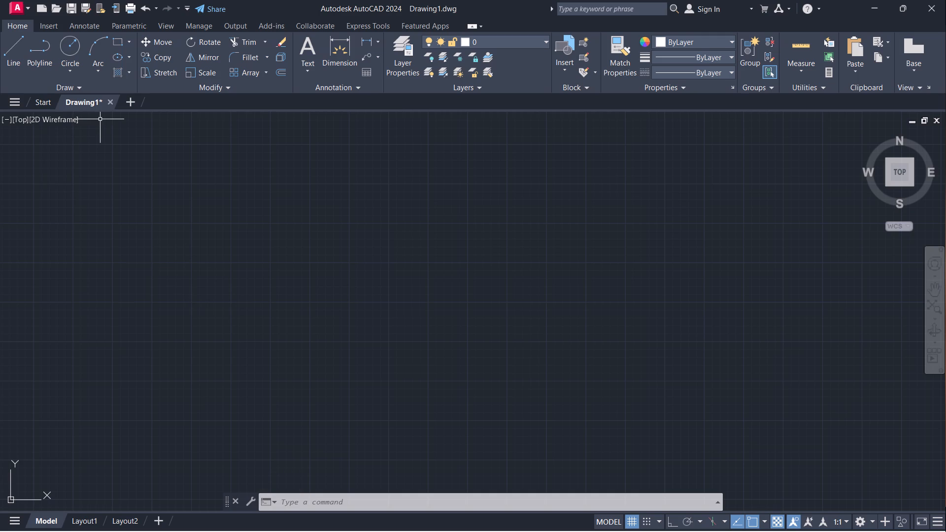
# Save the drawing in Documents under the file name 01-09-2026 -2.
pyautogui.hotkey('ctrl', 's')
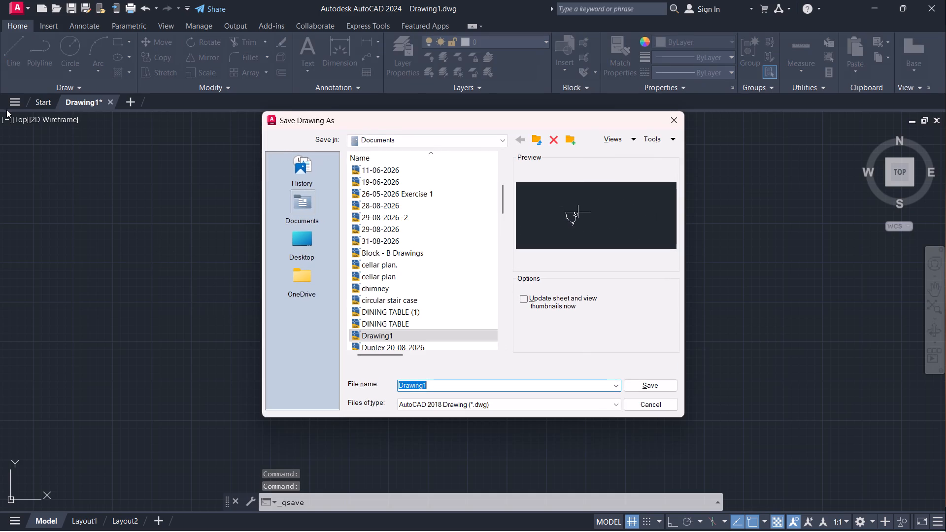
pyautogui.moveTo(428, 386); pyautogui.dragTo(421, 386)
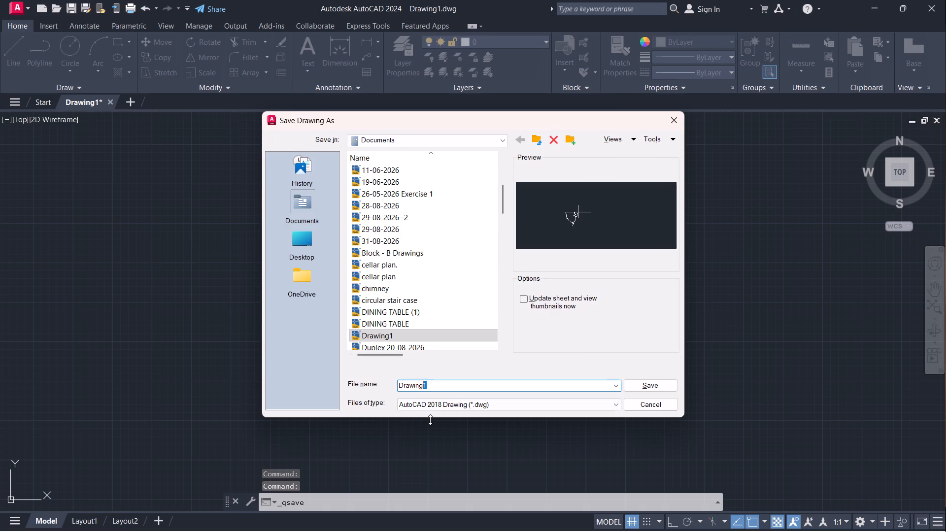
pyautogui.press('BackSpace')
pyautogui.press('BackSpace')
pyautogui.press('BackSpace')
pyautogui.press('BackSpace')
pyautogui.press('BackSpace')
pyautogui.press('BackSpace')
pyautogui.press('BackSpace')
pyautogui.press('BackSpace')
pyautogui.press('BackSpace')
pyautogui.press('BackSpace')
pyautogui.press('BackSpace')
pyautogui.press('BackSpace')
pyautogui.press('BackSpace')
pyautogui.press('BackSpace')
pyautogui.press('BackSpace')
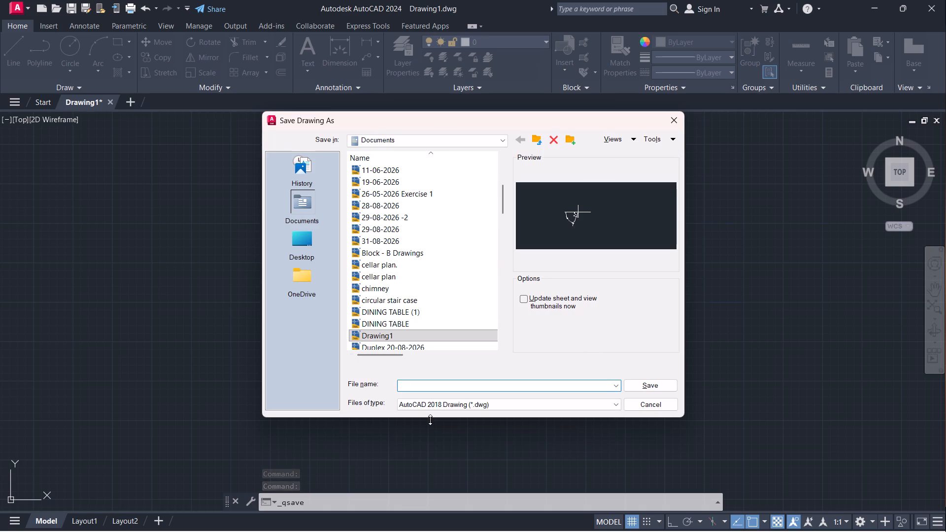
pyautogui.write('01-09')
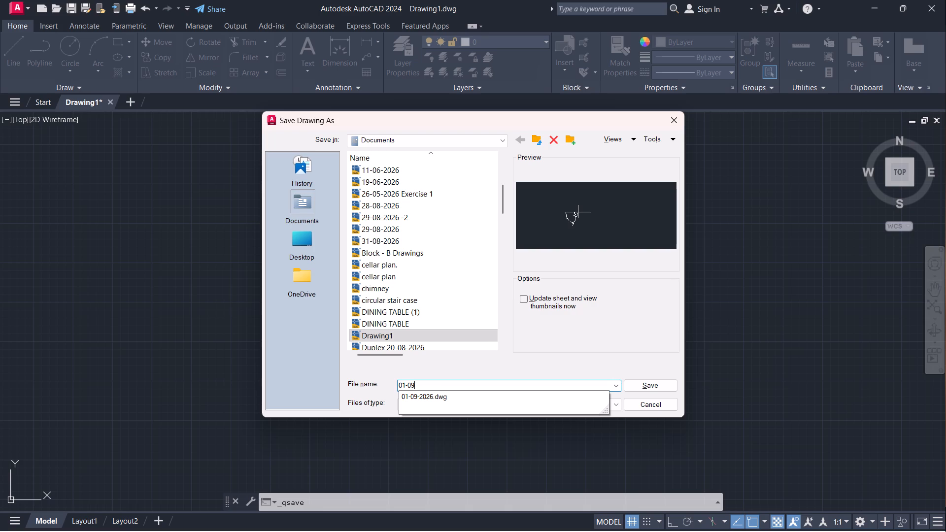
pyautogui.press('-')
pyautogui.write('2026')
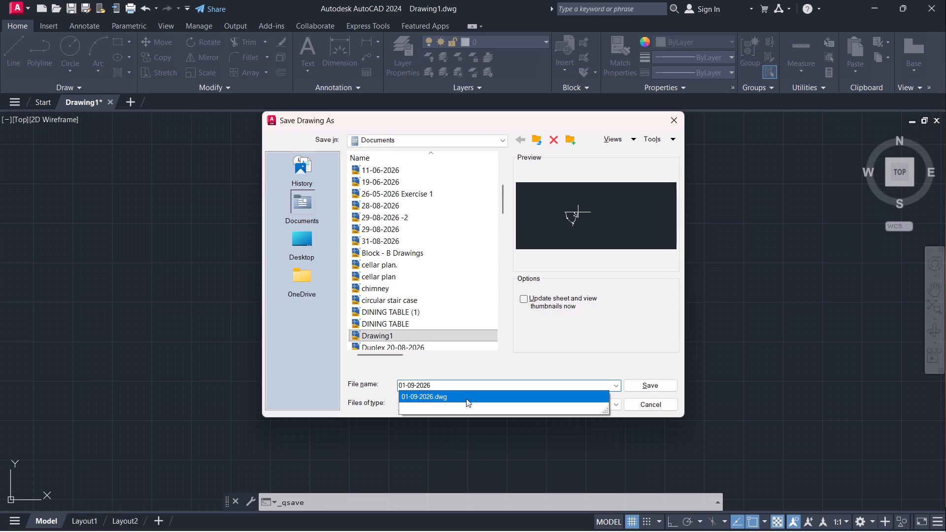
pyautogui.press('space')
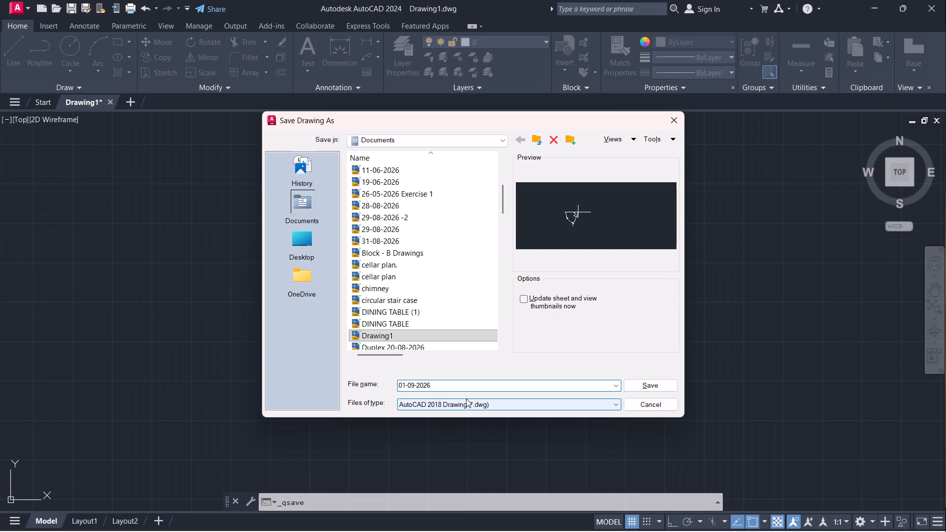
pyautogui.press('2')
pyautogui.scroll(3, 426, 378)
pyautogui.press('Left')
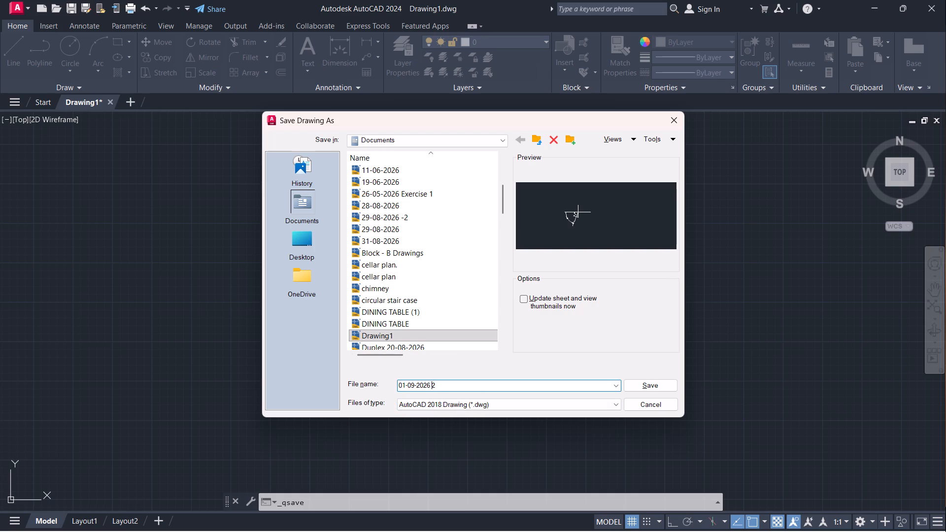
pyautogui.press('-')
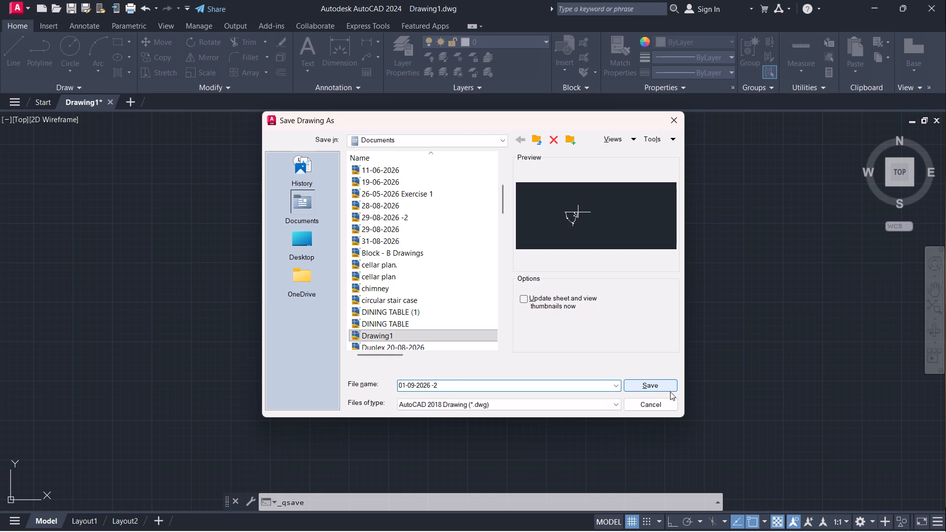
pyautogui.click(663, 387)
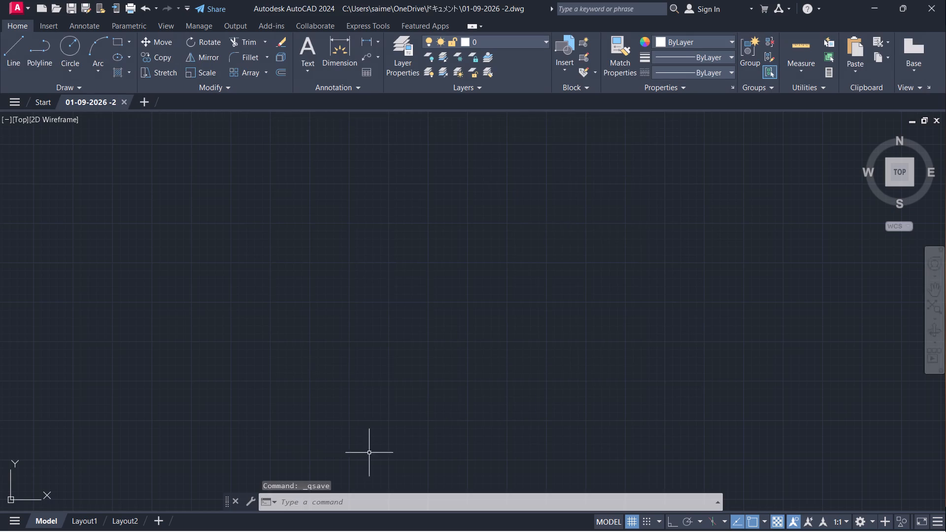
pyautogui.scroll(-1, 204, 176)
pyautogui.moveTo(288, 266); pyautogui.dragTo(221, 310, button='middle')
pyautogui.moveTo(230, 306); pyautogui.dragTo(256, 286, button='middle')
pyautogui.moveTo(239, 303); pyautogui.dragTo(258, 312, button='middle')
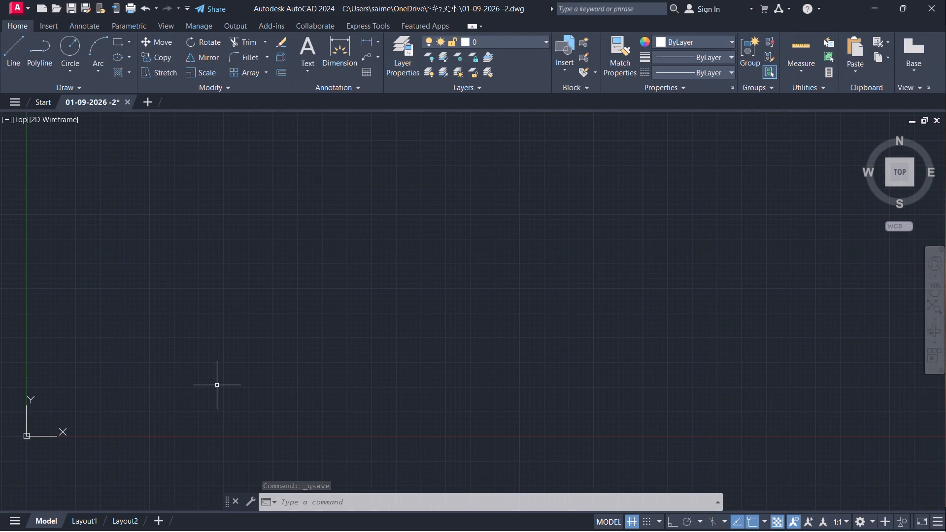
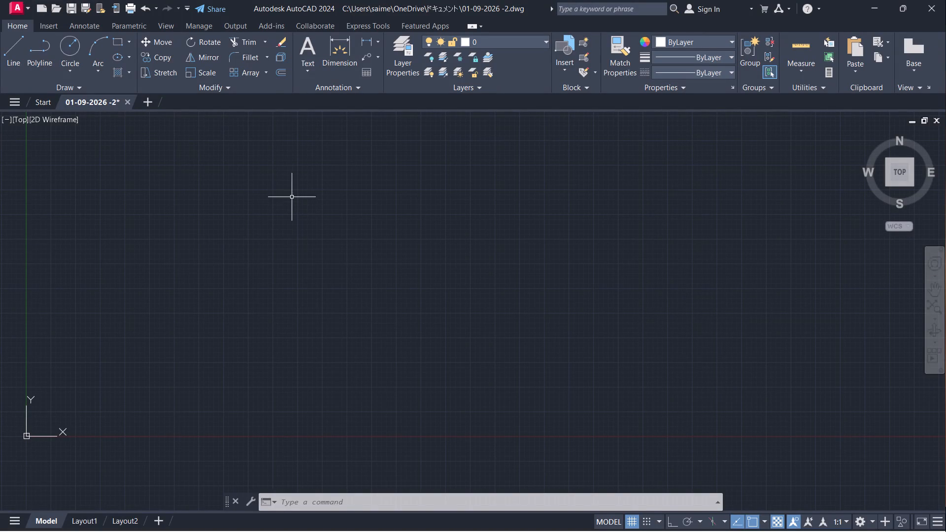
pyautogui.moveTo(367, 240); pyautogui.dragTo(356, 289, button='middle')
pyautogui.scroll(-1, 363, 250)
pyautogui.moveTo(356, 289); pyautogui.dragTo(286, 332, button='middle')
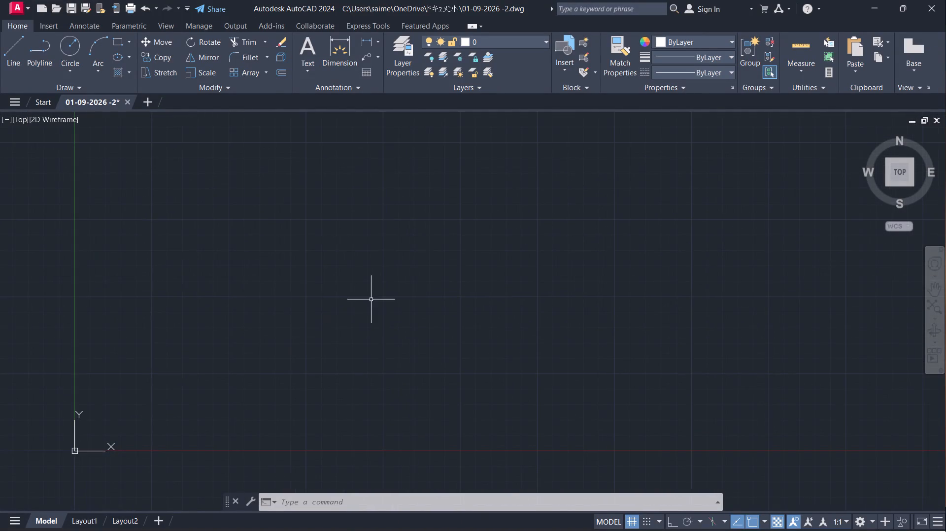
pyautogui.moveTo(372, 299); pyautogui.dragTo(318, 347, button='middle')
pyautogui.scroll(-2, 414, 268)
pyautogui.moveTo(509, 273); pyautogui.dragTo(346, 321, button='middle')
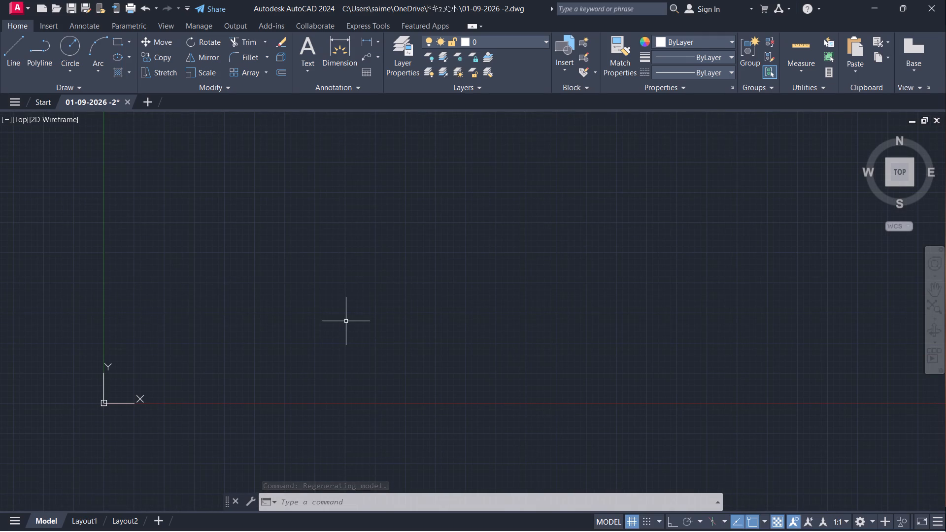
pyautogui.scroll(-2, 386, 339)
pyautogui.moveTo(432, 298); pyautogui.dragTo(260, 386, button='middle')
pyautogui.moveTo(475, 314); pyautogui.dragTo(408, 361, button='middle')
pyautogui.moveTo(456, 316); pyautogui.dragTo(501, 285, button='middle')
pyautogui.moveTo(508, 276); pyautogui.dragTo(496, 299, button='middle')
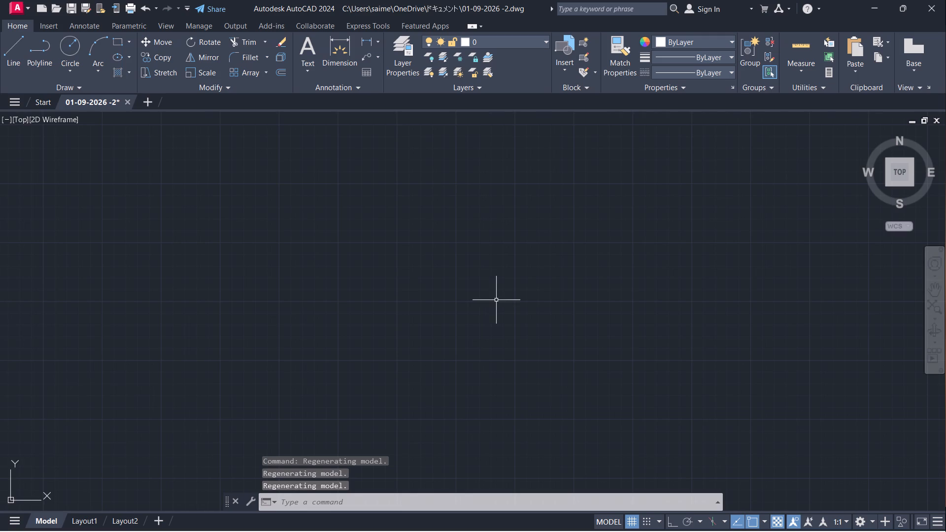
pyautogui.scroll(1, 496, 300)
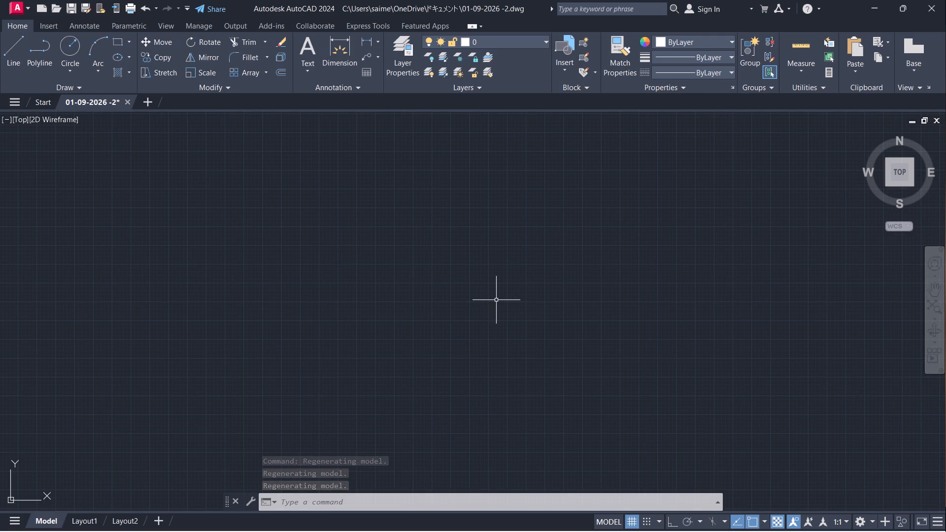
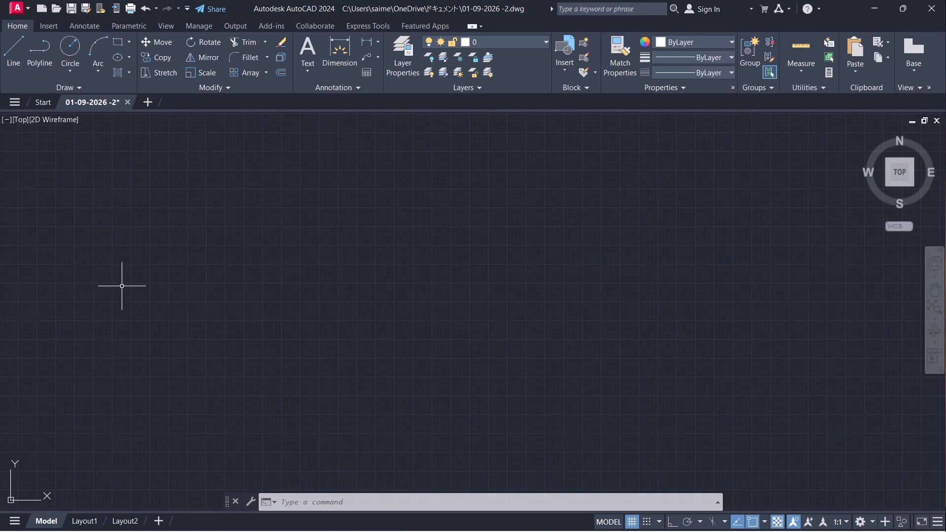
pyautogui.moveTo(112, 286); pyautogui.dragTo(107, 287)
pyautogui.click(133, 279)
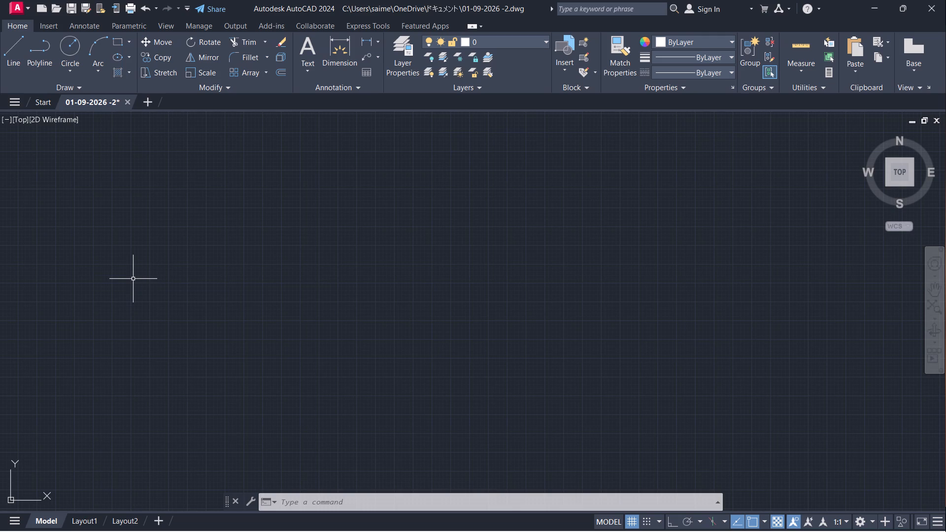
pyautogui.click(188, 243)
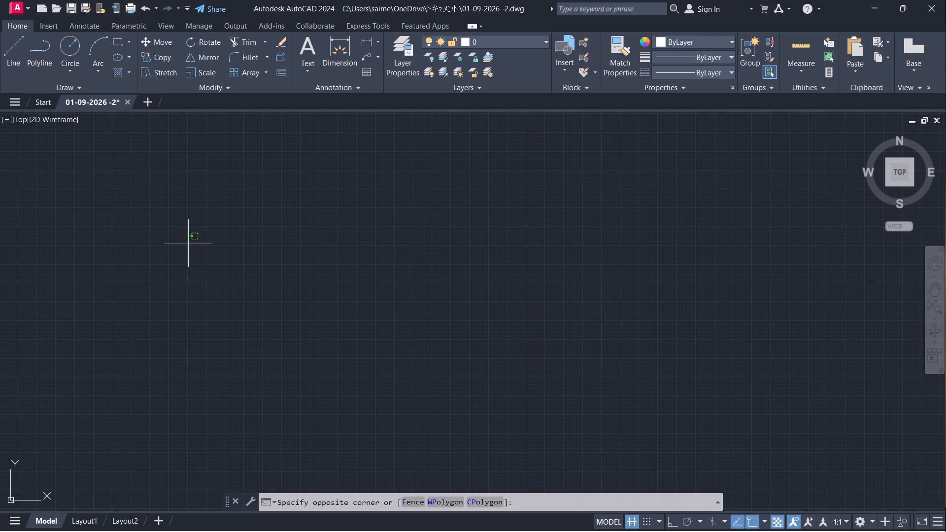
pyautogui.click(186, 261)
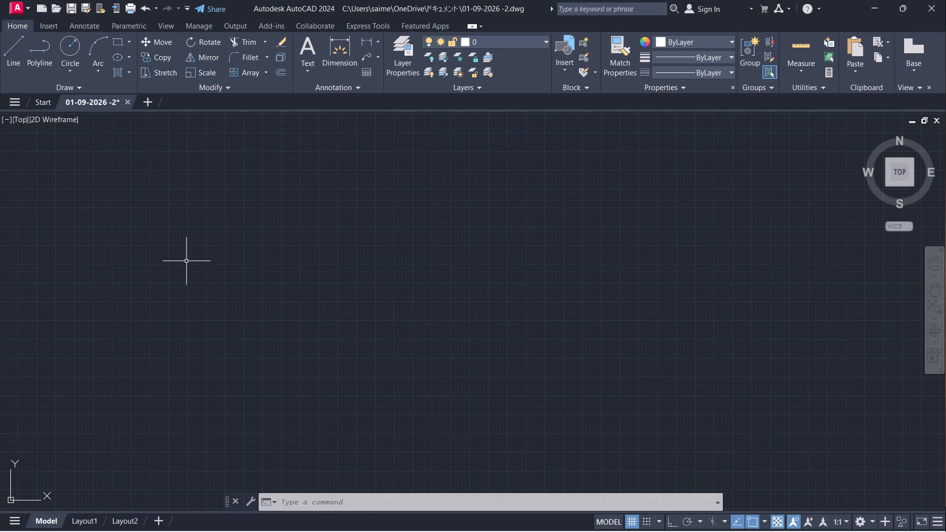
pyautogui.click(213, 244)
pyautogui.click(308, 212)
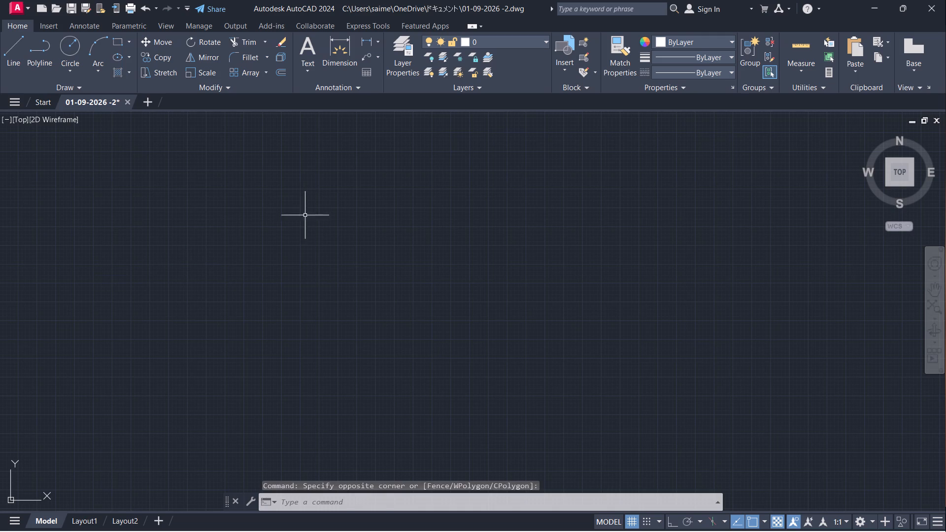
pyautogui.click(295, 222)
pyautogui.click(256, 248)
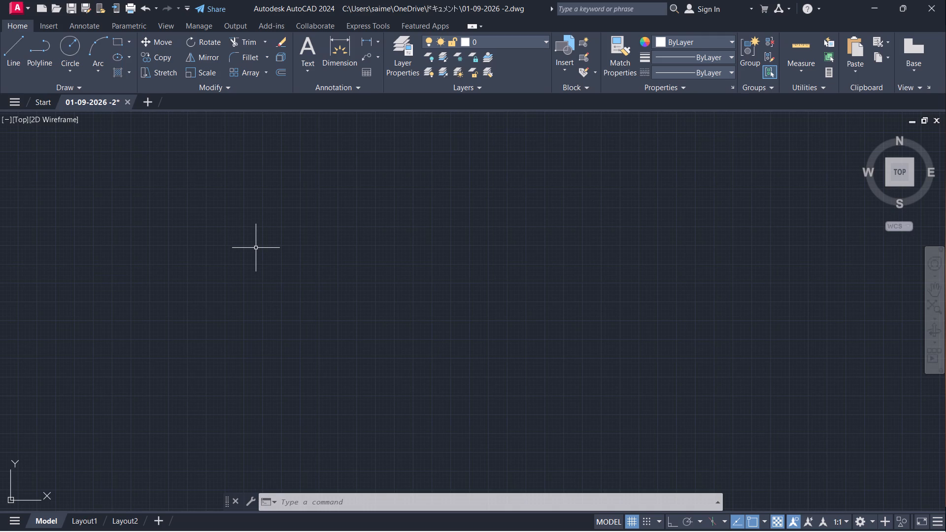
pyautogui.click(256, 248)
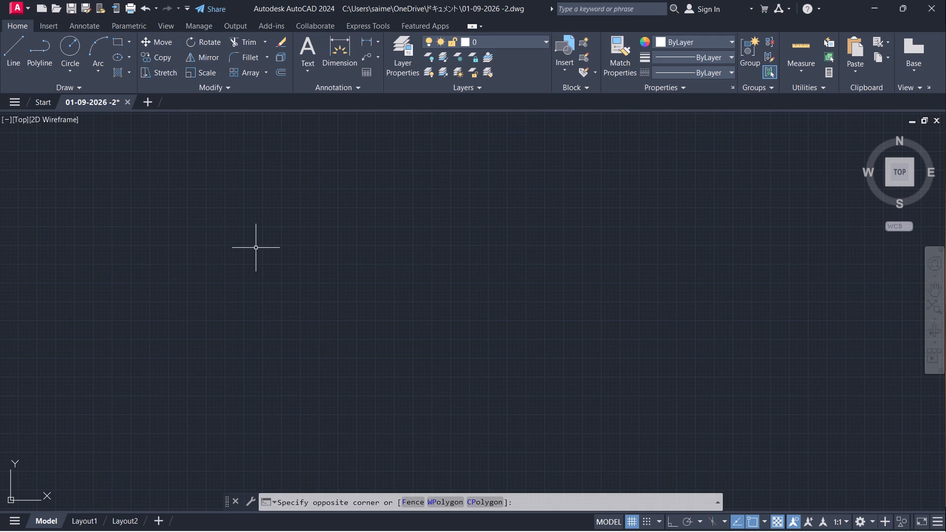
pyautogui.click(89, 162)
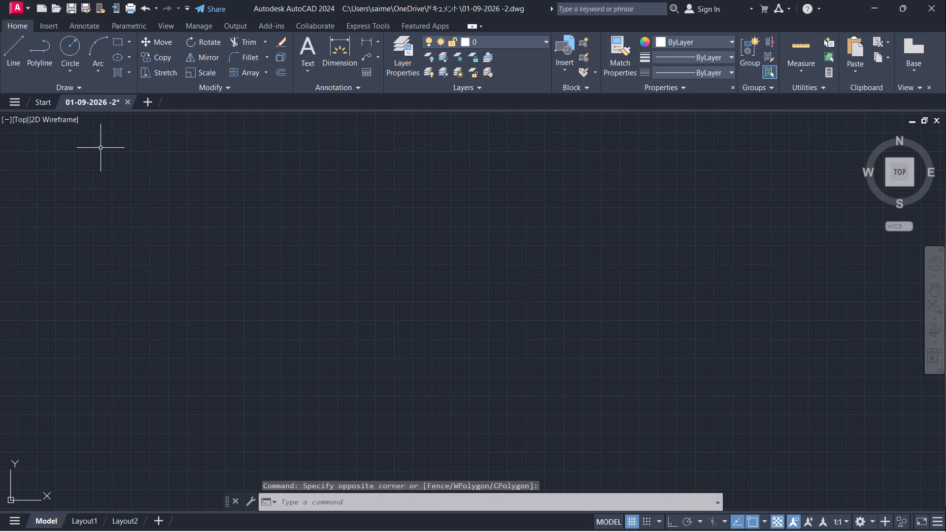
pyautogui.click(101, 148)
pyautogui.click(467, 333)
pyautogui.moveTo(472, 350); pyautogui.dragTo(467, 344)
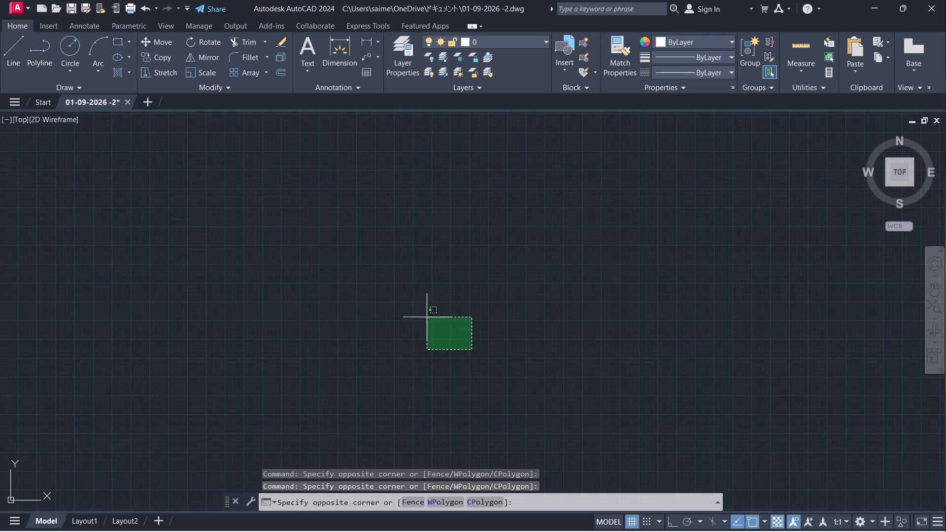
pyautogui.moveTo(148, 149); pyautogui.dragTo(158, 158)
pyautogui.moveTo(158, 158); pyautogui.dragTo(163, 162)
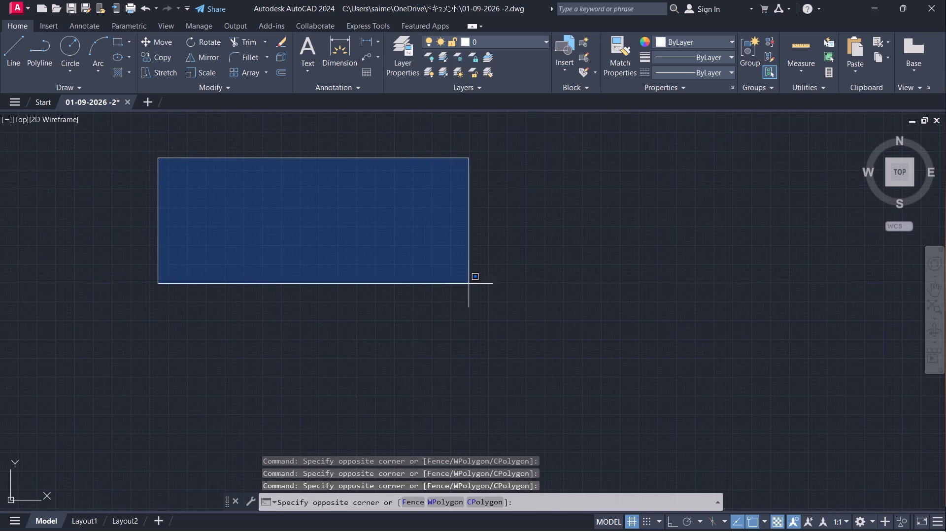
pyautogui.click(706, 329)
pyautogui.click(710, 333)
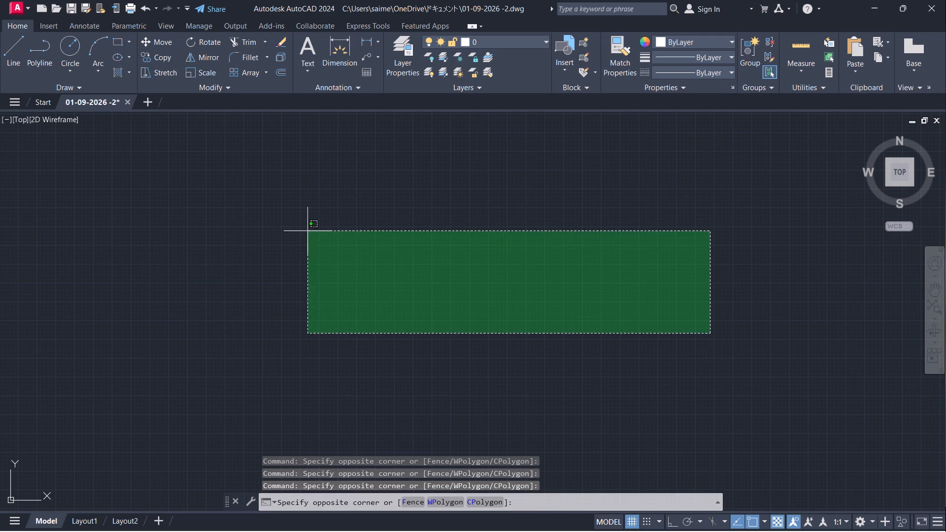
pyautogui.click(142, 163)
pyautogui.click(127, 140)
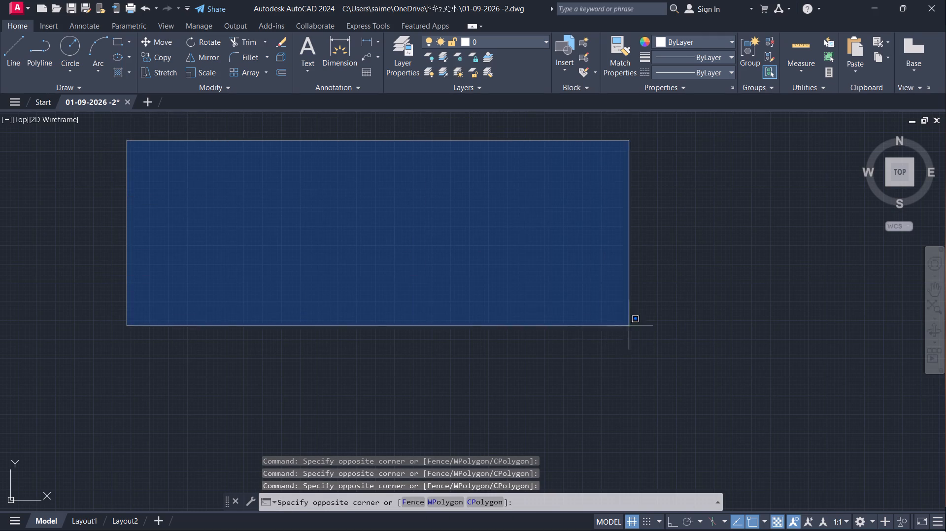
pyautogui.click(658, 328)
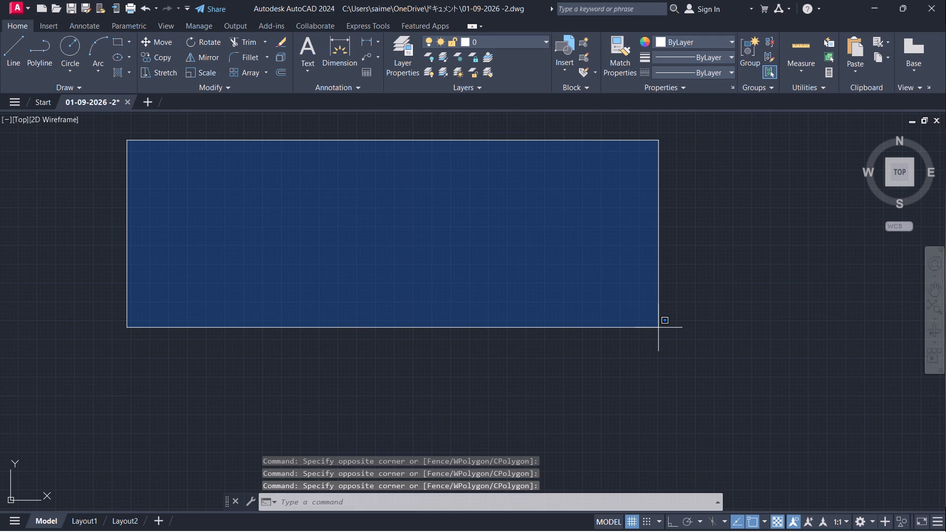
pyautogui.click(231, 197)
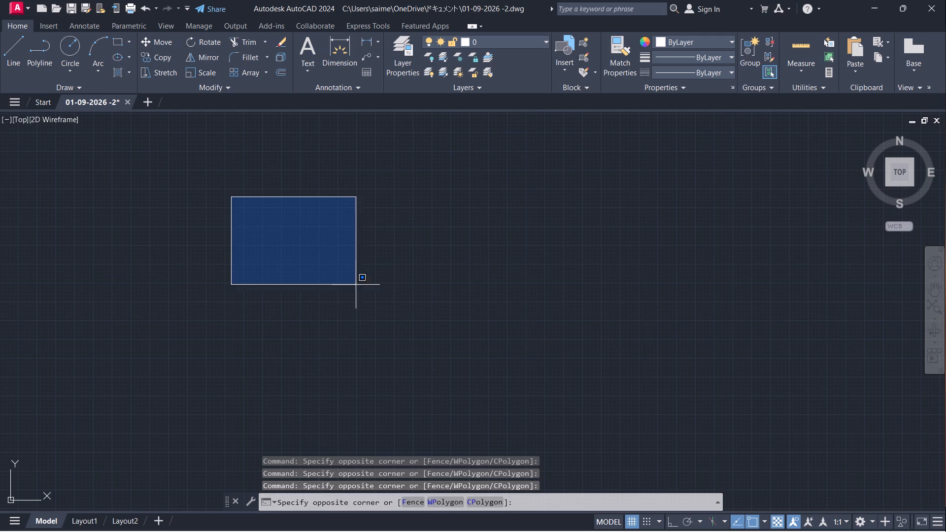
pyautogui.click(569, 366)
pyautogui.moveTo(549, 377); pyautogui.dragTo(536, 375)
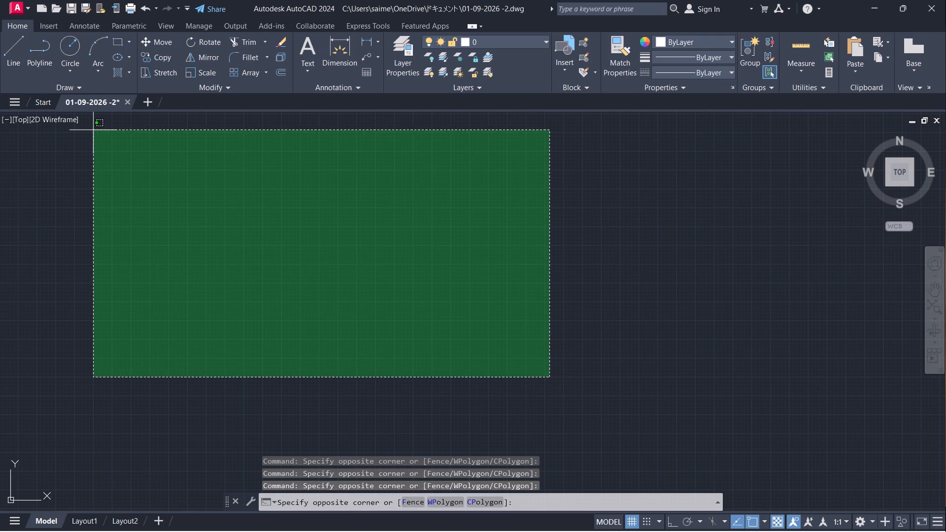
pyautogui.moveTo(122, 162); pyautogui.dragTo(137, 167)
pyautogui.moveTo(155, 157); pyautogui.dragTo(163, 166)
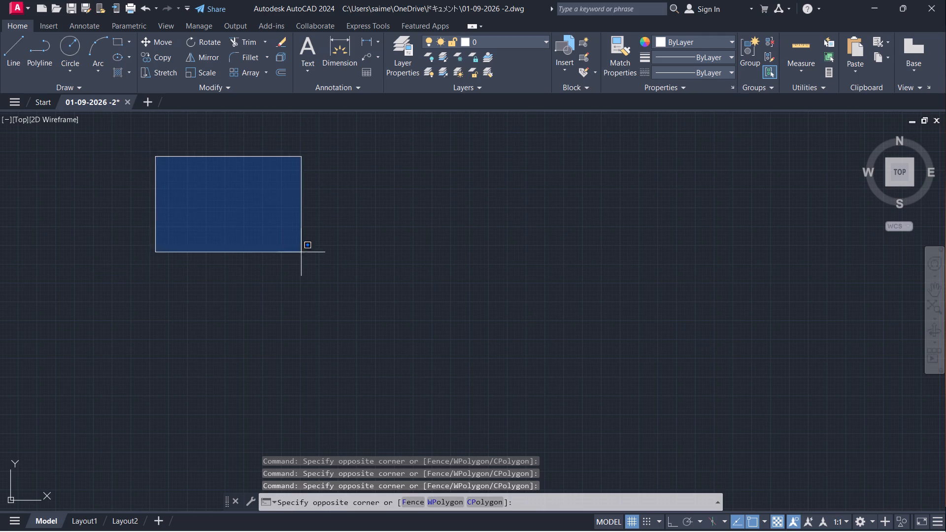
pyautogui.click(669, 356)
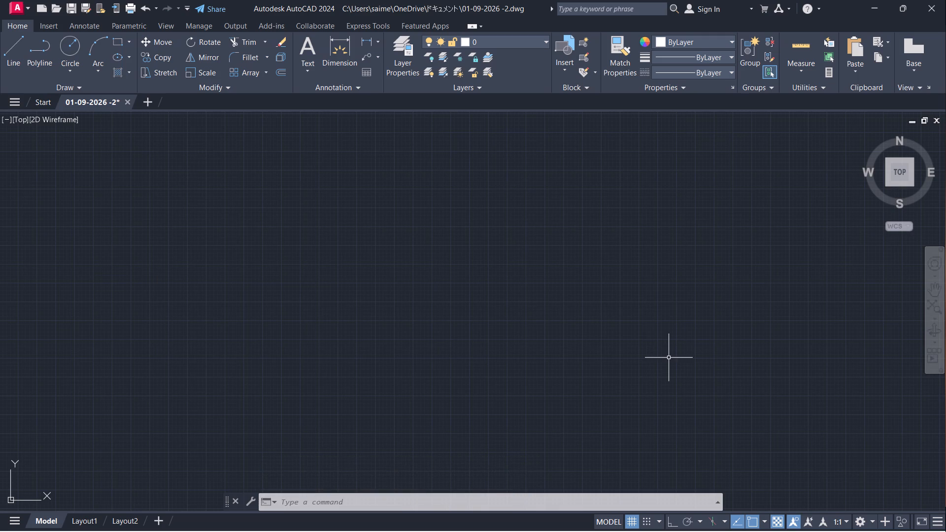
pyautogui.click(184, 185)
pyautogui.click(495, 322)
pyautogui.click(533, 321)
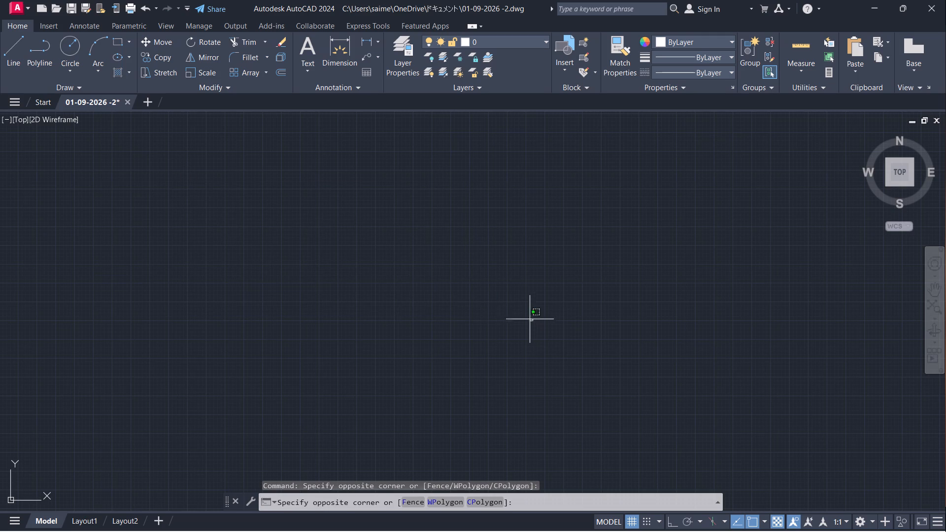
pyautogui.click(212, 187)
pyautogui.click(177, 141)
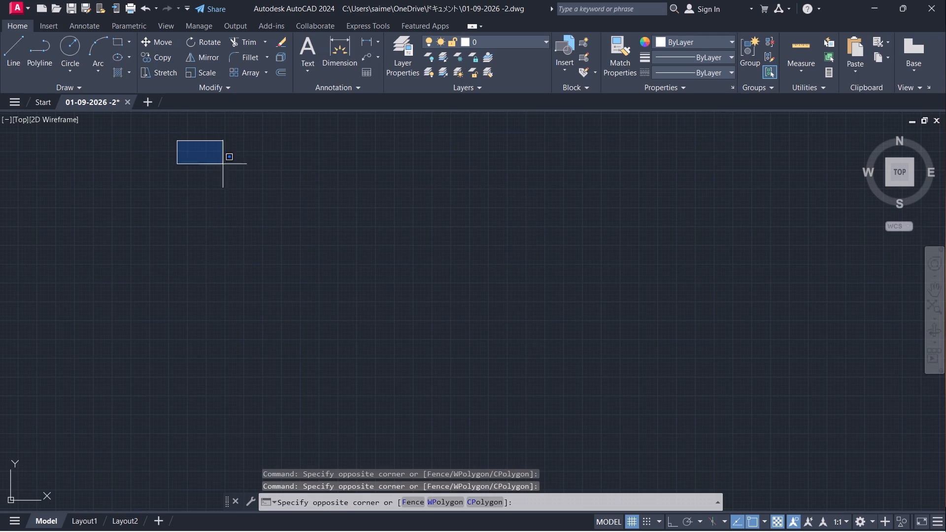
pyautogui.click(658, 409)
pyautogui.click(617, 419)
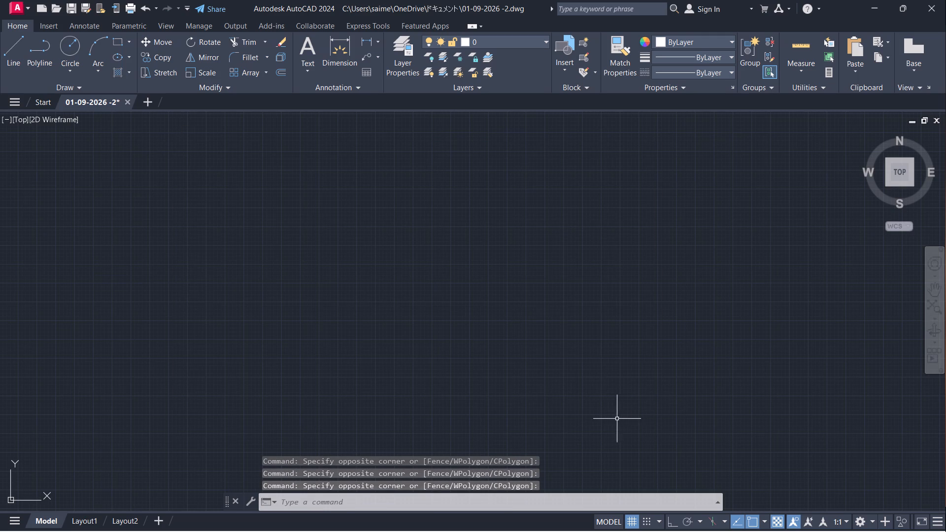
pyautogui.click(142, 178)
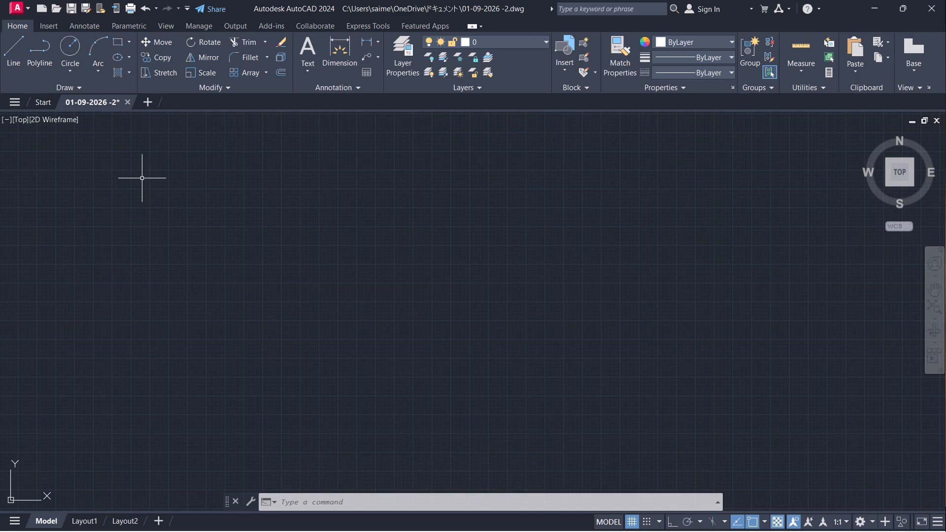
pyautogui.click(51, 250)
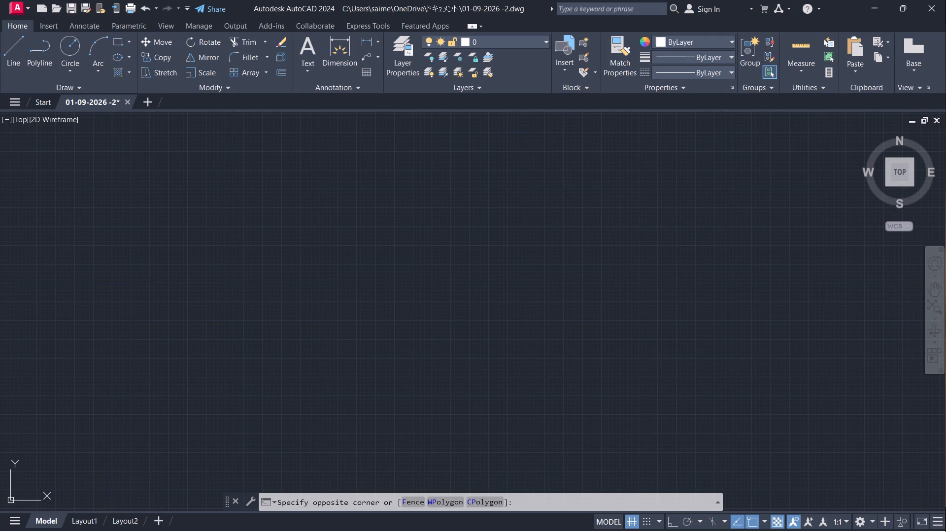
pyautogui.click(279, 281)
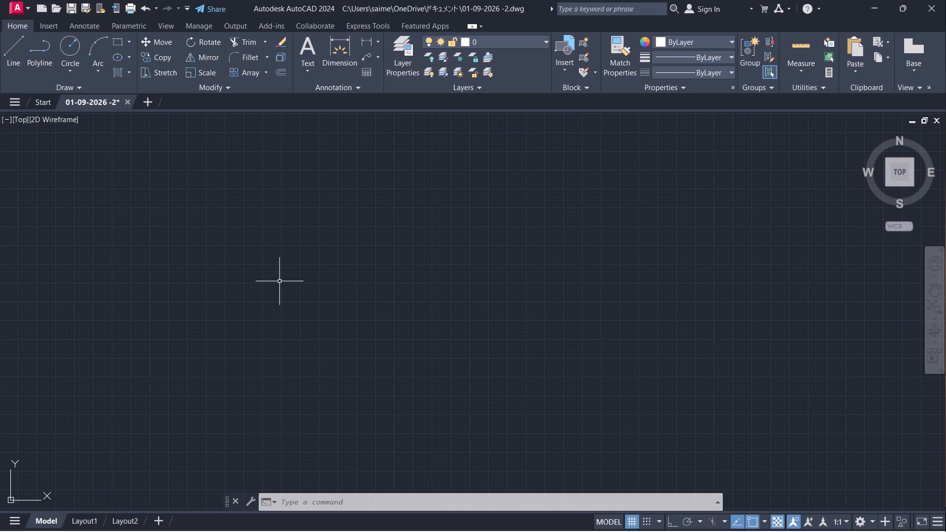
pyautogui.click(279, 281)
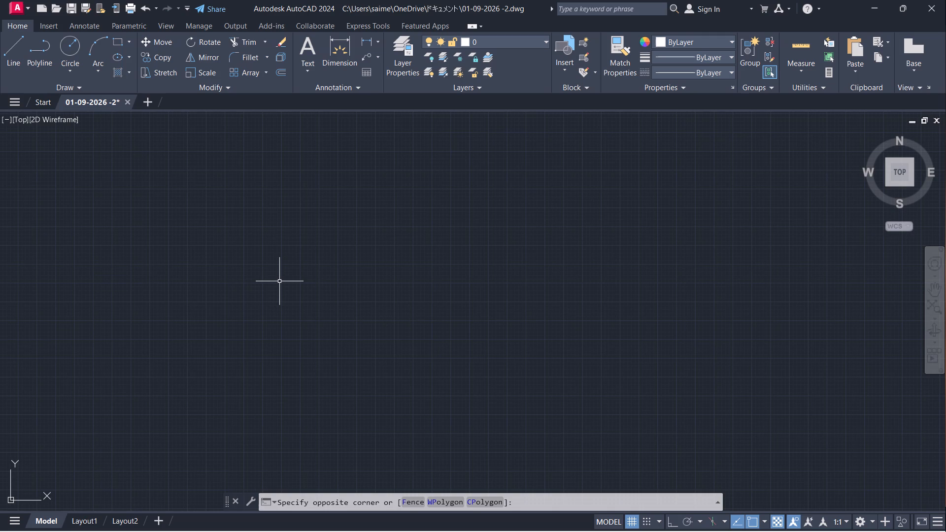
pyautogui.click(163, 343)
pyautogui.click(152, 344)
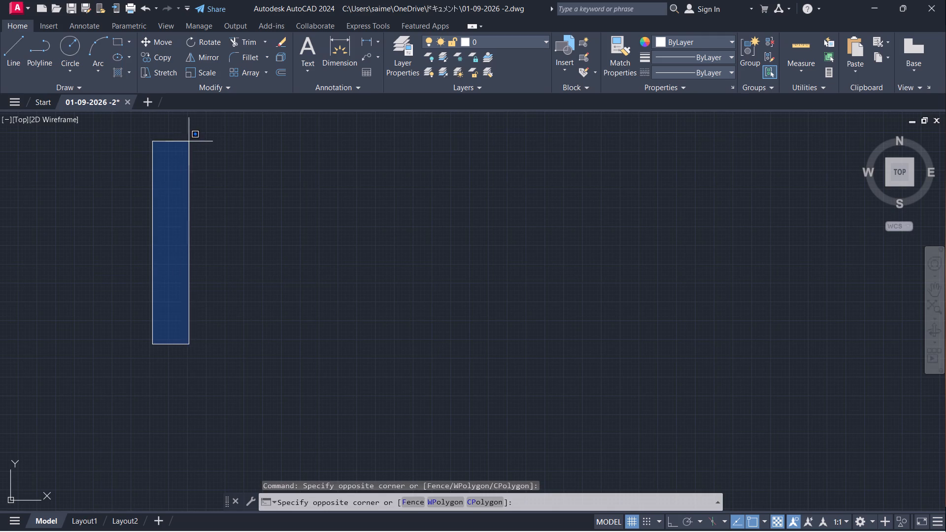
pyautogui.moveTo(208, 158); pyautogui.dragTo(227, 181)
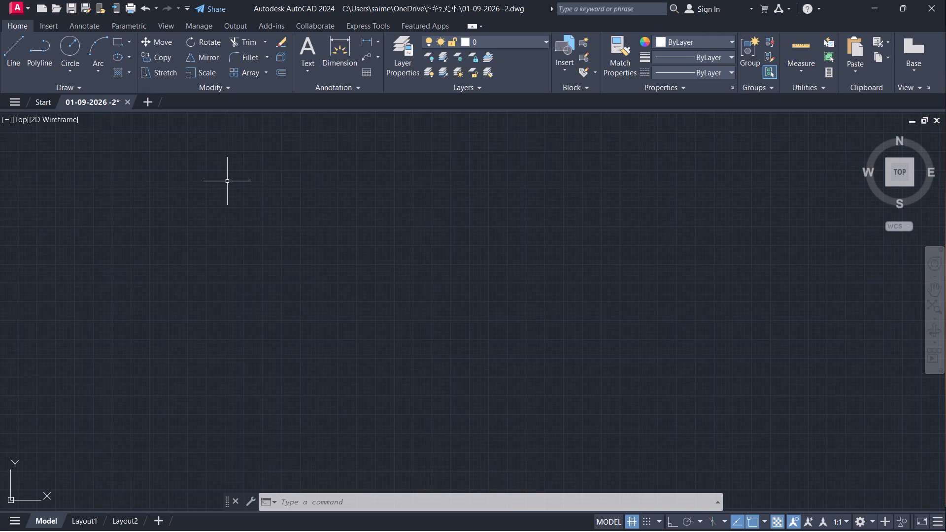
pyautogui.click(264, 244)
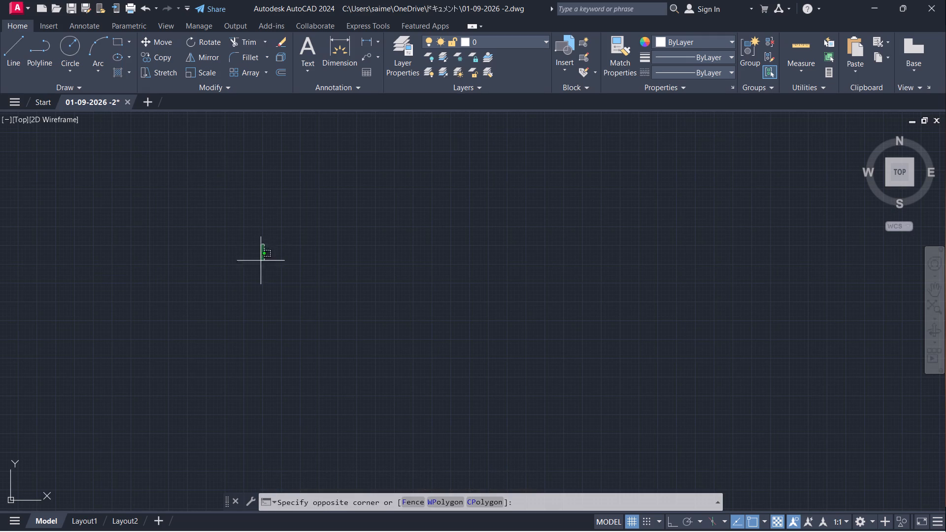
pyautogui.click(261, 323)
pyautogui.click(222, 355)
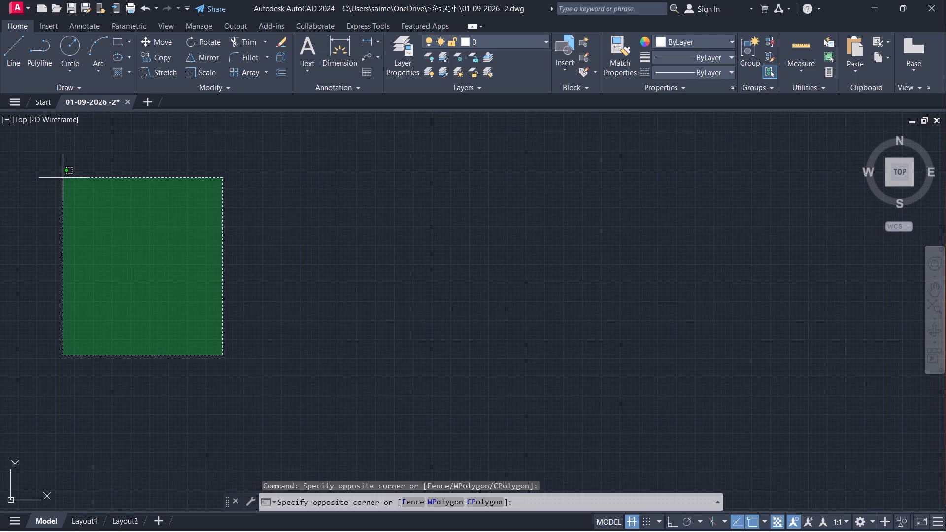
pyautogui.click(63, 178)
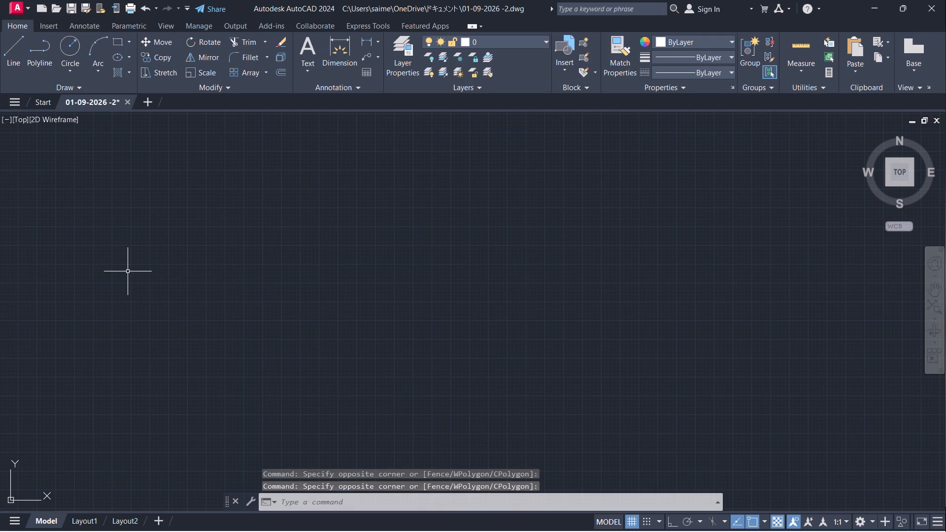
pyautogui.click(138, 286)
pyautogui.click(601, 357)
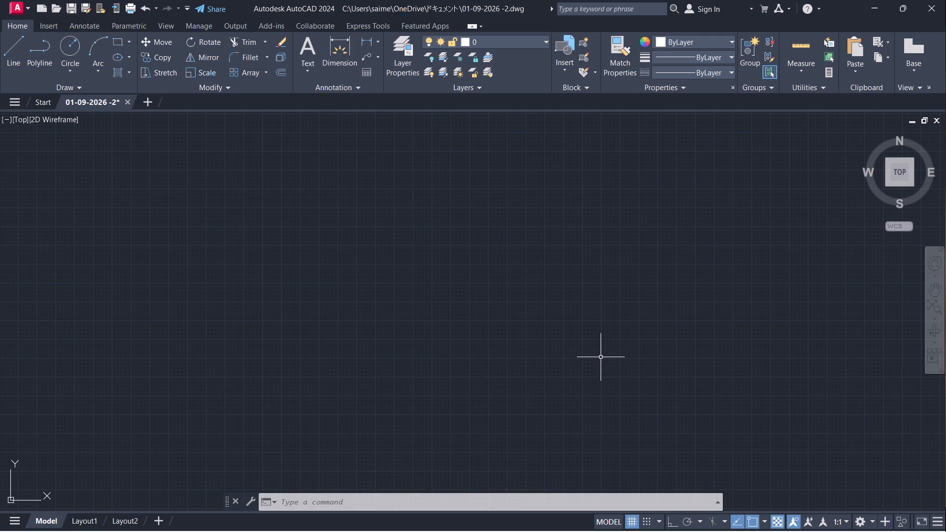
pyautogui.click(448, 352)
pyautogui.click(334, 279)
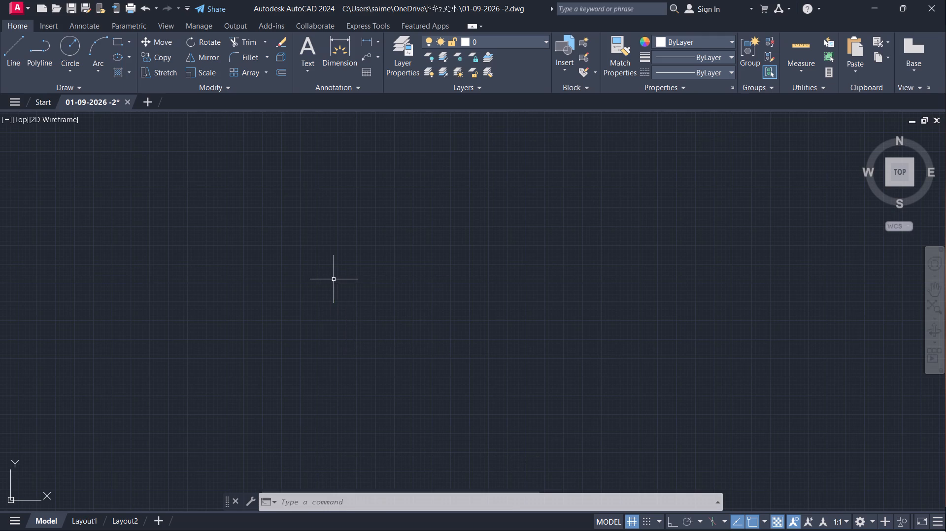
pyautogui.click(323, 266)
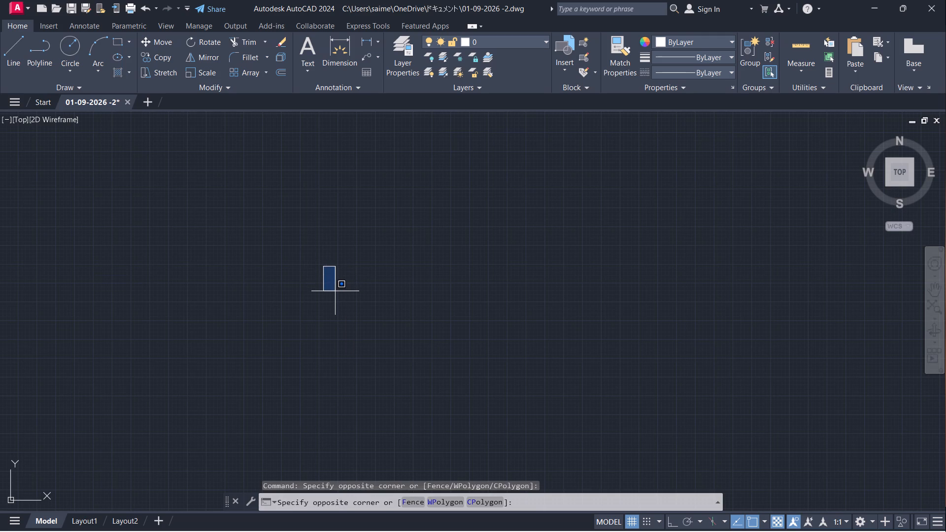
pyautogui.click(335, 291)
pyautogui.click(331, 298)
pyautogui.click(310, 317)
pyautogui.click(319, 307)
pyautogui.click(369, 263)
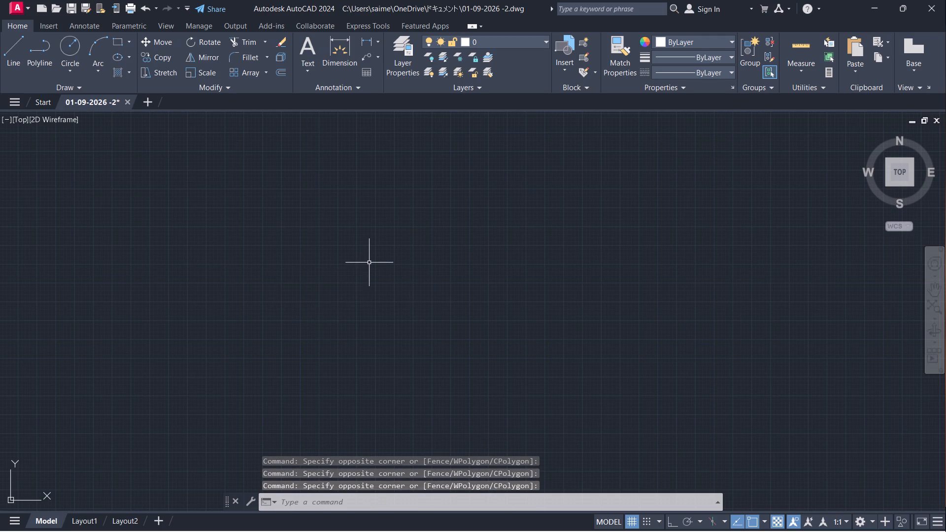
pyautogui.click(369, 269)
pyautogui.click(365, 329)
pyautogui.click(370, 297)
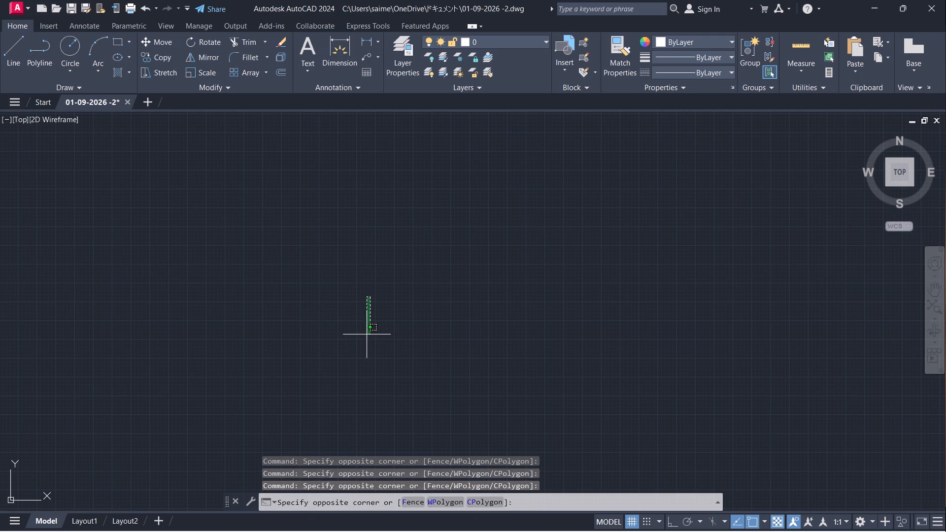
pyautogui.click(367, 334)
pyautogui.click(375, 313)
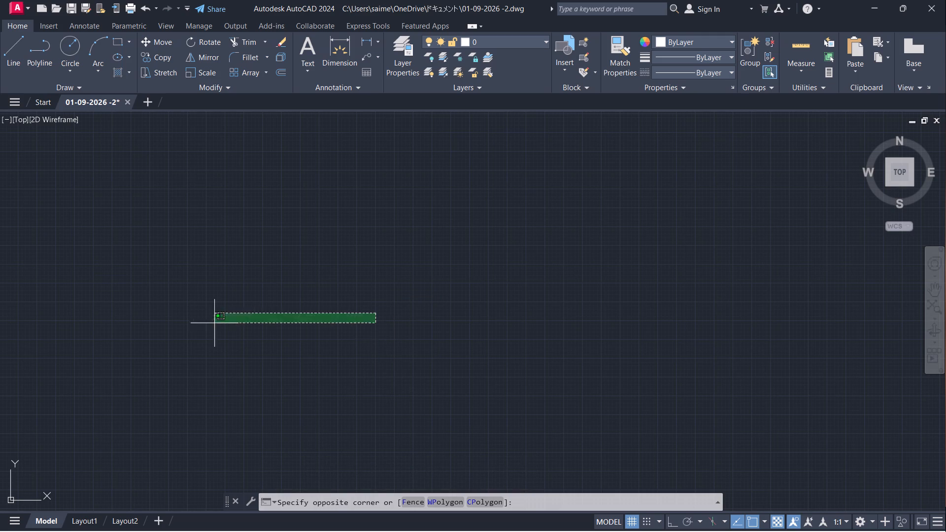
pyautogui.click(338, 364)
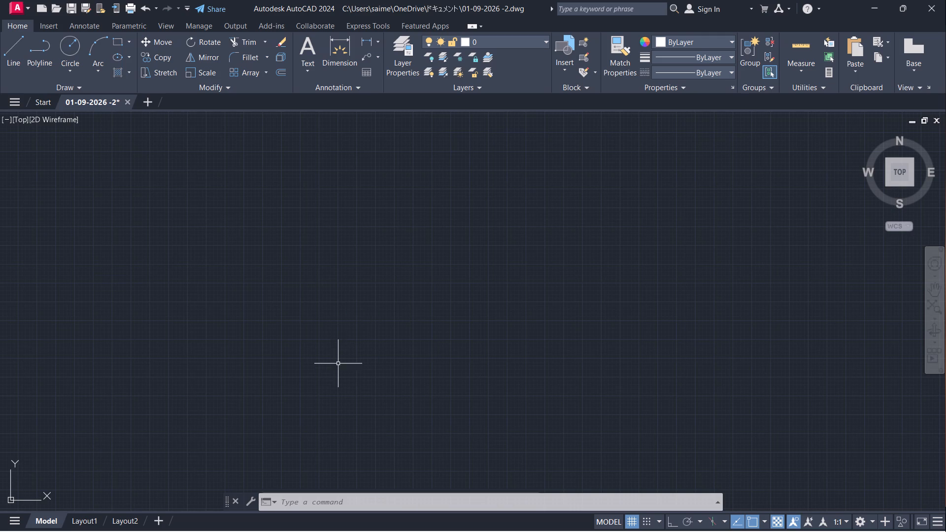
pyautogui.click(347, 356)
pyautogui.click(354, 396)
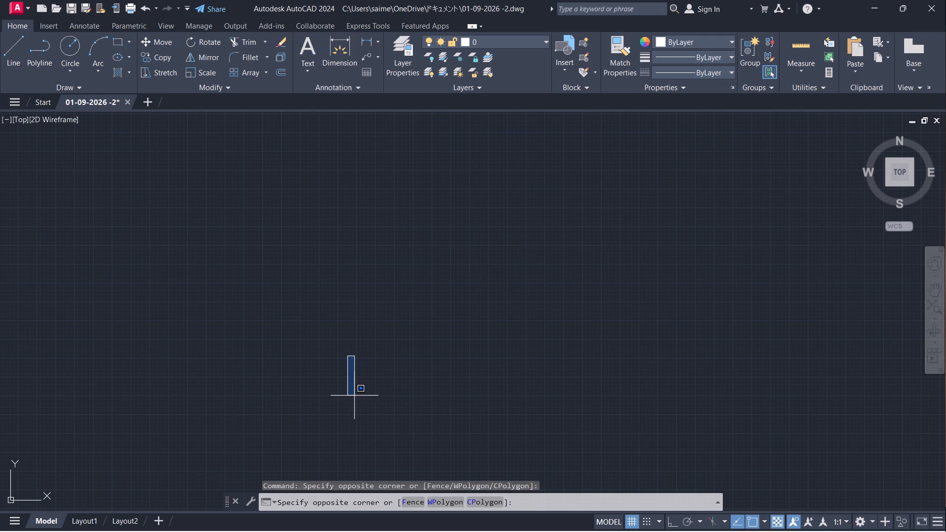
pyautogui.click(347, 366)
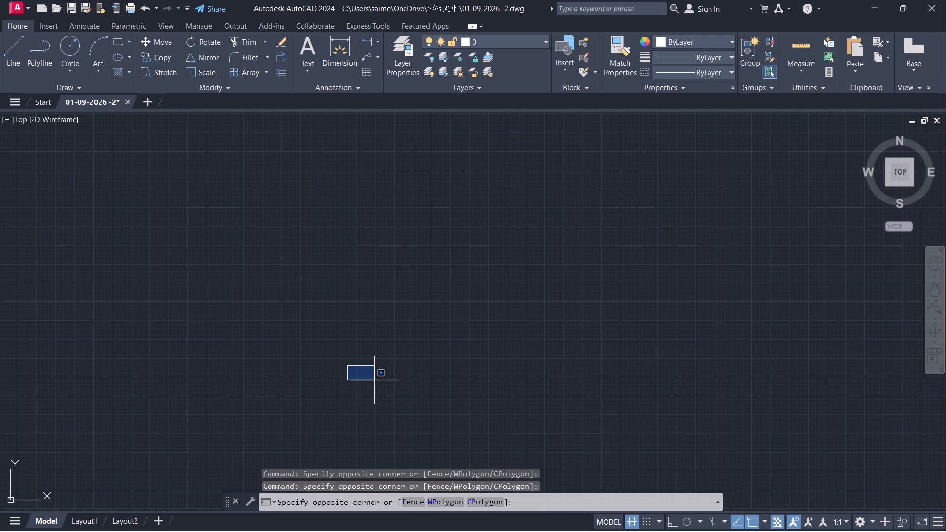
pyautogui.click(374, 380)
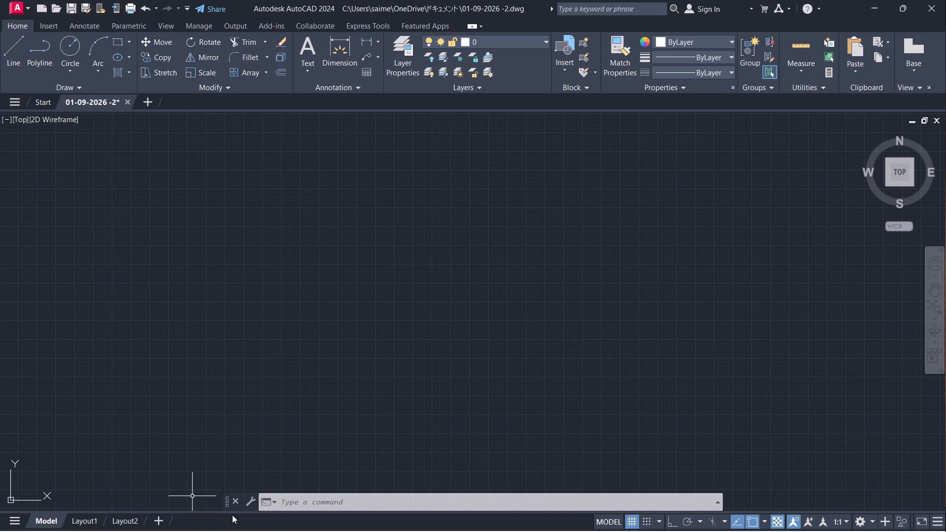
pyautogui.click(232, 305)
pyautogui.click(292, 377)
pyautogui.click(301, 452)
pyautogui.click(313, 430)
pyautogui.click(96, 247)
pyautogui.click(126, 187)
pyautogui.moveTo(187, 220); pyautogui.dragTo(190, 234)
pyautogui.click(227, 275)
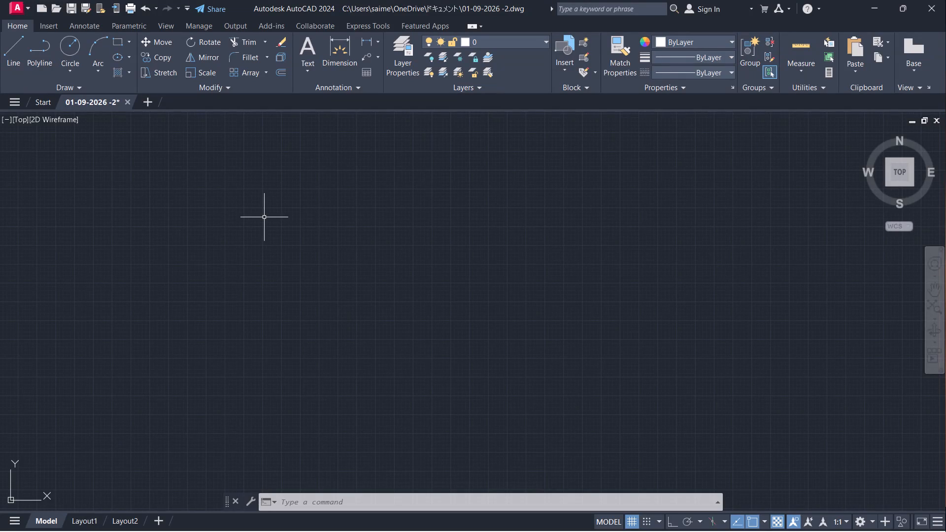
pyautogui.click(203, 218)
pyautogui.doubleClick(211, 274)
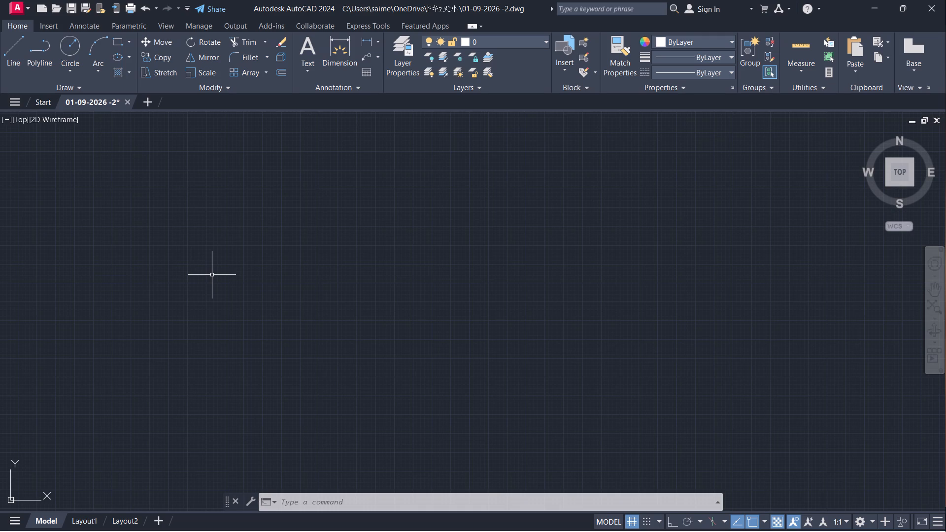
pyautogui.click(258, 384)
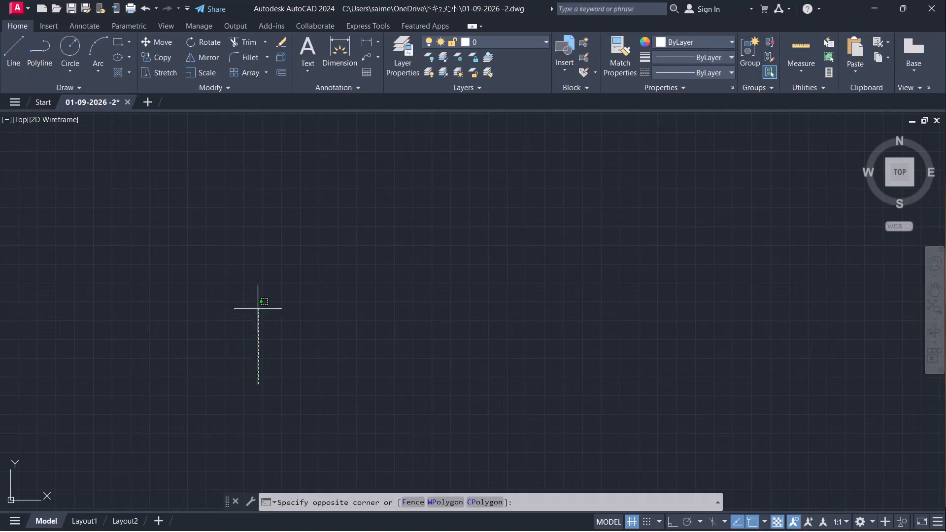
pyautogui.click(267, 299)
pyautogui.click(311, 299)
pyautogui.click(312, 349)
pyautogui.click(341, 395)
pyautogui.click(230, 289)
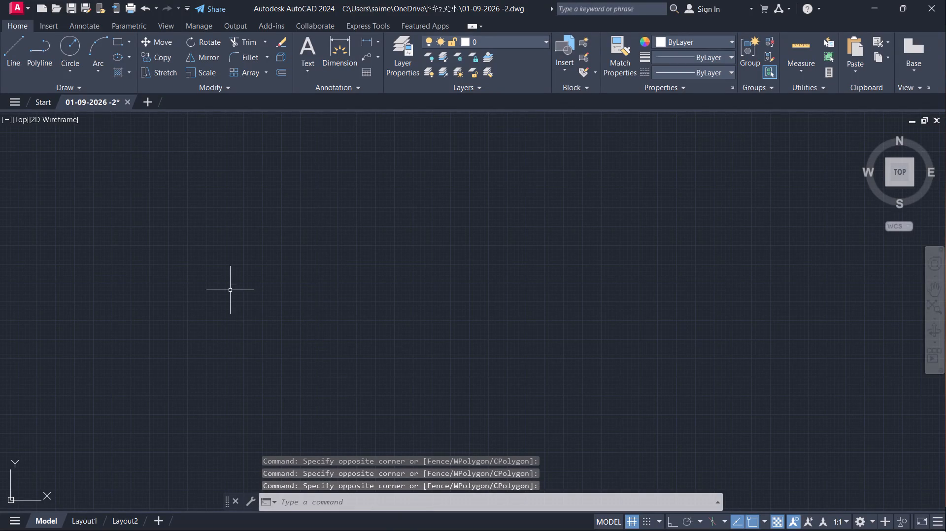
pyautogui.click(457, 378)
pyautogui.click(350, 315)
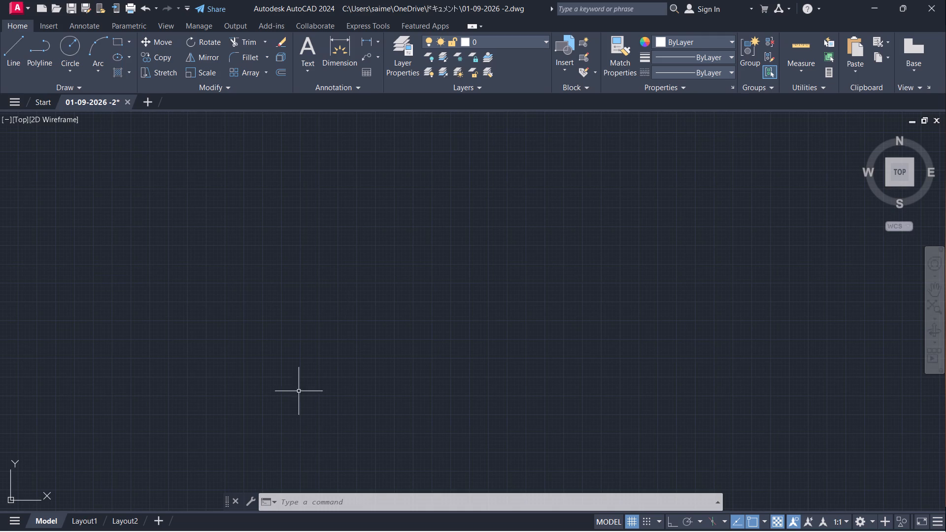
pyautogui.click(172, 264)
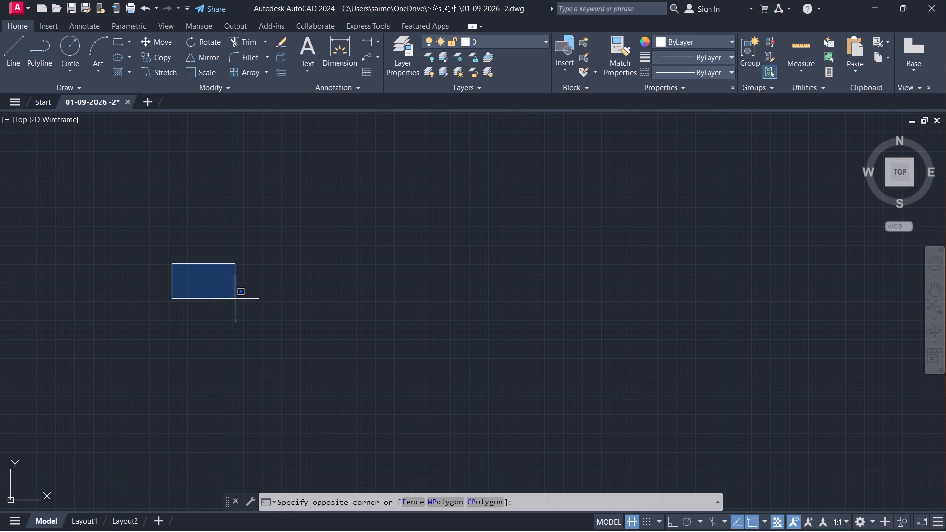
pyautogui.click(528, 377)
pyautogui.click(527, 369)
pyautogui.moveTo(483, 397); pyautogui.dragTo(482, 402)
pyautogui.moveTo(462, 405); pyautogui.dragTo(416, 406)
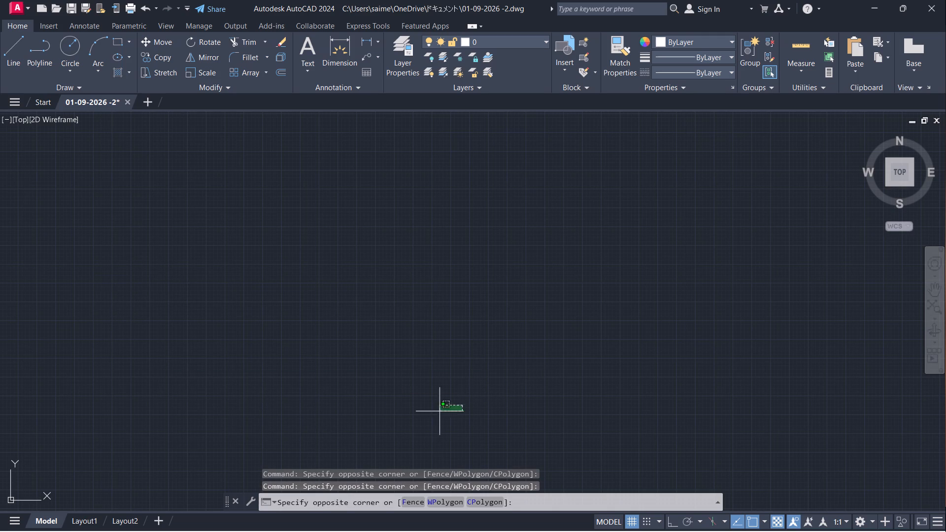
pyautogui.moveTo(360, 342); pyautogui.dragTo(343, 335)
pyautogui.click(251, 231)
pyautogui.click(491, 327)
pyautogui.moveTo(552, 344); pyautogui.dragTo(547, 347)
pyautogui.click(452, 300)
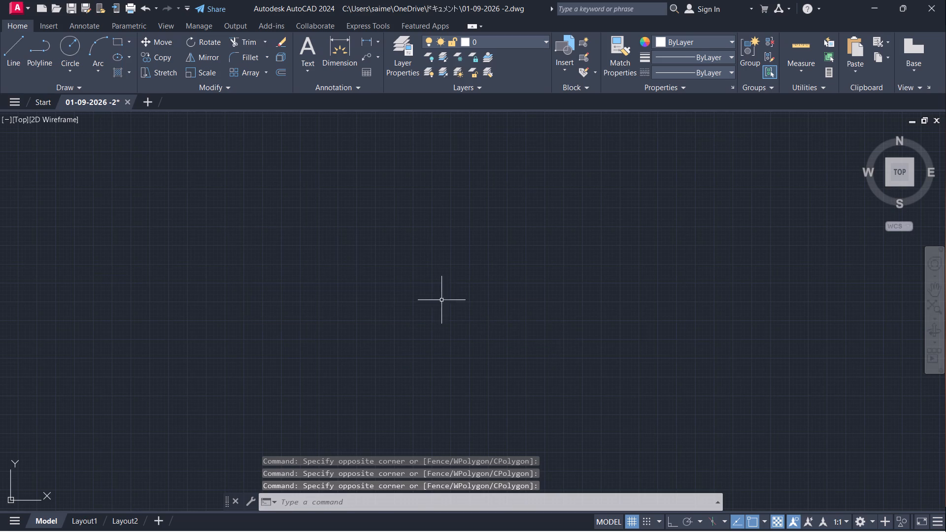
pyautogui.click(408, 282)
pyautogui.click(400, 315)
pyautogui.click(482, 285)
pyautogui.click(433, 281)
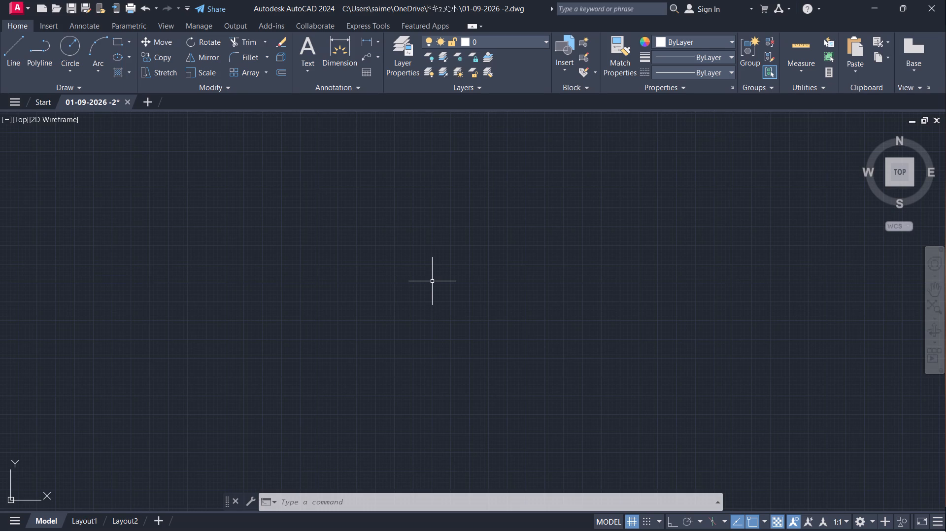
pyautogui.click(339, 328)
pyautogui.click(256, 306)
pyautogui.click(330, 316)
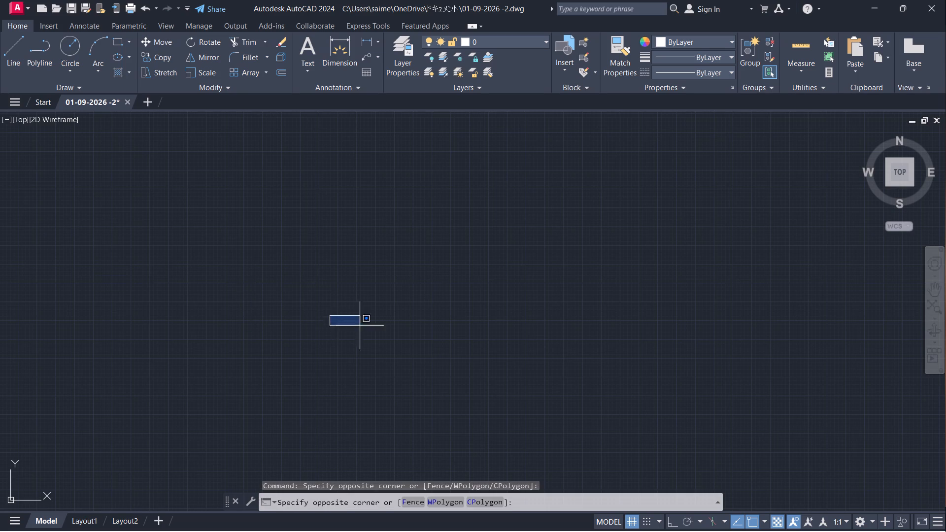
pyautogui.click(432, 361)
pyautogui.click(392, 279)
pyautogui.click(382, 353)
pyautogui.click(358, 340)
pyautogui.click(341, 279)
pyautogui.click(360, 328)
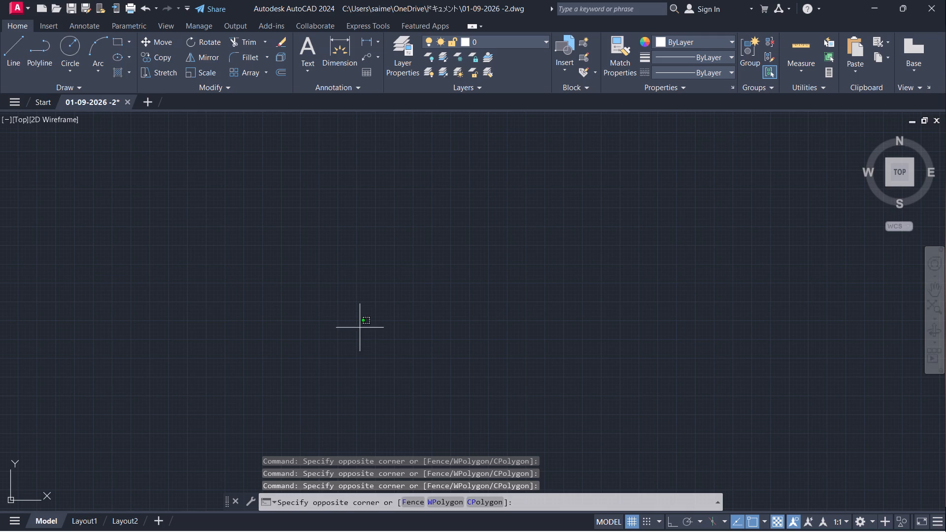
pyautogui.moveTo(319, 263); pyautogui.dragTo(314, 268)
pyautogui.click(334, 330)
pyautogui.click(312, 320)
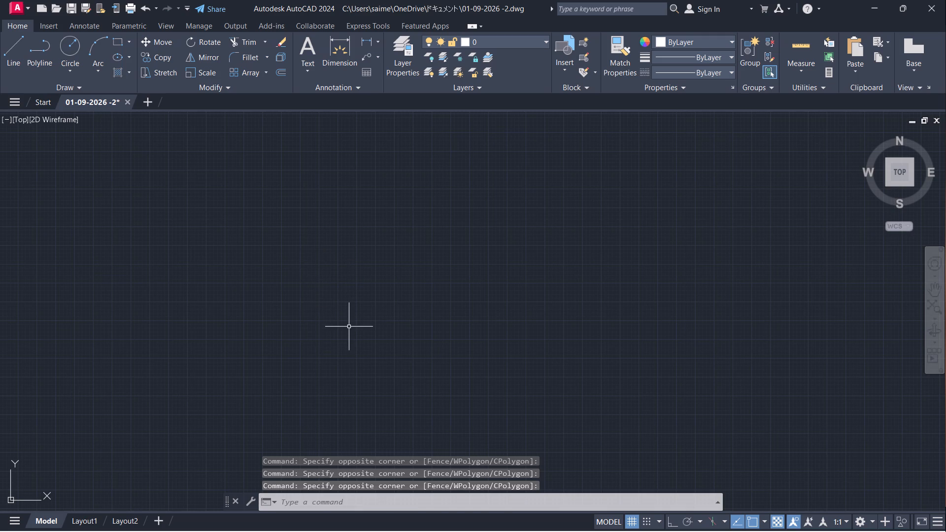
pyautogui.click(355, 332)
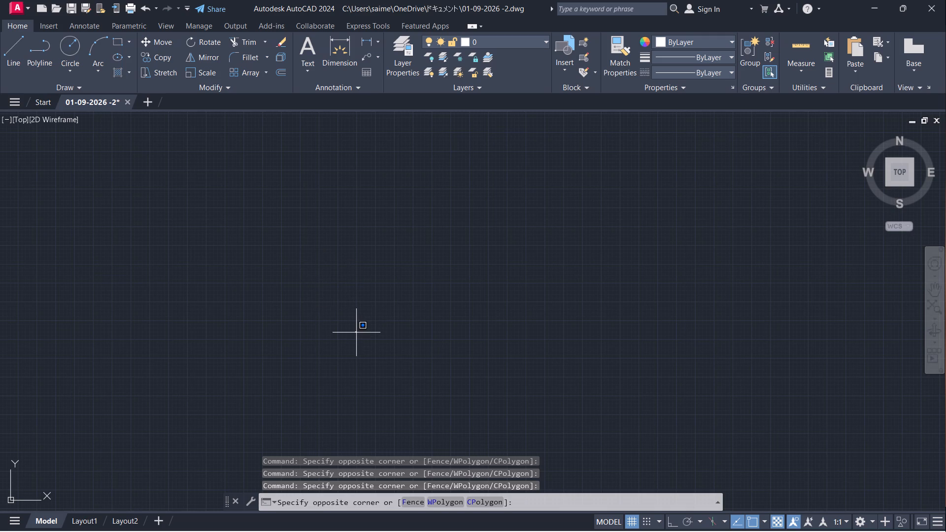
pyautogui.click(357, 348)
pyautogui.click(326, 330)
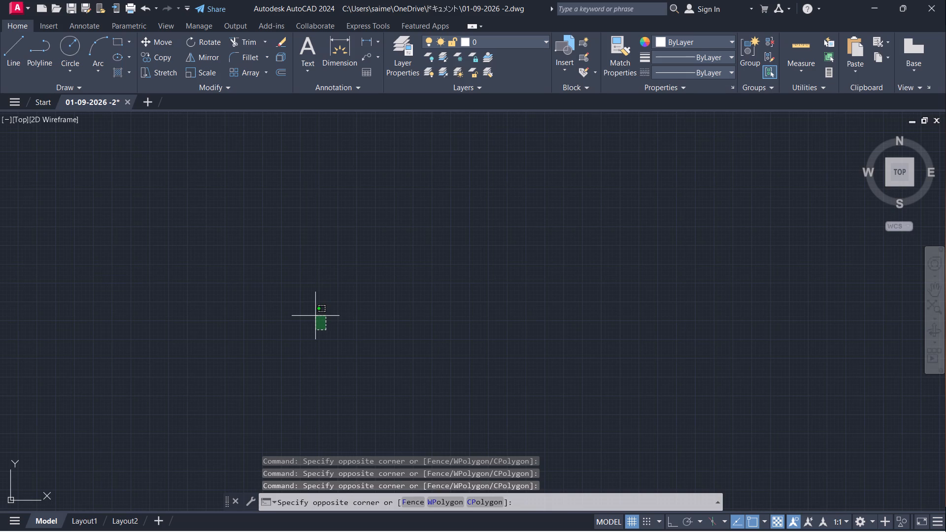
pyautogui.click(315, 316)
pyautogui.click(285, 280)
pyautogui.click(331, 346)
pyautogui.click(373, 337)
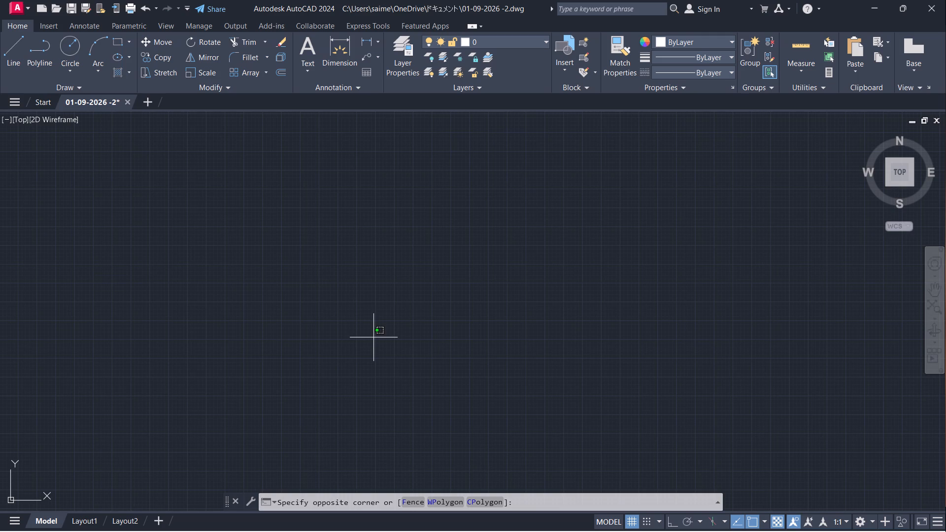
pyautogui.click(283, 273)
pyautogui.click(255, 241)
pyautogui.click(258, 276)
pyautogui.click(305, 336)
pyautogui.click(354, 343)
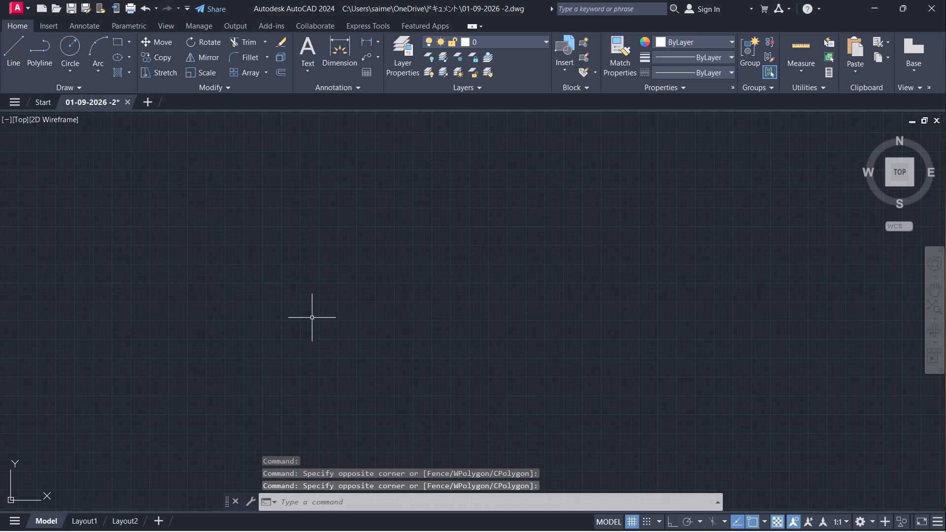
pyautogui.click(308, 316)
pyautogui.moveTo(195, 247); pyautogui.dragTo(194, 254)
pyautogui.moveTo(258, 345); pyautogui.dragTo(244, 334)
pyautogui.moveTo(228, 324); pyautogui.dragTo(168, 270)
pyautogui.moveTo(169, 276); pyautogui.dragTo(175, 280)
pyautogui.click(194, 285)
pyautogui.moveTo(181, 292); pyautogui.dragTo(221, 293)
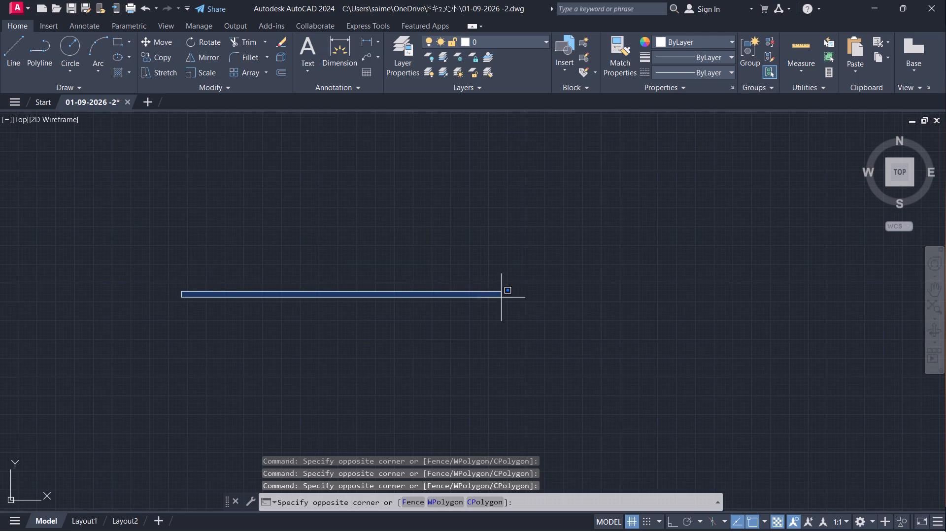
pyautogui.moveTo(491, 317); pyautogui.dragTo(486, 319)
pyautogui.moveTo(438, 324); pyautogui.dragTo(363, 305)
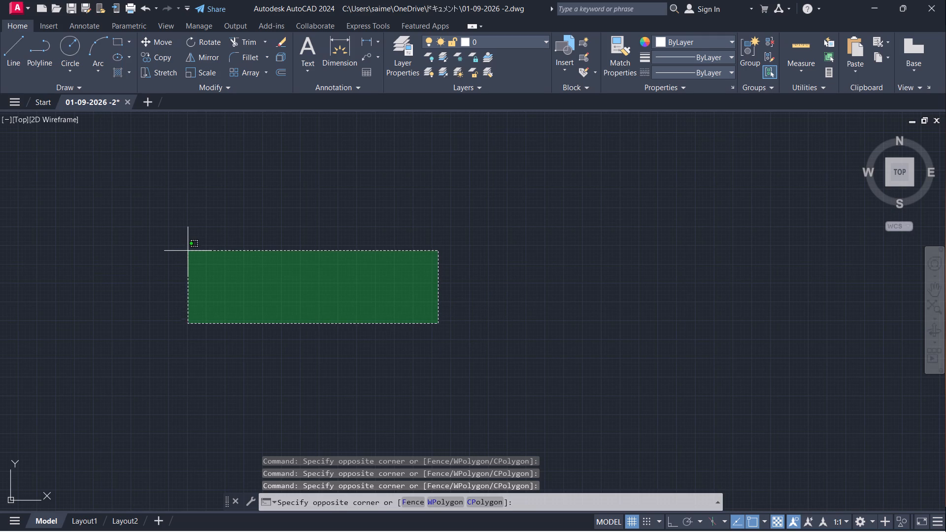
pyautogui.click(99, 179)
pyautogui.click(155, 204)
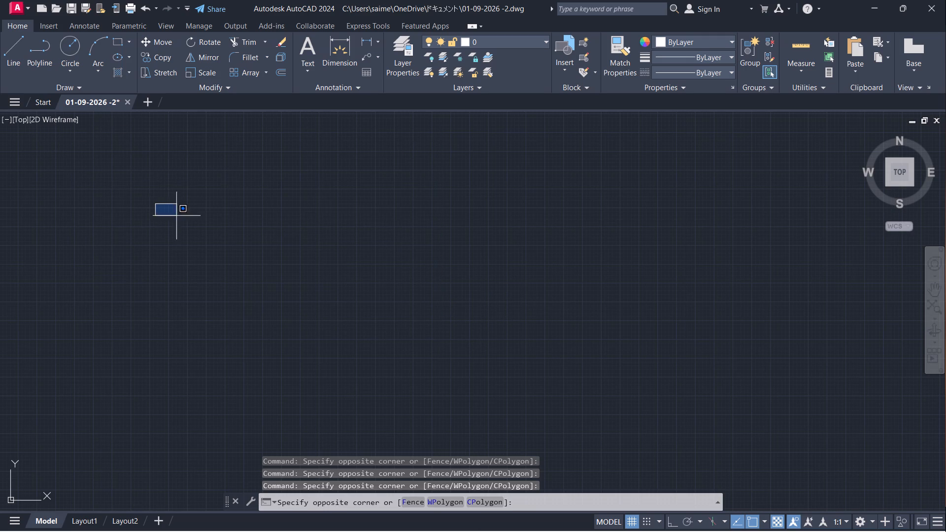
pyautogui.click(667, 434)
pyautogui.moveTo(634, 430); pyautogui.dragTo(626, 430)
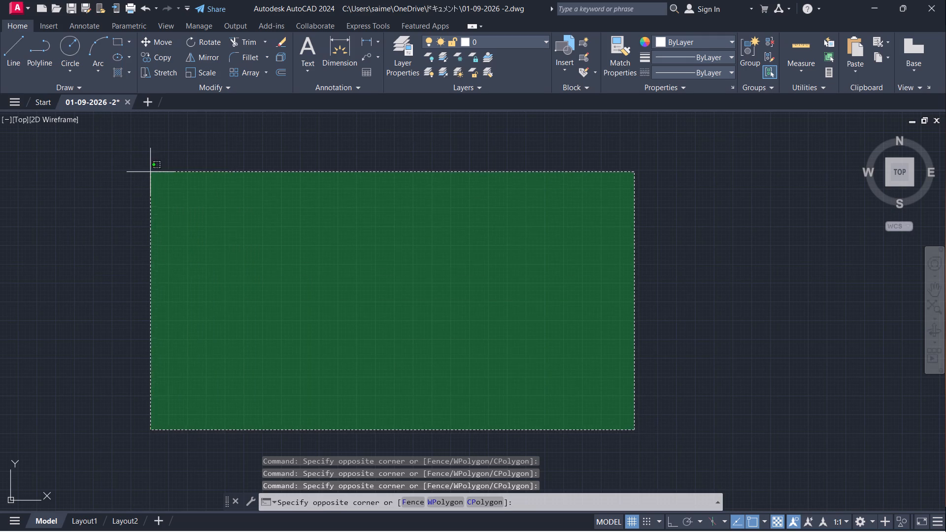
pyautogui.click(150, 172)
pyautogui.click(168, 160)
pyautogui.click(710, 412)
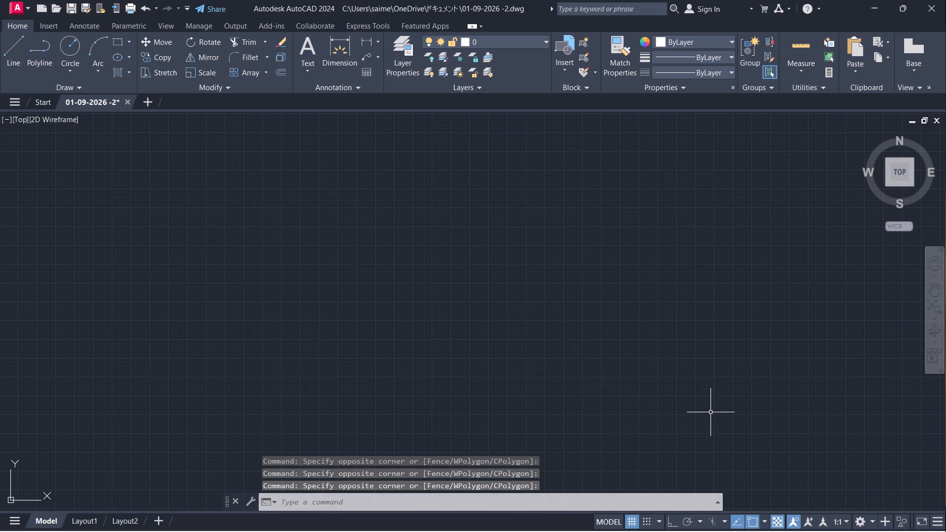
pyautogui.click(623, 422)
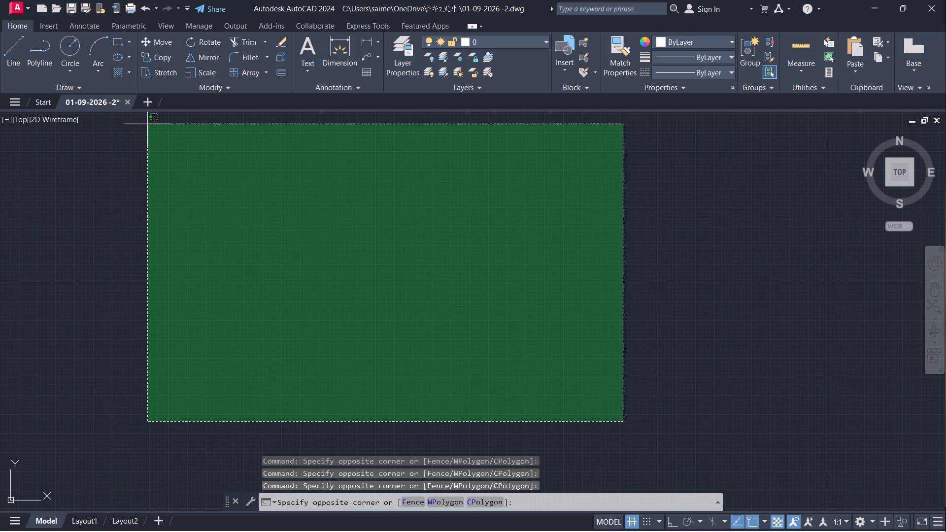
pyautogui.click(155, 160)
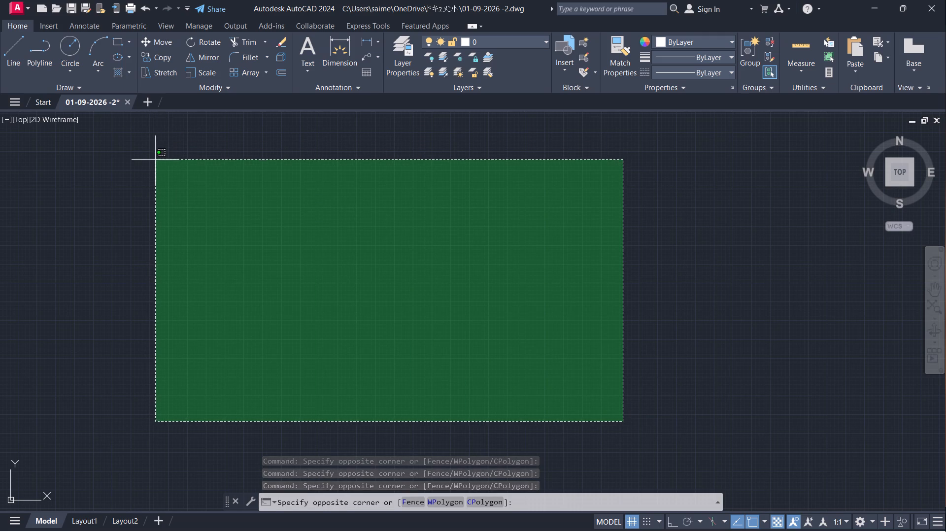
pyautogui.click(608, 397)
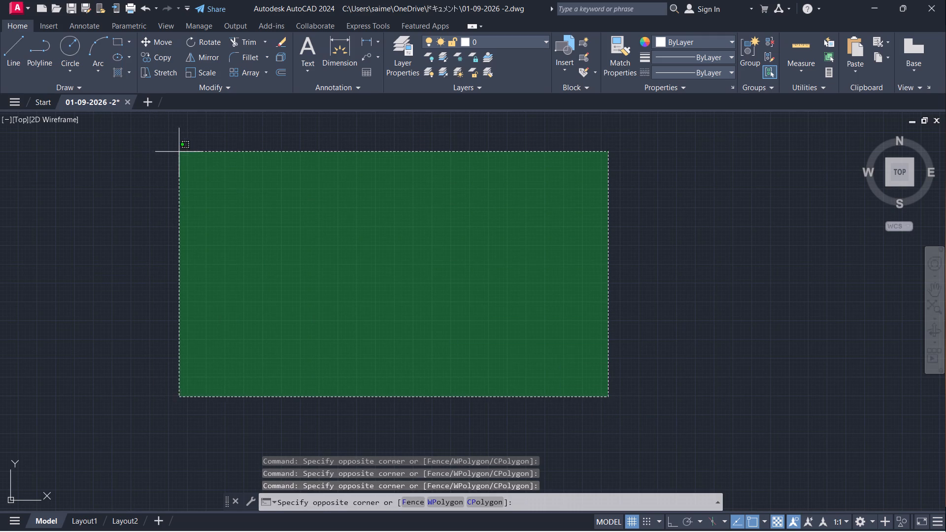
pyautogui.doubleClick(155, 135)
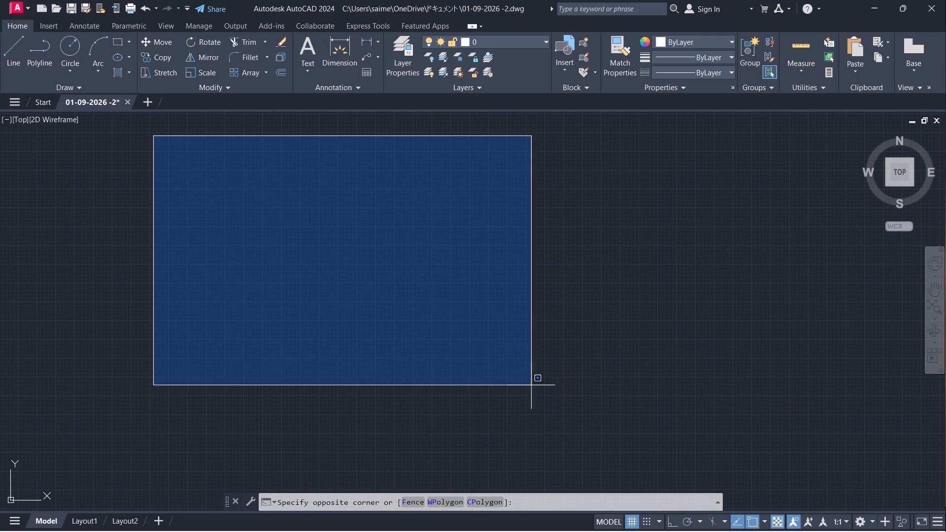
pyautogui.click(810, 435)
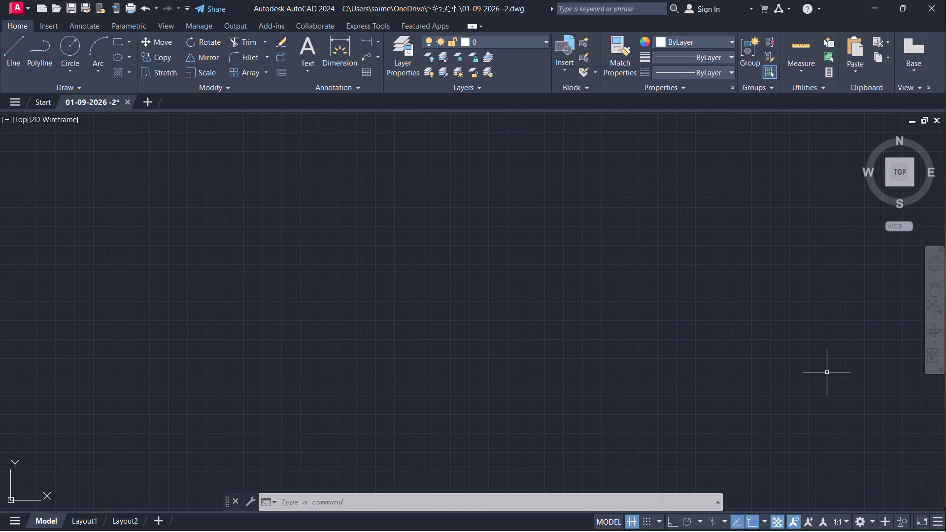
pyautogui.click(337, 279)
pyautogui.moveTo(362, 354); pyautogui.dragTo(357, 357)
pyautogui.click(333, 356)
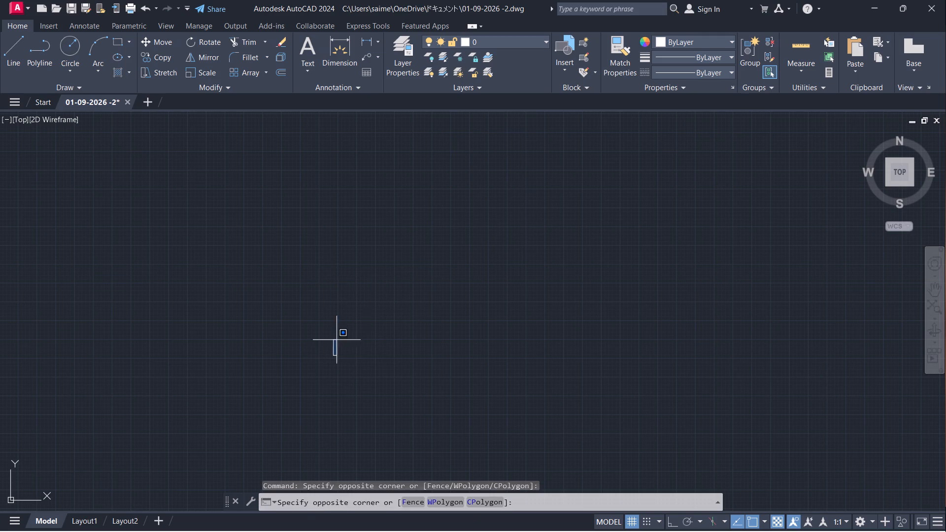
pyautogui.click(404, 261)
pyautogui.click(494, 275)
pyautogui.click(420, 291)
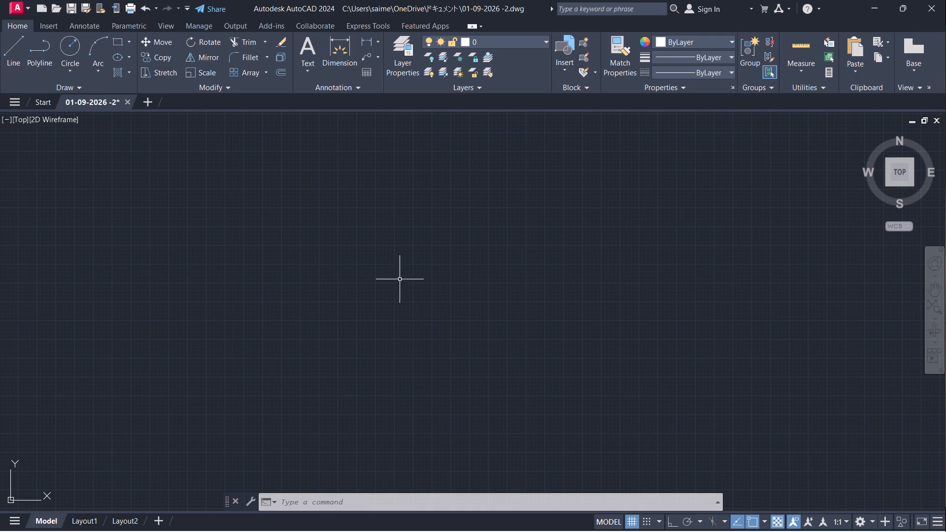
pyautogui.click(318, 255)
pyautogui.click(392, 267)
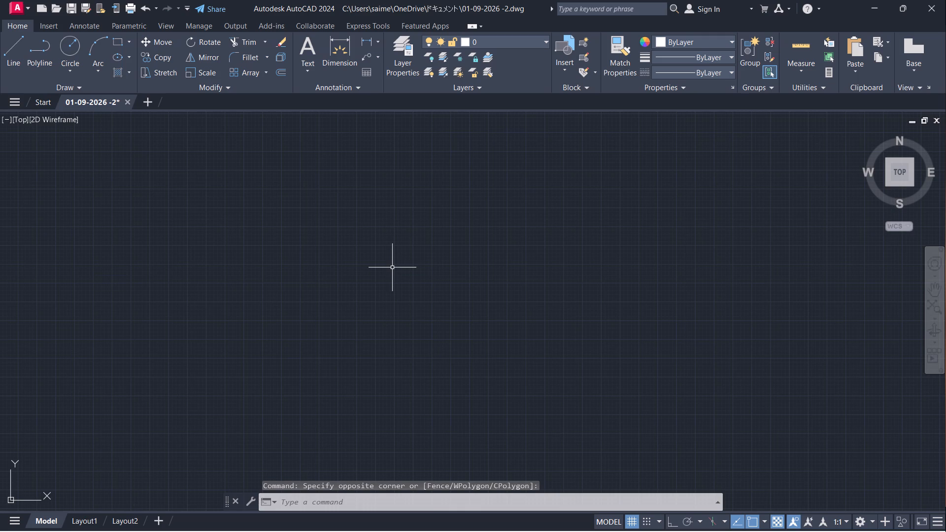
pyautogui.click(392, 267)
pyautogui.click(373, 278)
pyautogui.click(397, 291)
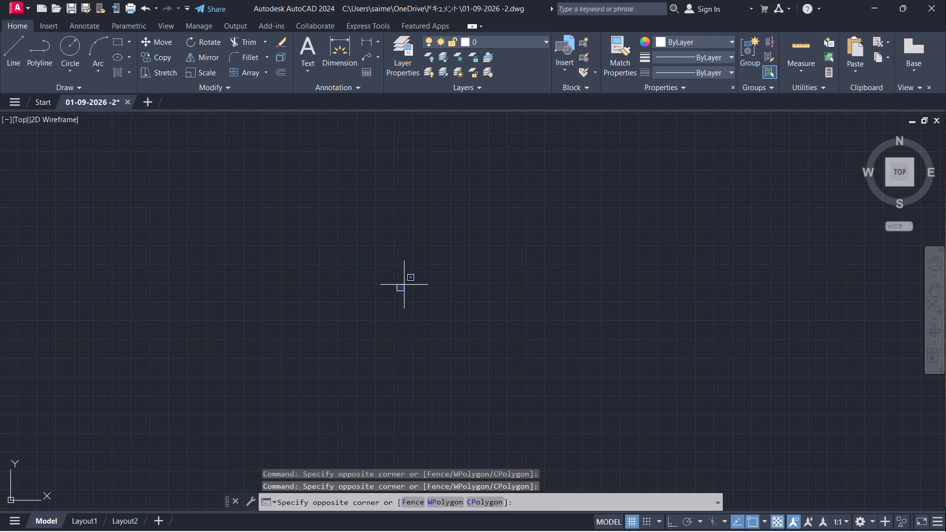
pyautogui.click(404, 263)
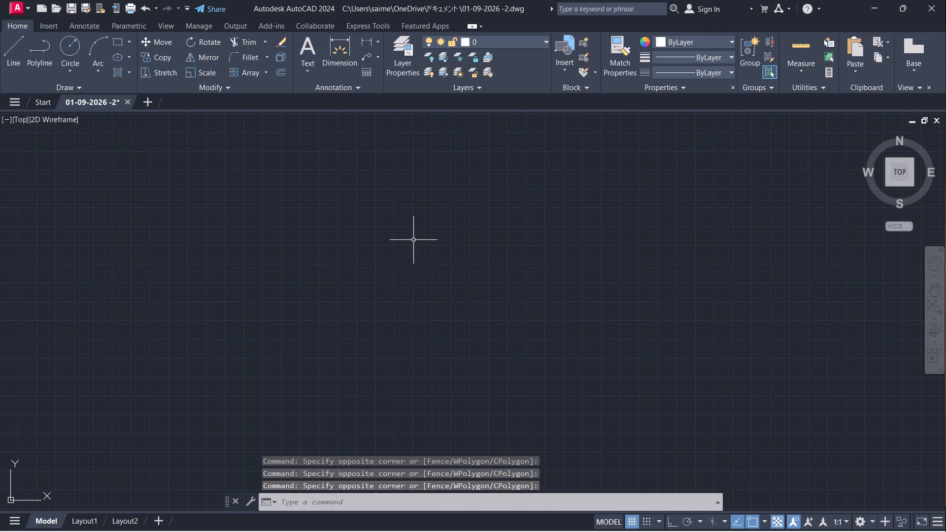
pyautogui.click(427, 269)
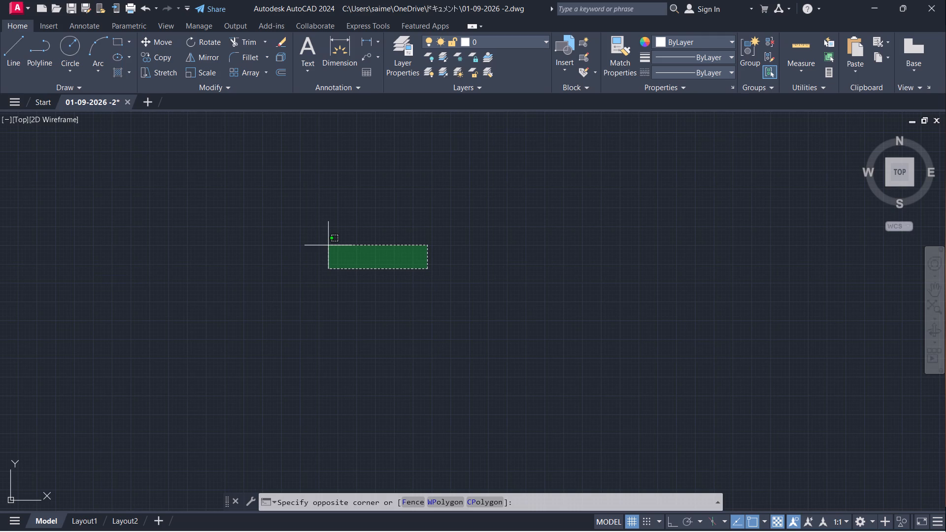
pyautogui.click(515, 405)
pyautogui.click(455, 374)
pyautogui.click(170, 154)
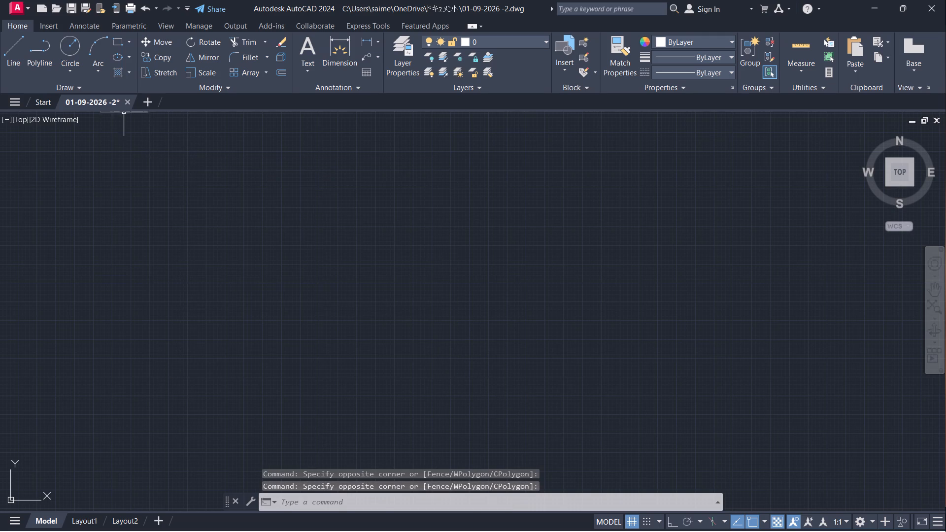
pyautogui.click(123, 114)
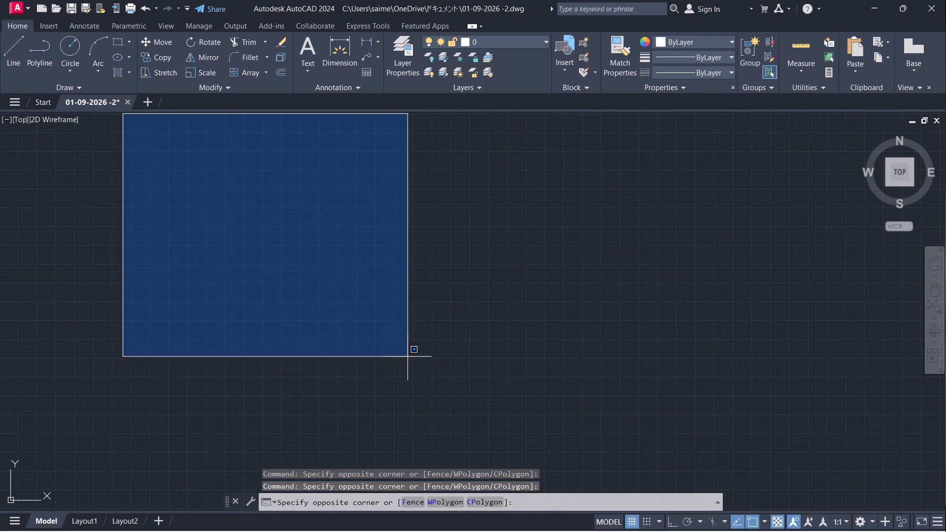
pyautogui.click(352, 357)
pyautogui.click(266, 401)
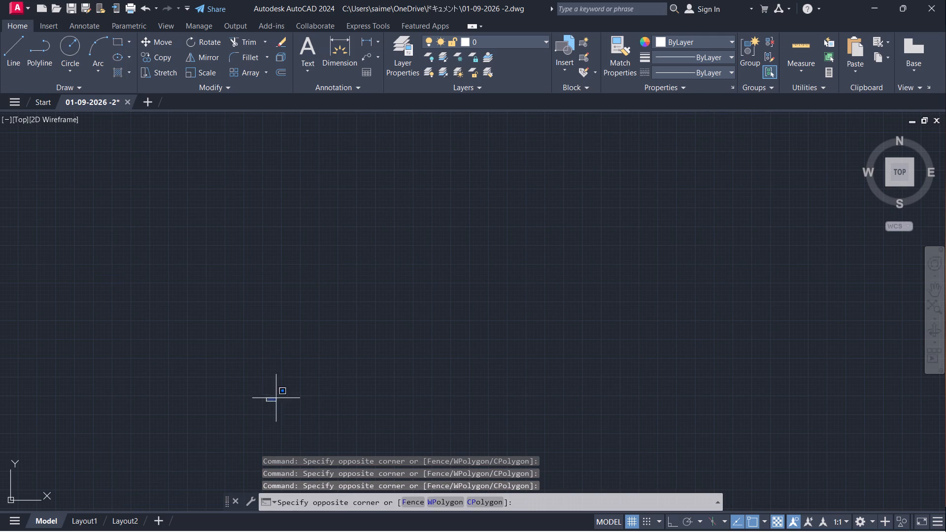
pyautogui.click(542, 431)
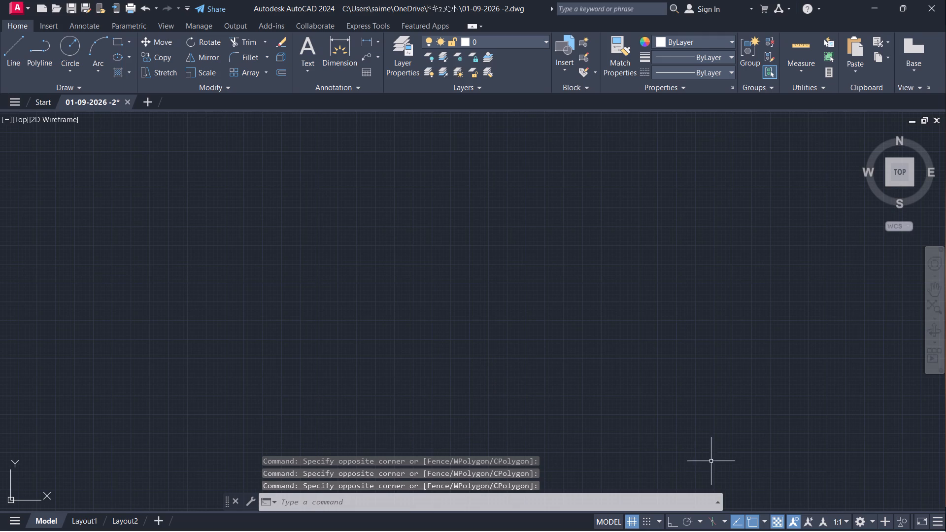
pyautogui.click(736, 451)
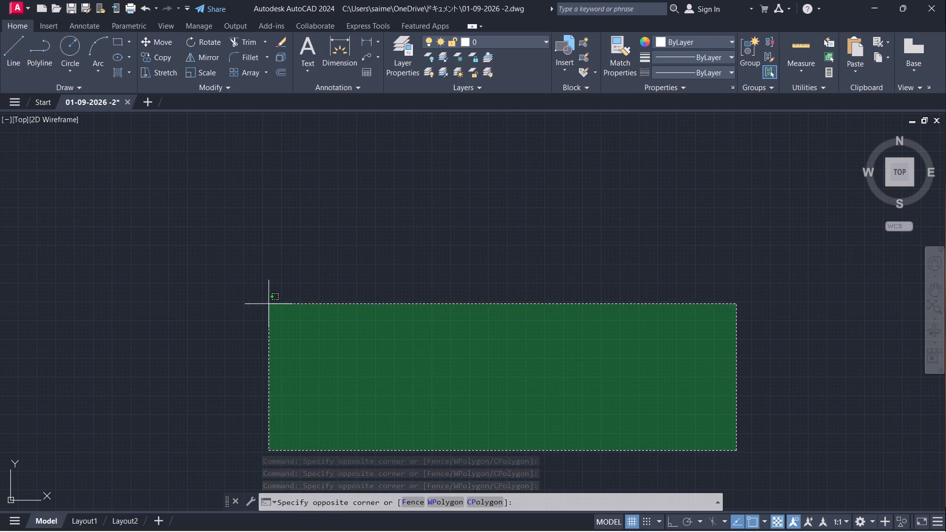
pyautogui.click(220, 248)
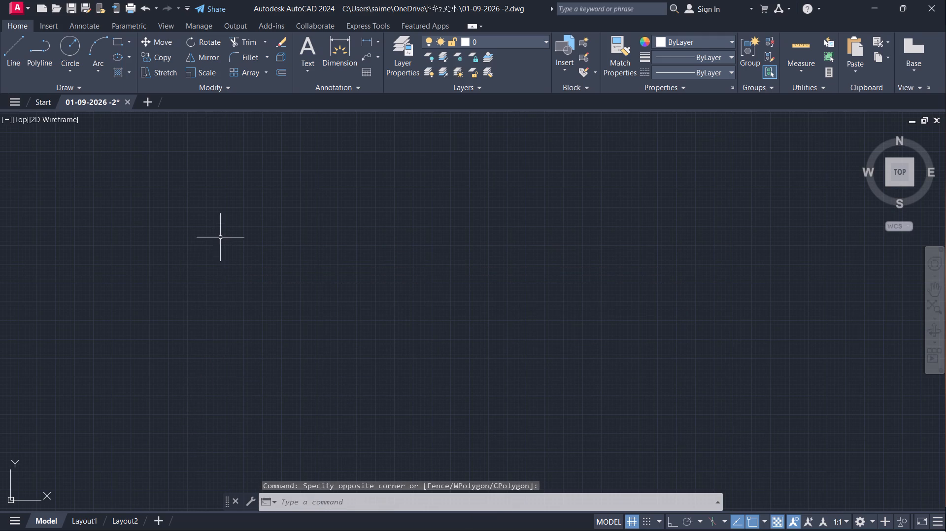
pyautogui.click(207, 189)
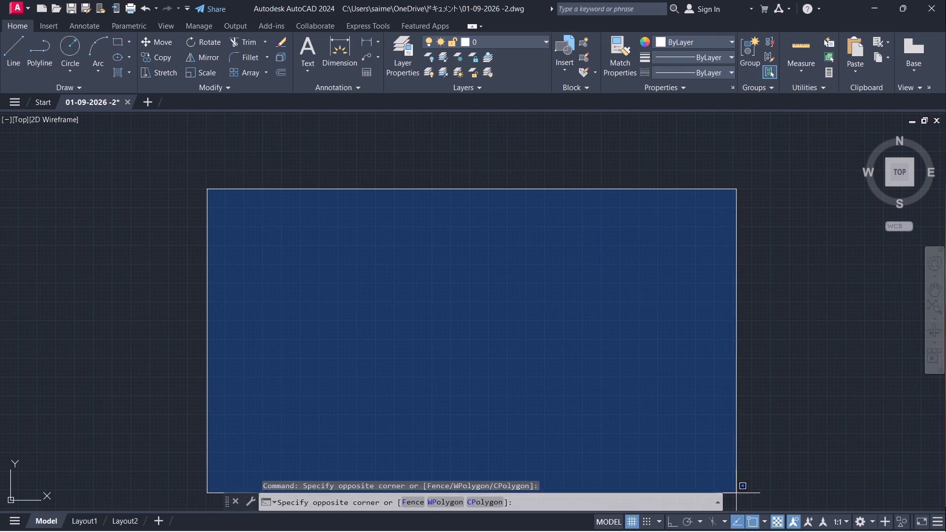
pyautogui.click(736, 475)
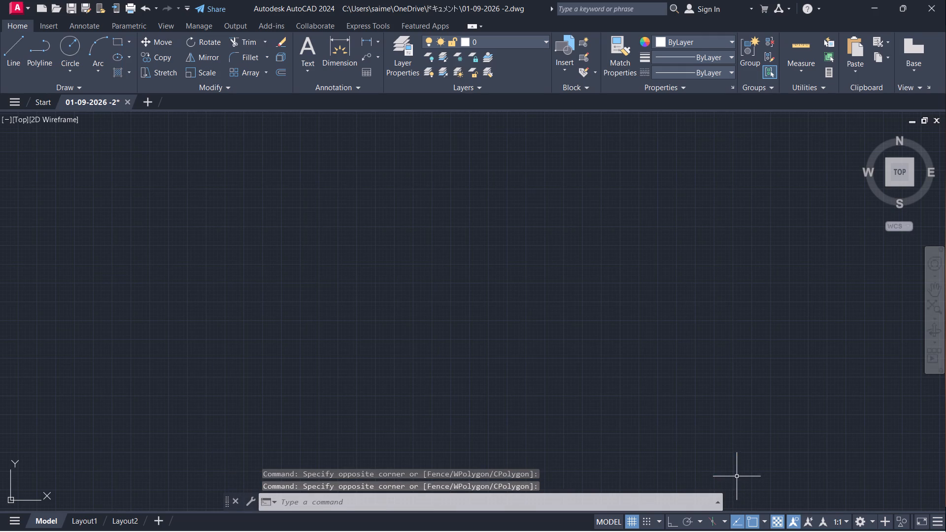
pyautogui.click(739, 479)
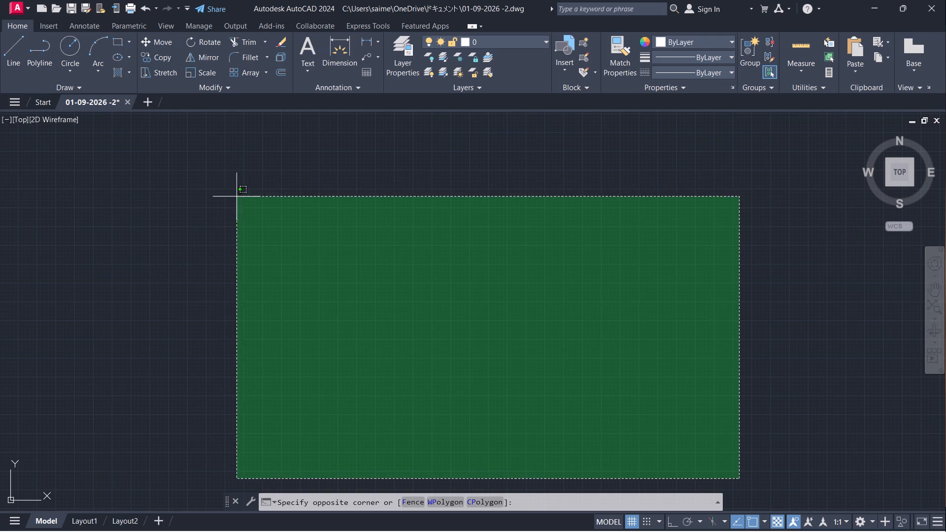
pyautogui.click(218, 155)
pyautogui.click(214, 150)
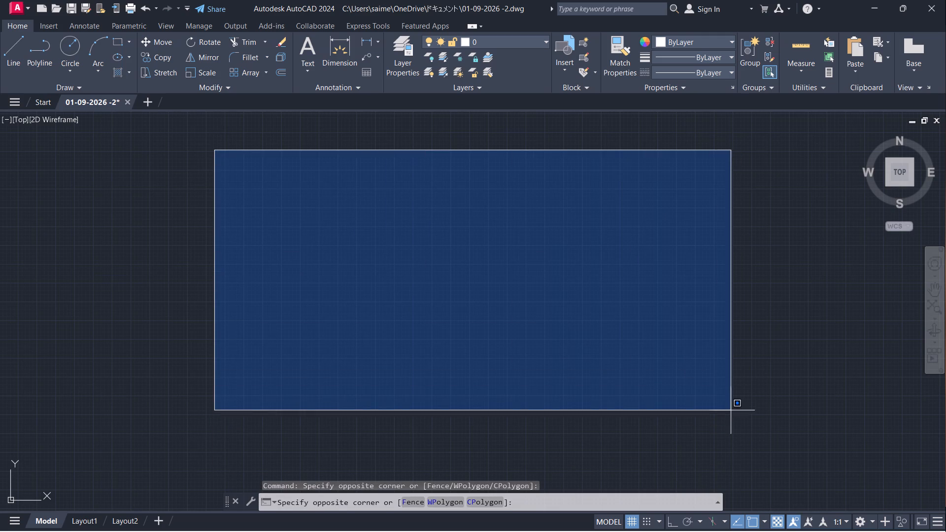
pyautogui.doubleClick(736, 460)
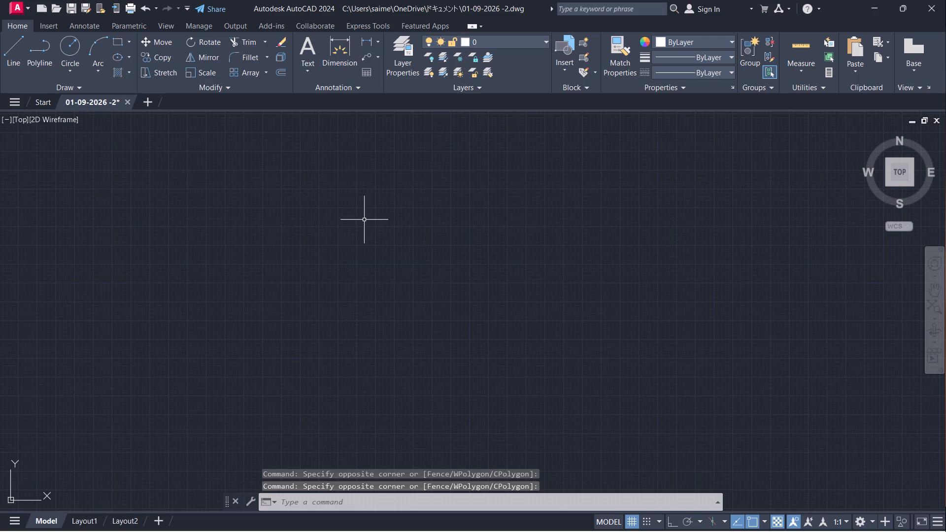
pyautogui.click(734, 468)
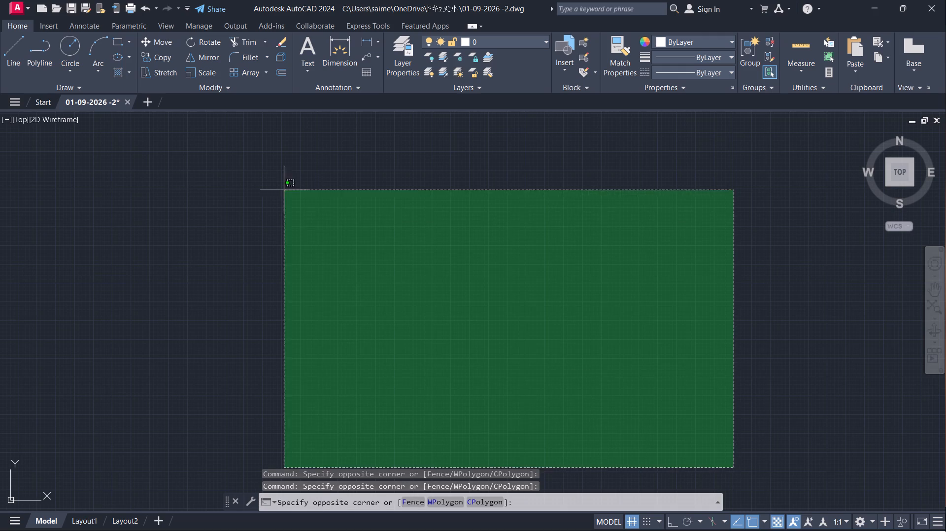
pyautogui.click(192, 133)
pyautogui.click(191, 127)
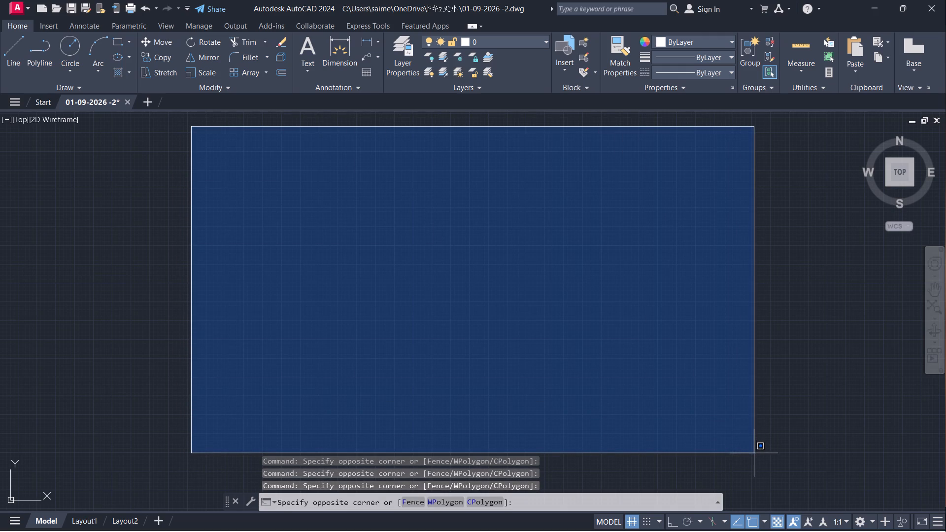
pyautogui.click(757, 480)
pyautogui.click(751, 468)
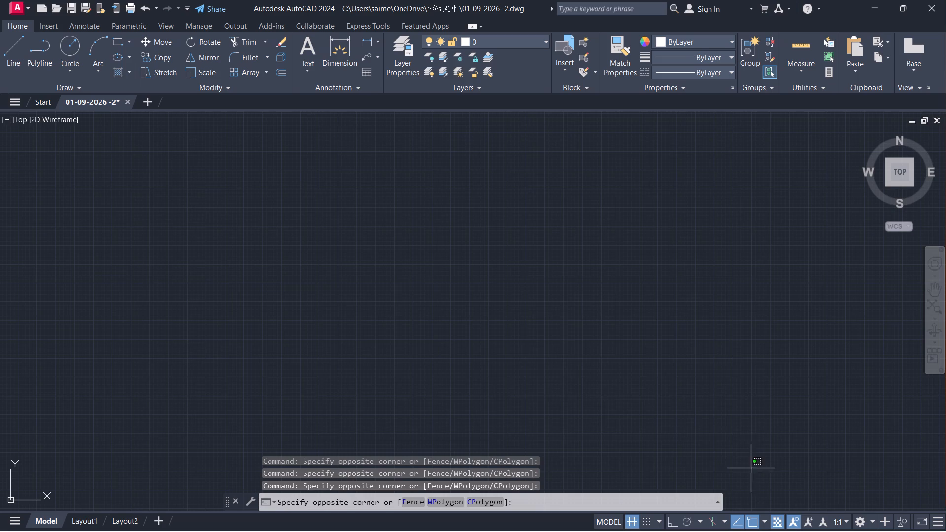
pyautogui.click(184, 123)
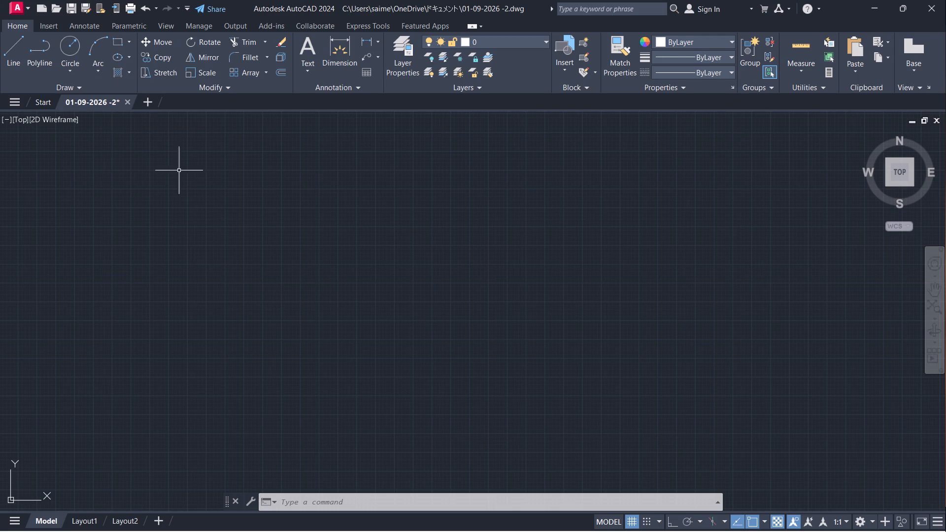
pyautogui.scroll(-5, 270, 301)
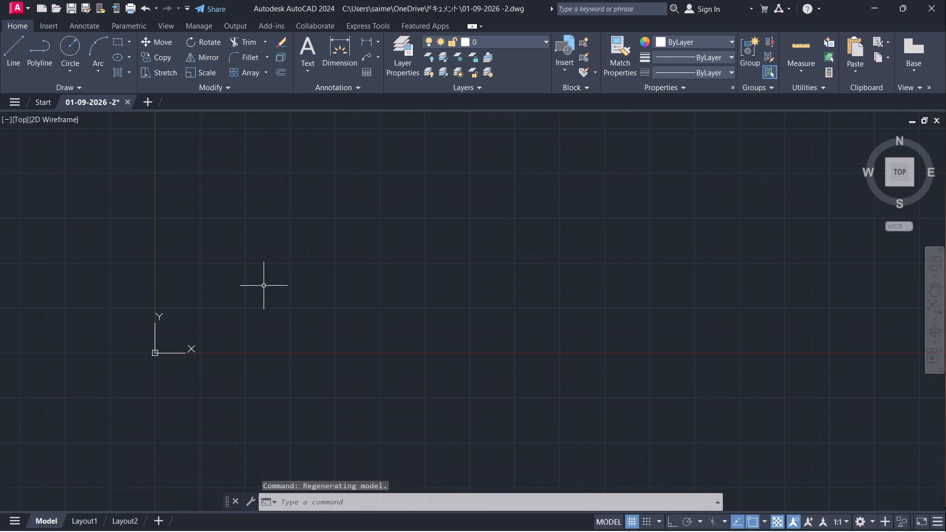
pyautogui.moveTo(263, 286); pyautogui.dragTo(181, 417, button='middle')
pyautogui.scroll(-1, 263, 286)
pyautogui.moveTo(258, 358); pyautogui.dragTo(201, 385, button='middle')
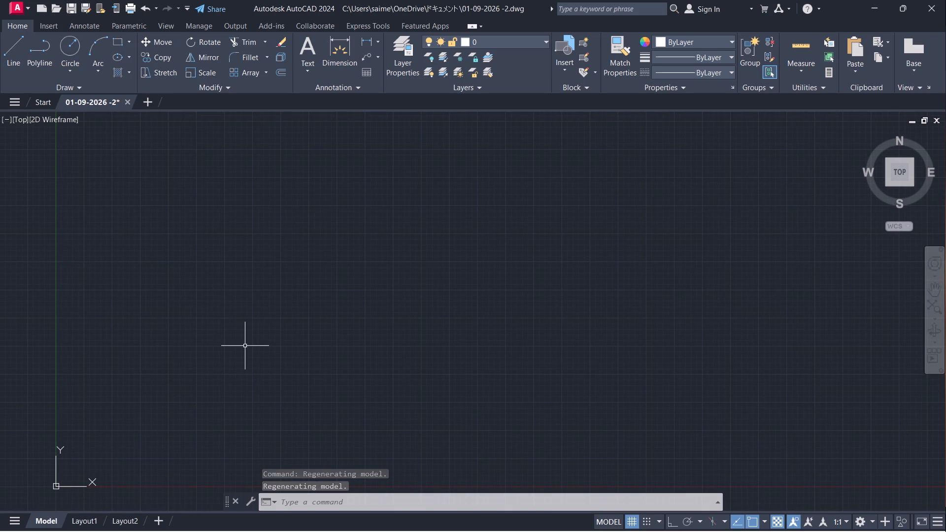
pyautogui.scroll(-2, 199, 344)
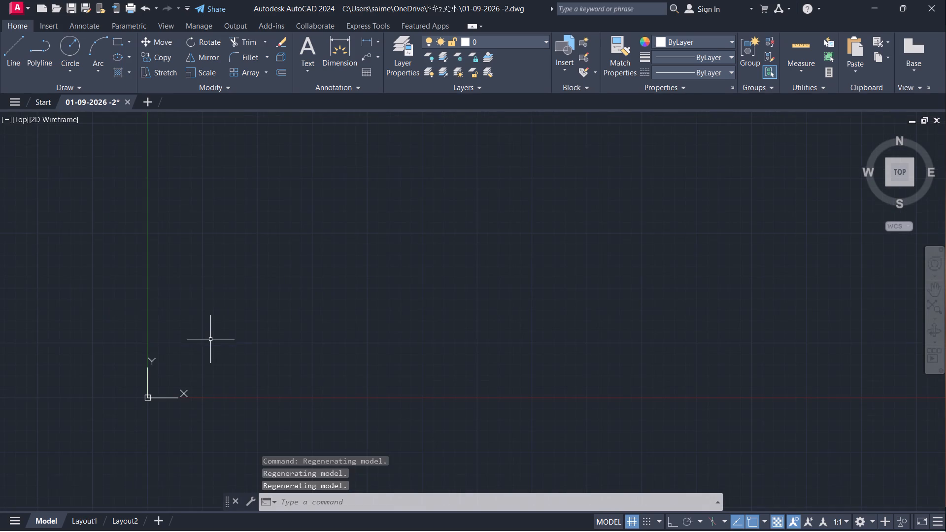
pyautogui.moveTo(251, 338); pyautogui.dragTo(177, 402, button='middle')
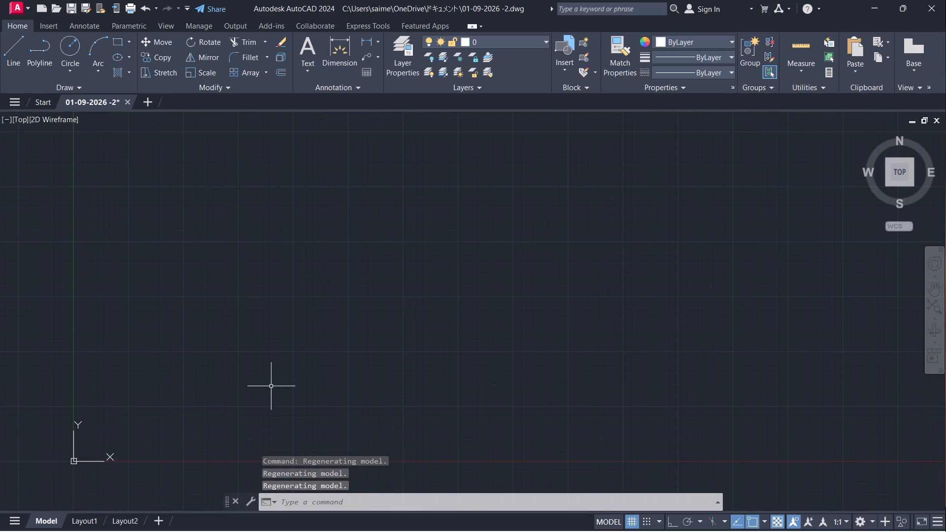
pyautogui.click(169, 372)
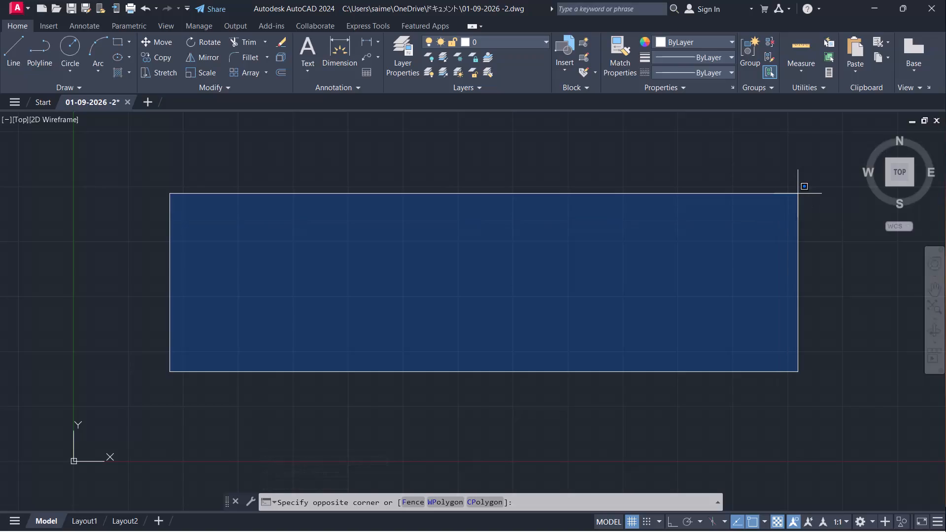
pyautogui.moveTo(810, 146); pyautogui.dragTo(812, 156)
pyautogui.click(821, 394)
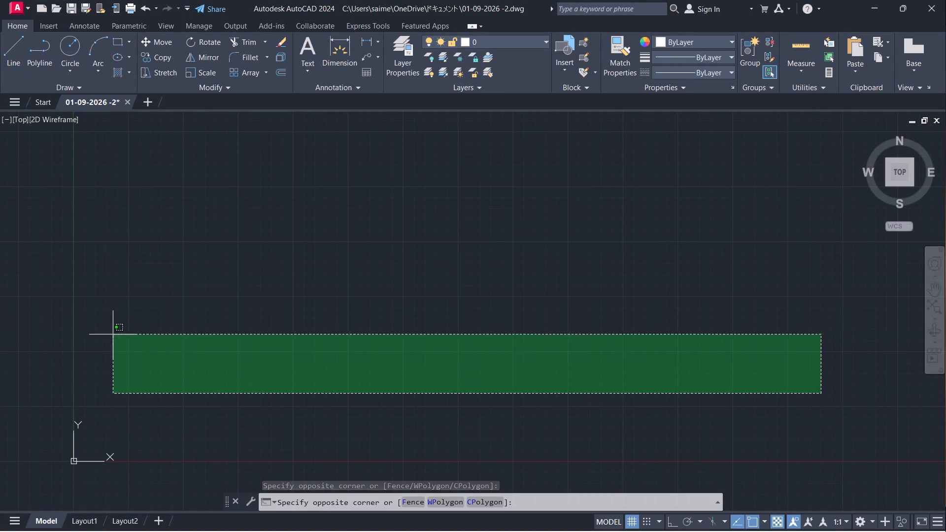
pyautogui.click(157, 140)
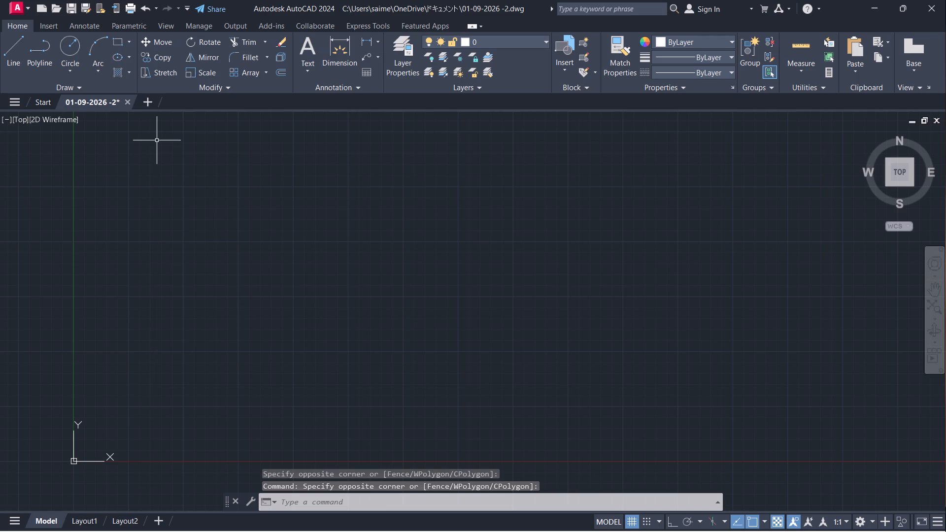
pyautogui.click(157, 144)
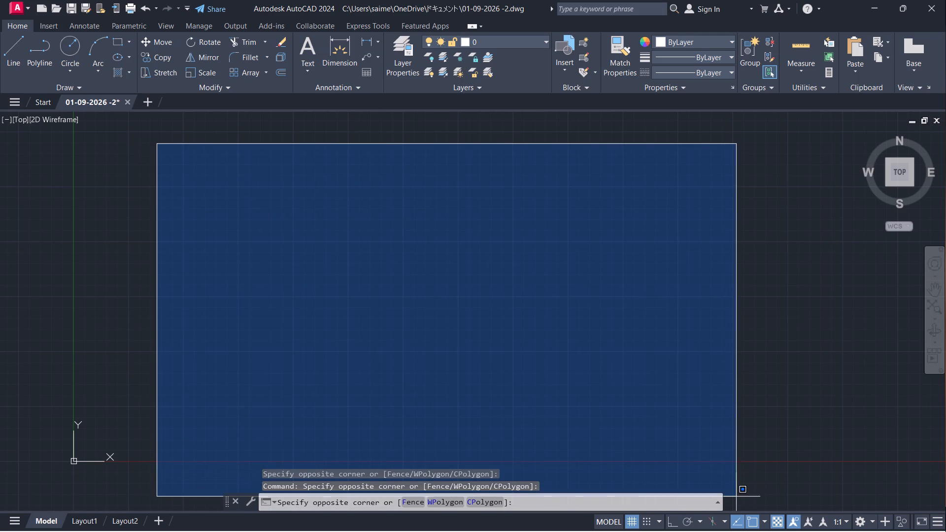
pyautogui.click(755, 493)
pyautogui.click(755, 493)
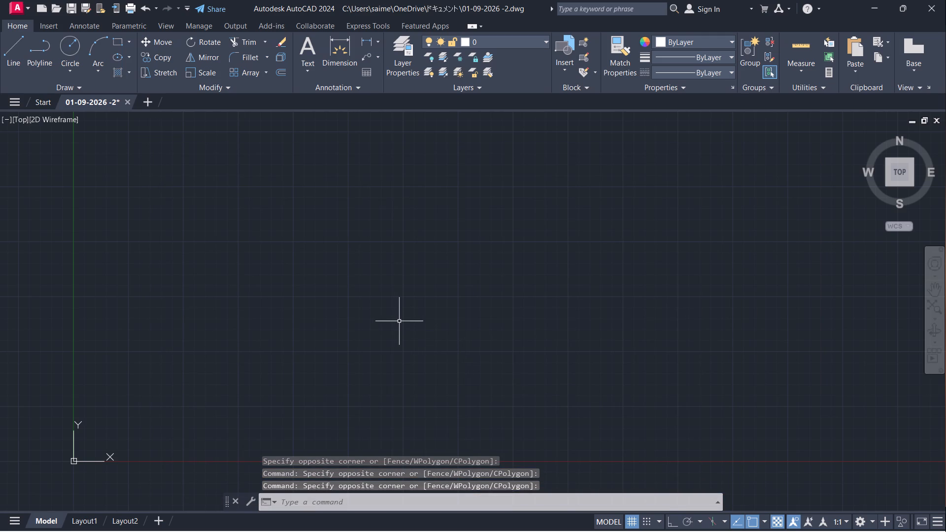
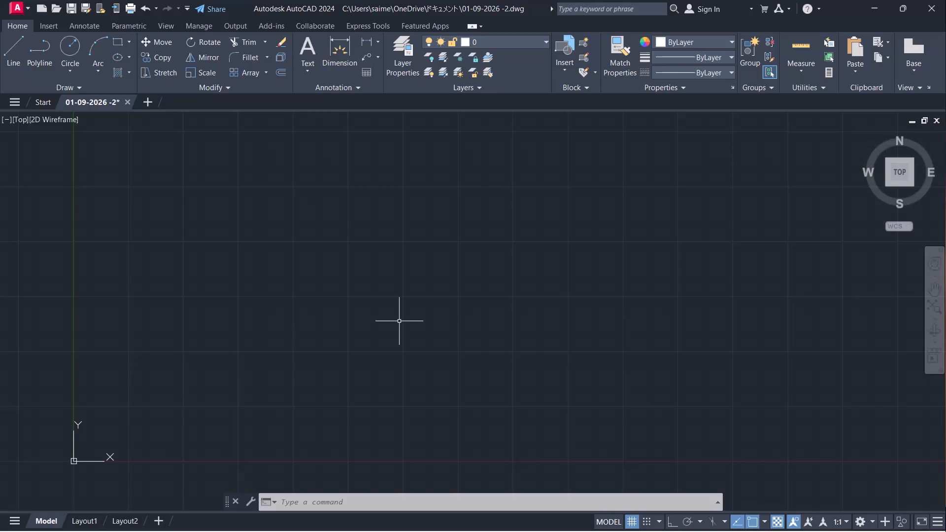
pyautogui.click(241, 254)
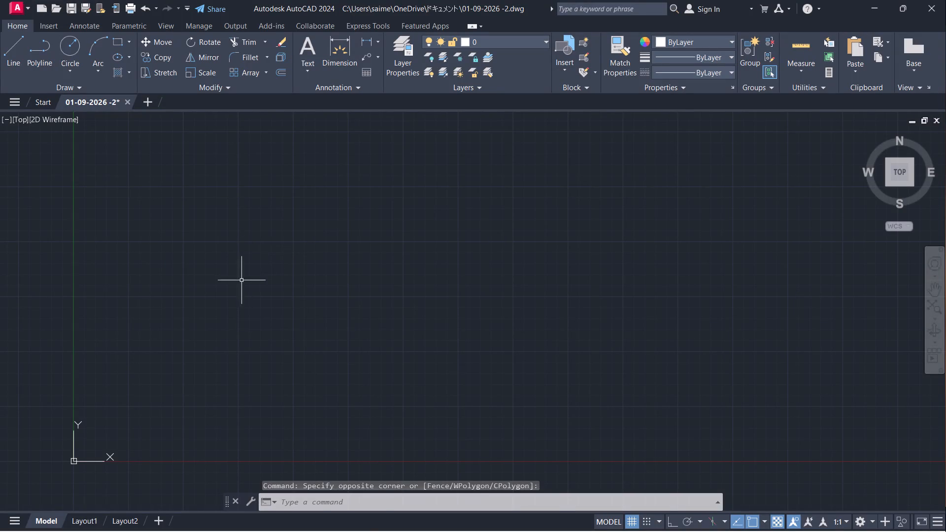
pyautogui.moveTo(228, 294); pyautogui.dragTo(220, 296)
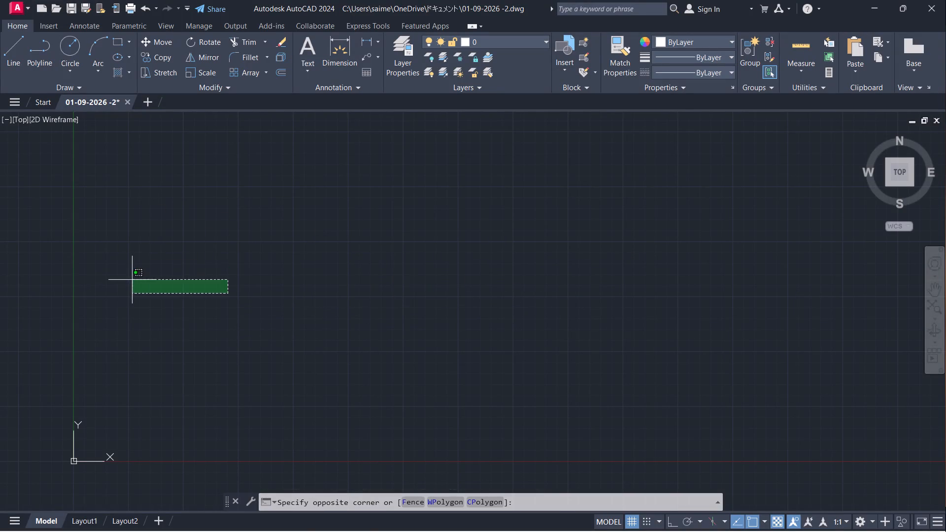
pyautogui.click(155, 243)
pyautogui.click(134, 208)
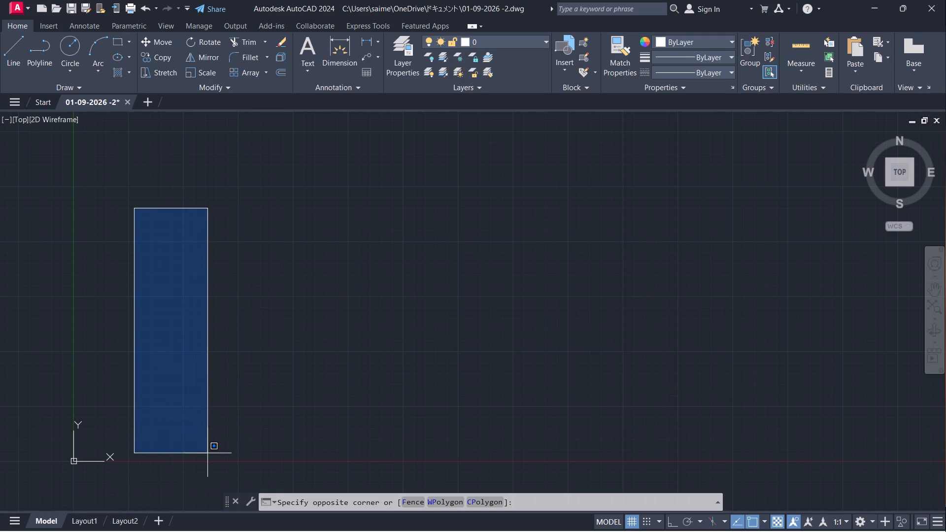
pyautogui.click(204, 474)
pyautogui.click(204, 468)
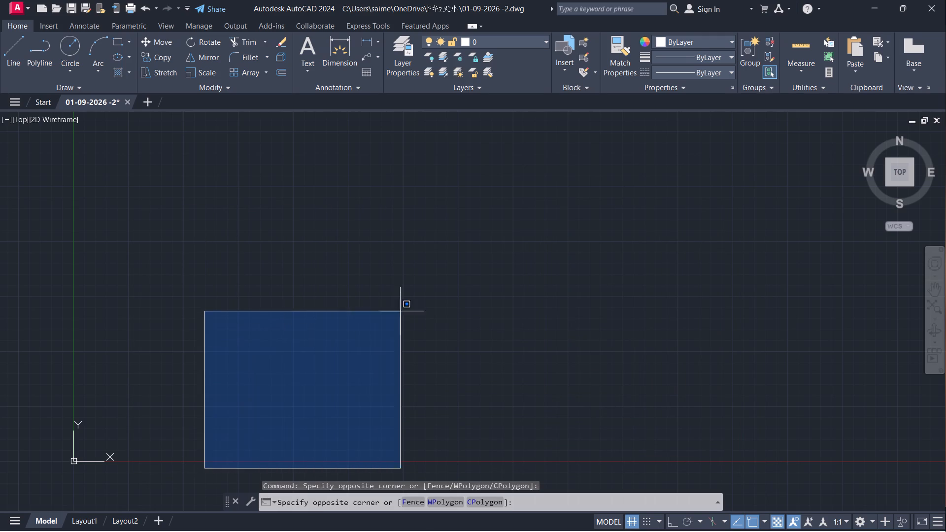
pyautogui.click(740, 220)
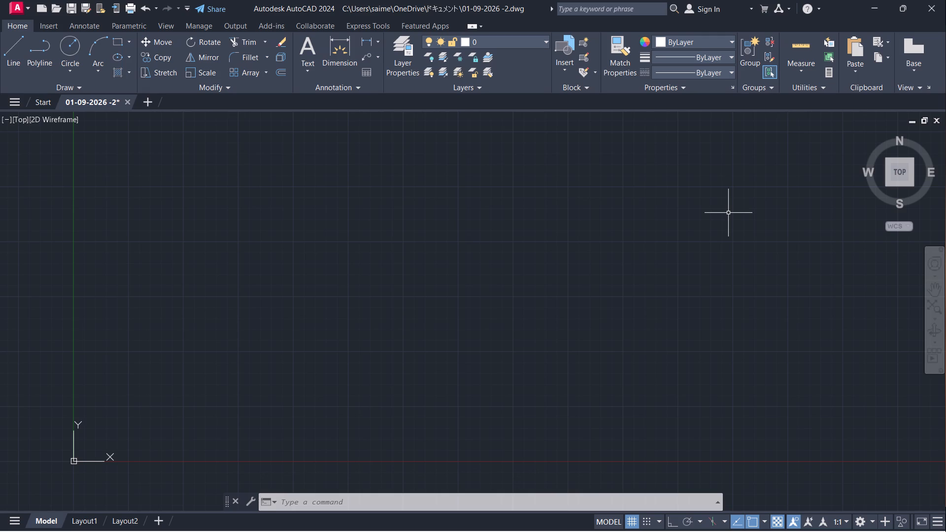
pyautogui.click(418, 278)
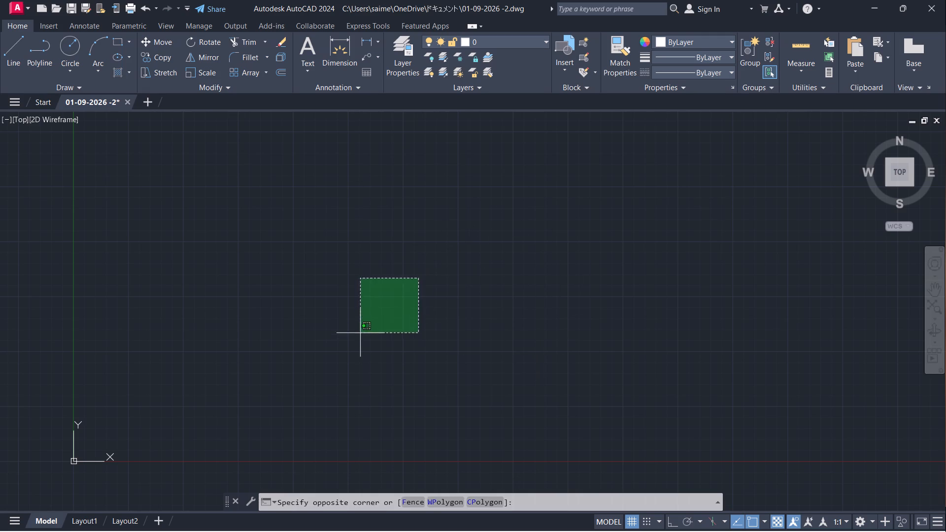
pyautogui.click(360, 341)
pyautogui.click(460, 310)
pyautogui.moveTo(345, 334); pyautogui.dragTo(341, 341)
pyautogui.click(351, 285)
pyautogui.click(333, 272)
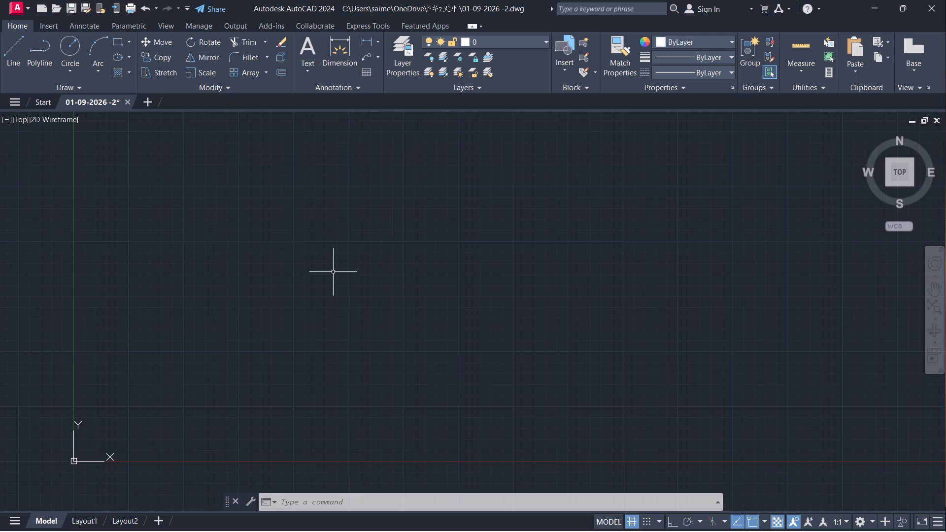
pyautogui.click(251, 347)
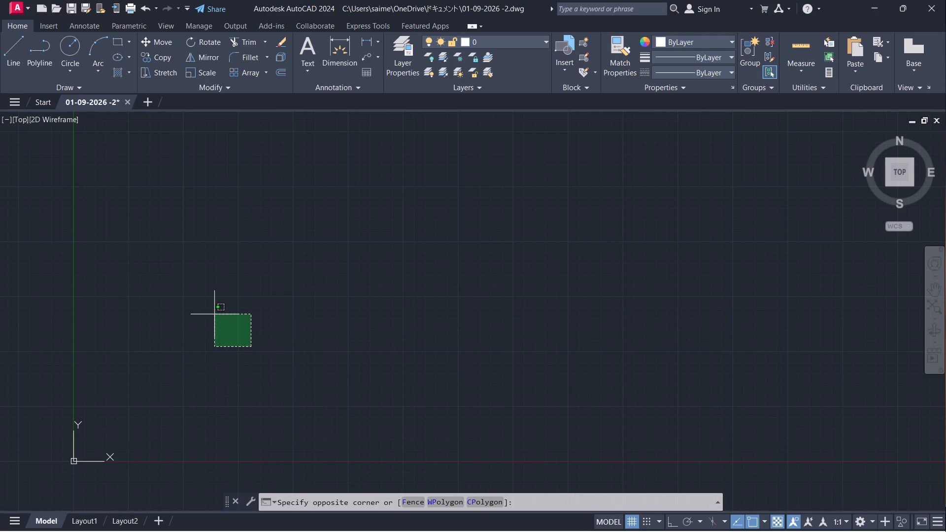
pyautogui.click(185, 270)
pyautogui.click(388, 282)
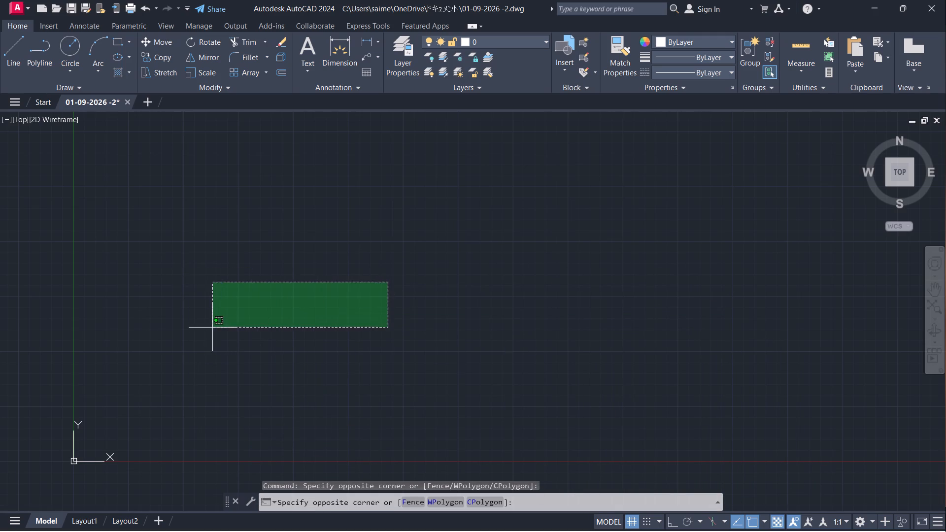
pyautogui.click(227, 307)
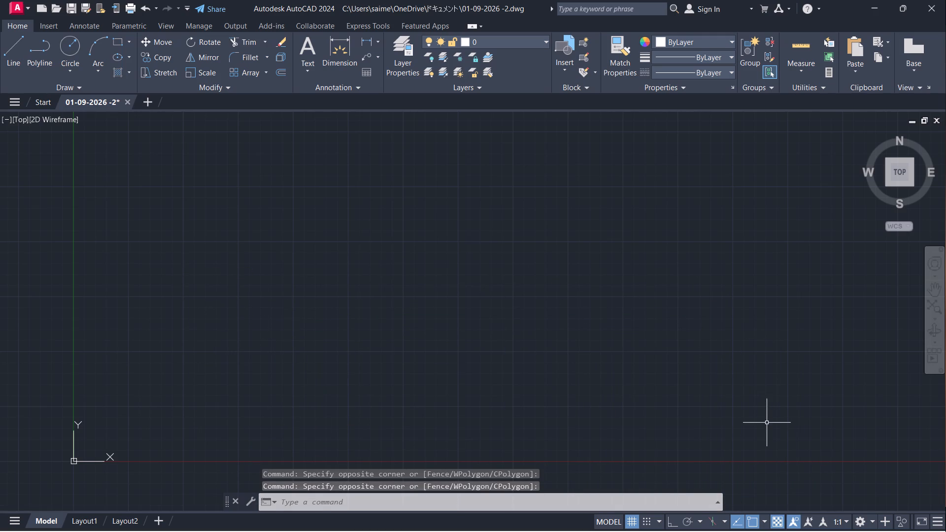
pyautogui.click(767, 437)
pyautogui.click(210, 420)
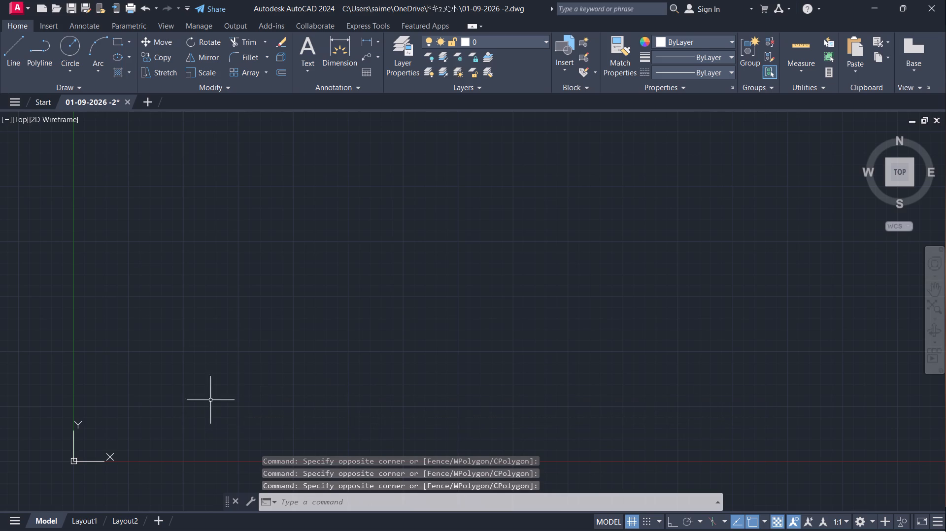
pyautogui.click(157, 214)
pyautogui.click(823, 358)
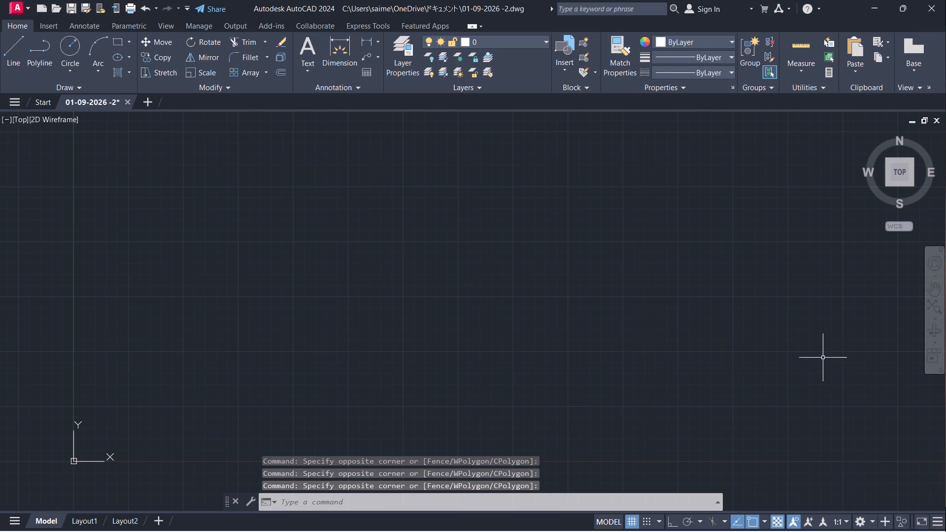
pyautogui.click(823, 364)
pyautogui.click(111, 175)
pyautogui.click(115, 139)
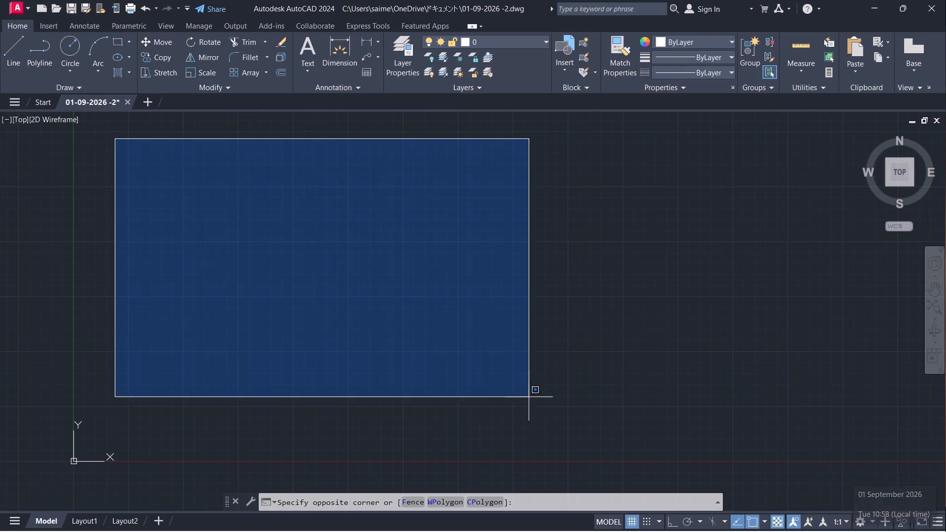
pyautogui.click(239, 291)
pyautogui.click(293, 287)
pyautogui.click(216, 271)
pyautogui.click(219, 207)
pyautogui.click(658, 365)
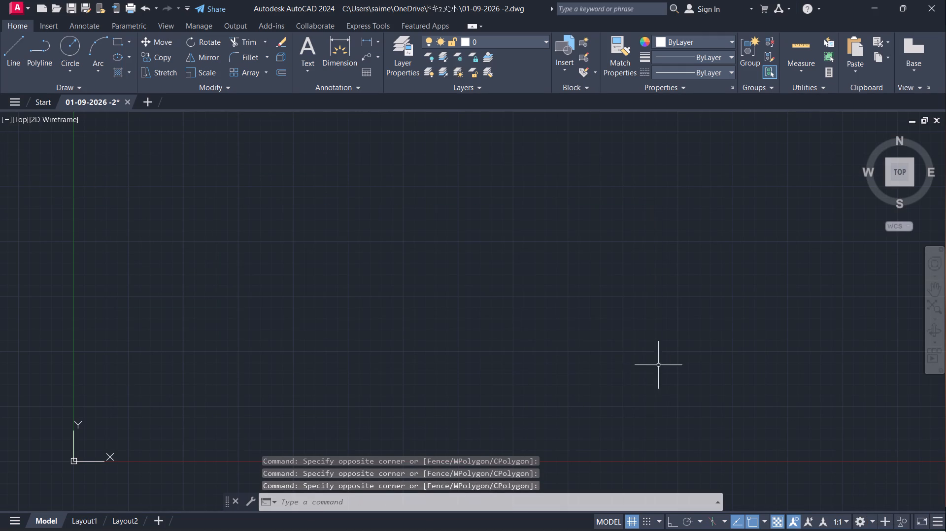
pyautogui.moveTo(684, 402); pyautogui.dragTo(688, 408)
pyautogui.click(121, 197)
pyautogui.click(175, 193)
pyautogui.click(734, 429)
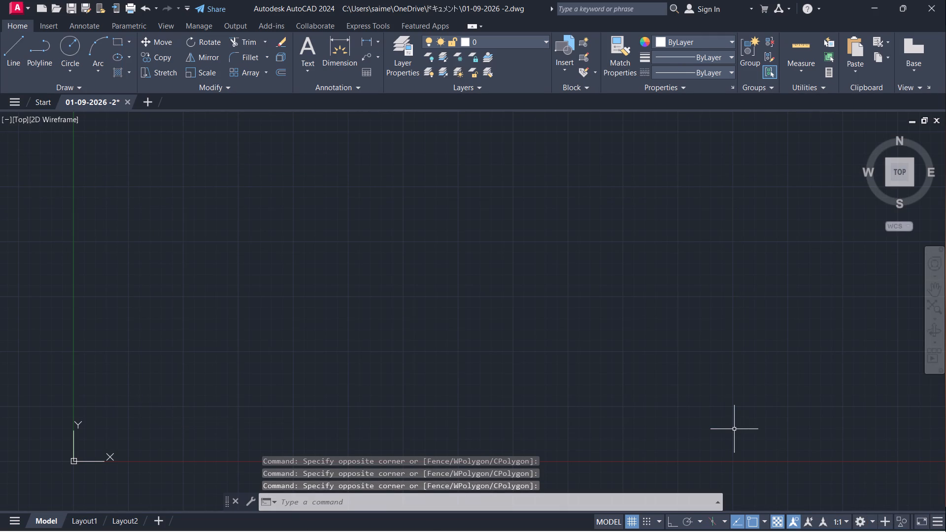
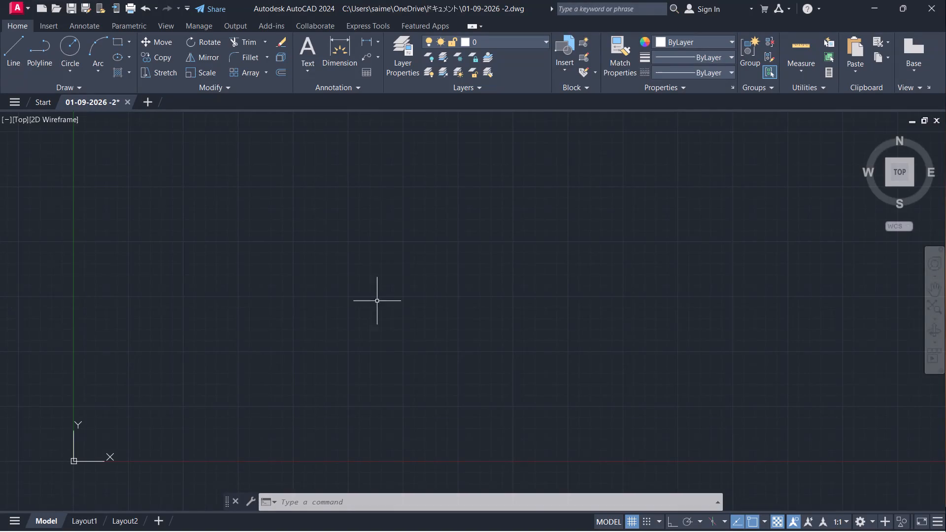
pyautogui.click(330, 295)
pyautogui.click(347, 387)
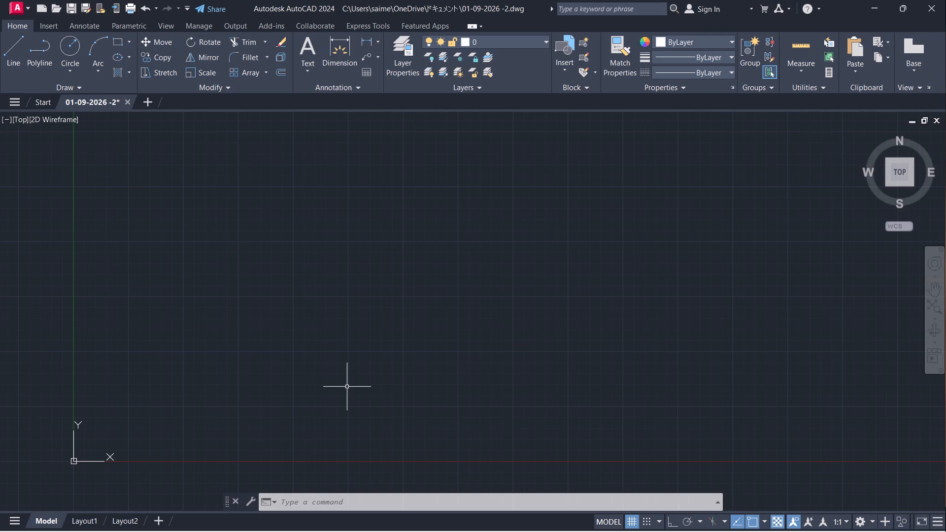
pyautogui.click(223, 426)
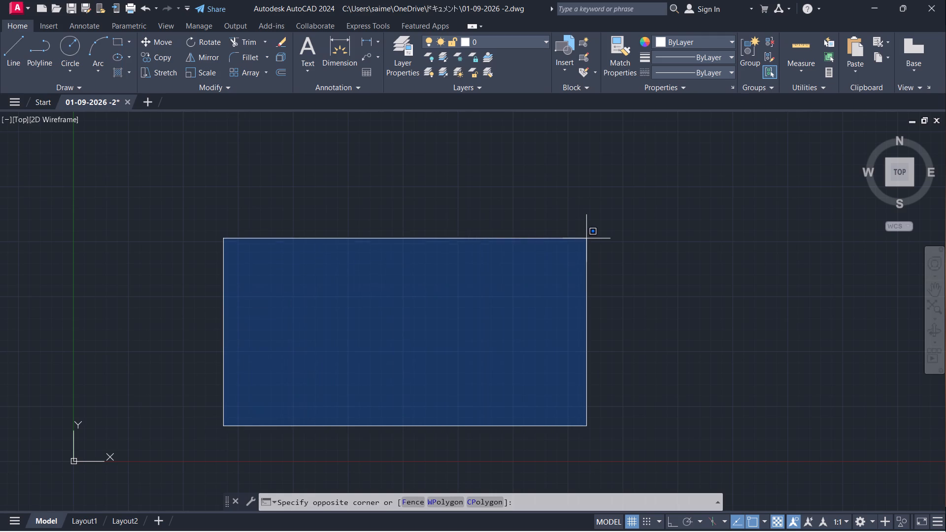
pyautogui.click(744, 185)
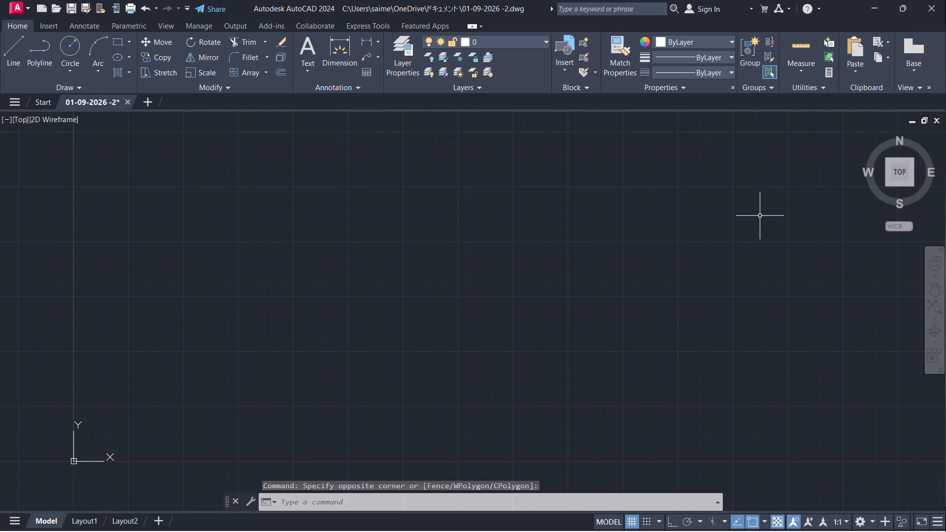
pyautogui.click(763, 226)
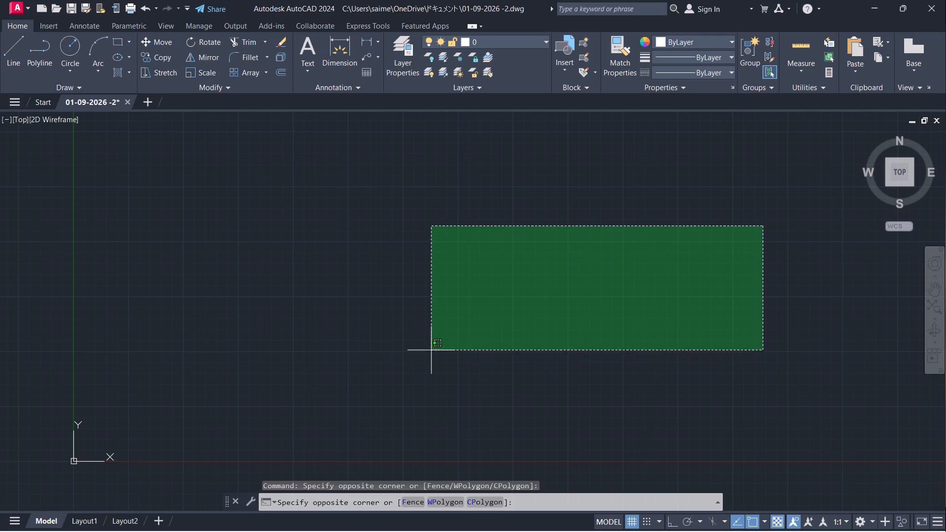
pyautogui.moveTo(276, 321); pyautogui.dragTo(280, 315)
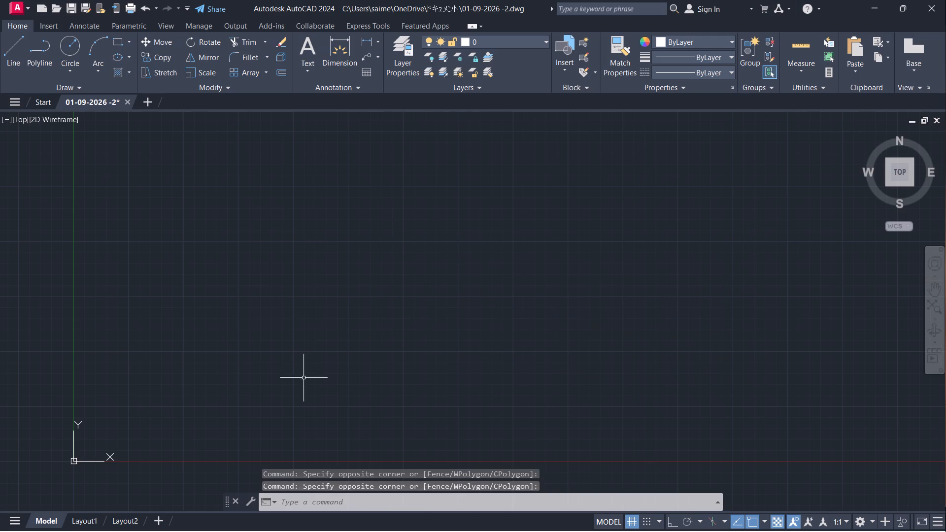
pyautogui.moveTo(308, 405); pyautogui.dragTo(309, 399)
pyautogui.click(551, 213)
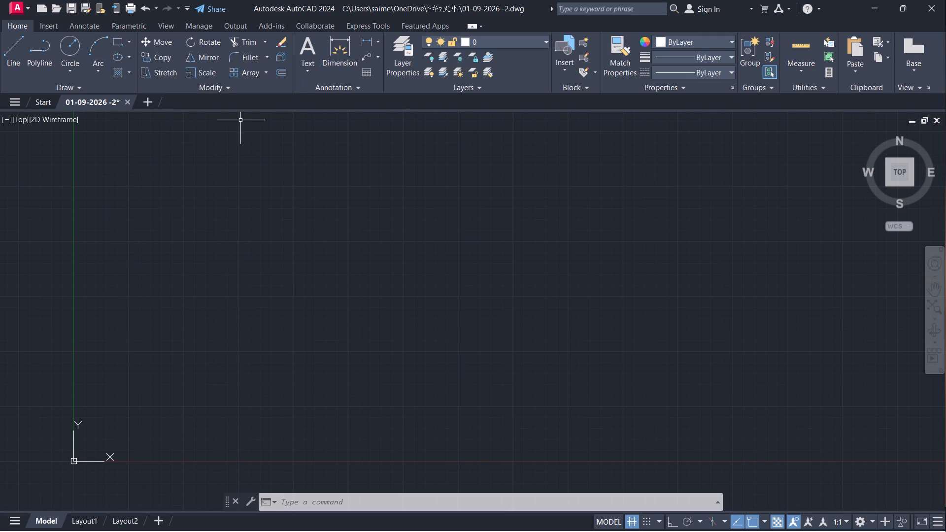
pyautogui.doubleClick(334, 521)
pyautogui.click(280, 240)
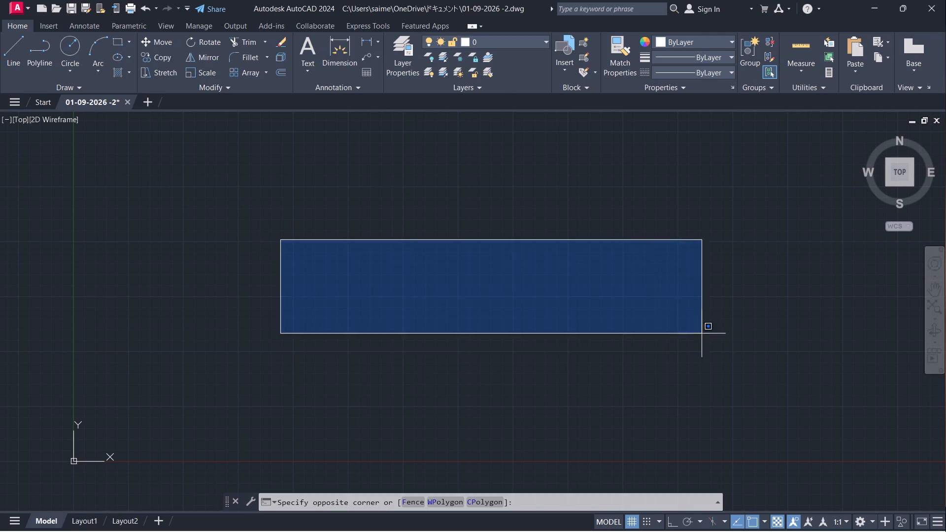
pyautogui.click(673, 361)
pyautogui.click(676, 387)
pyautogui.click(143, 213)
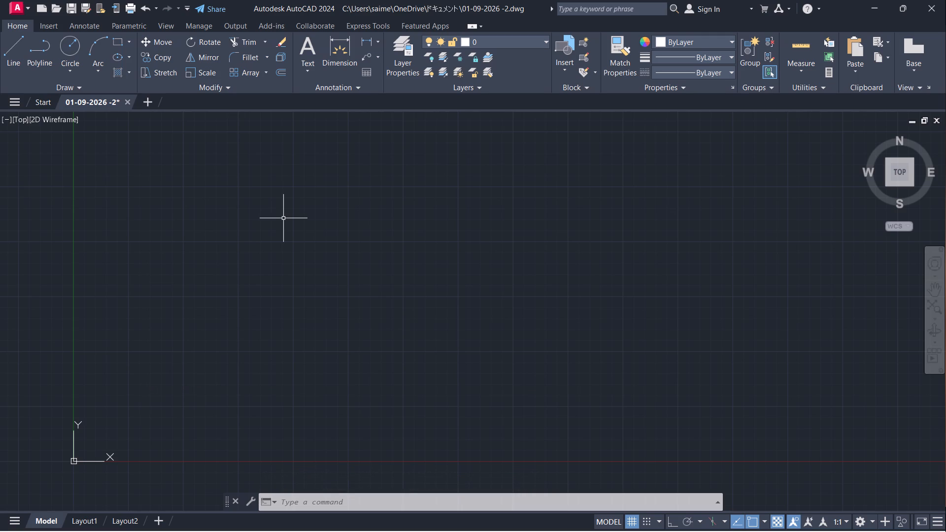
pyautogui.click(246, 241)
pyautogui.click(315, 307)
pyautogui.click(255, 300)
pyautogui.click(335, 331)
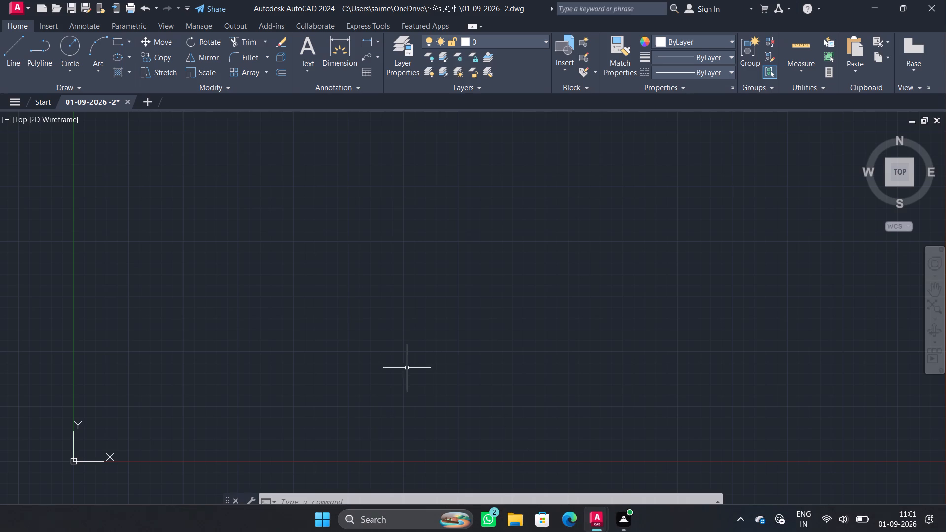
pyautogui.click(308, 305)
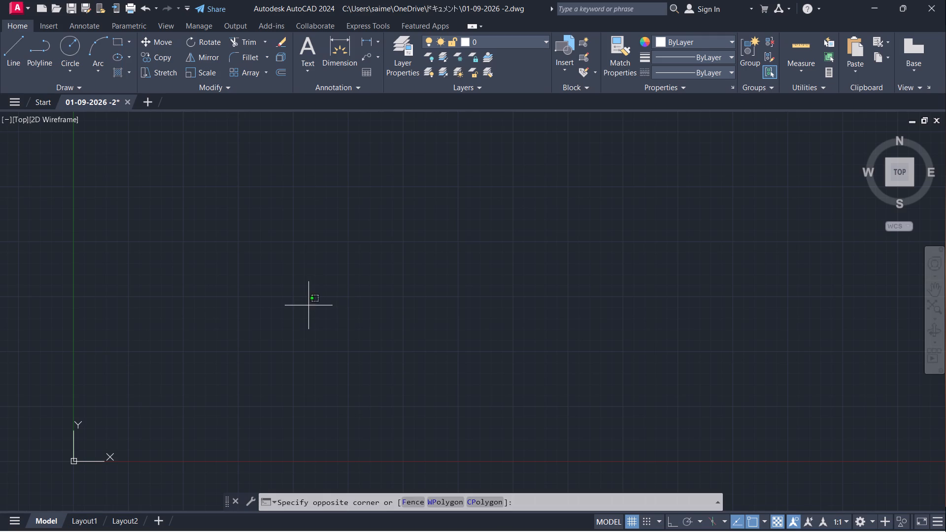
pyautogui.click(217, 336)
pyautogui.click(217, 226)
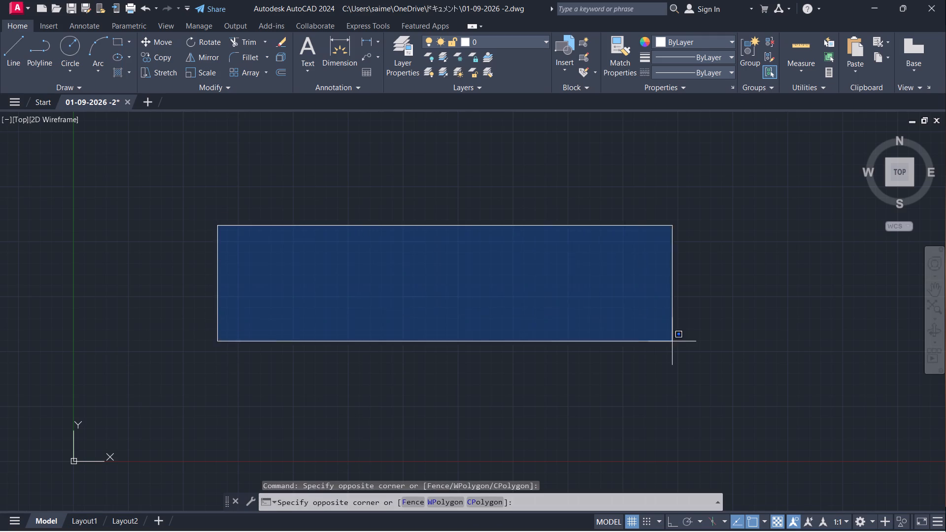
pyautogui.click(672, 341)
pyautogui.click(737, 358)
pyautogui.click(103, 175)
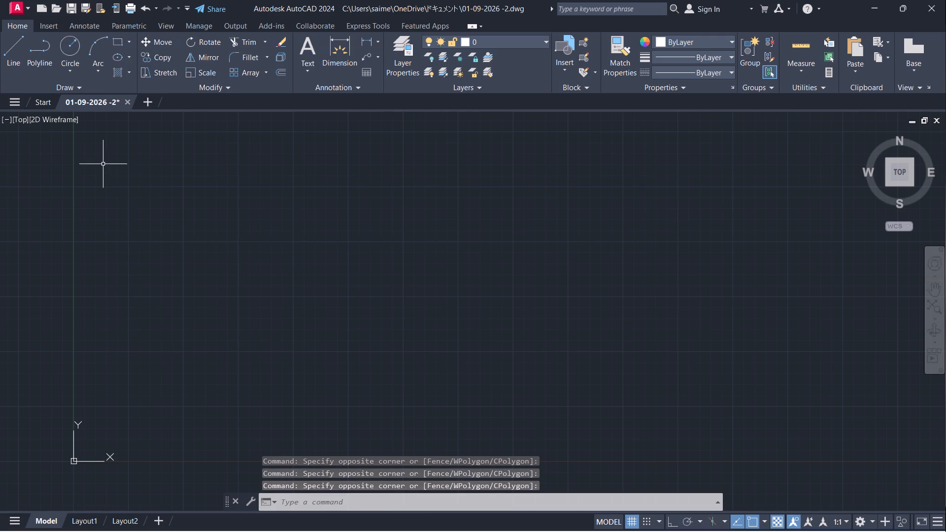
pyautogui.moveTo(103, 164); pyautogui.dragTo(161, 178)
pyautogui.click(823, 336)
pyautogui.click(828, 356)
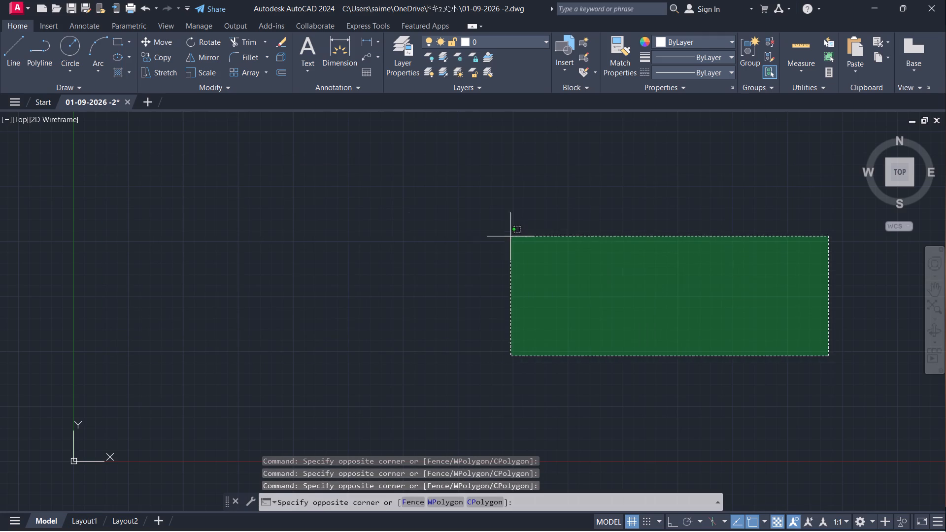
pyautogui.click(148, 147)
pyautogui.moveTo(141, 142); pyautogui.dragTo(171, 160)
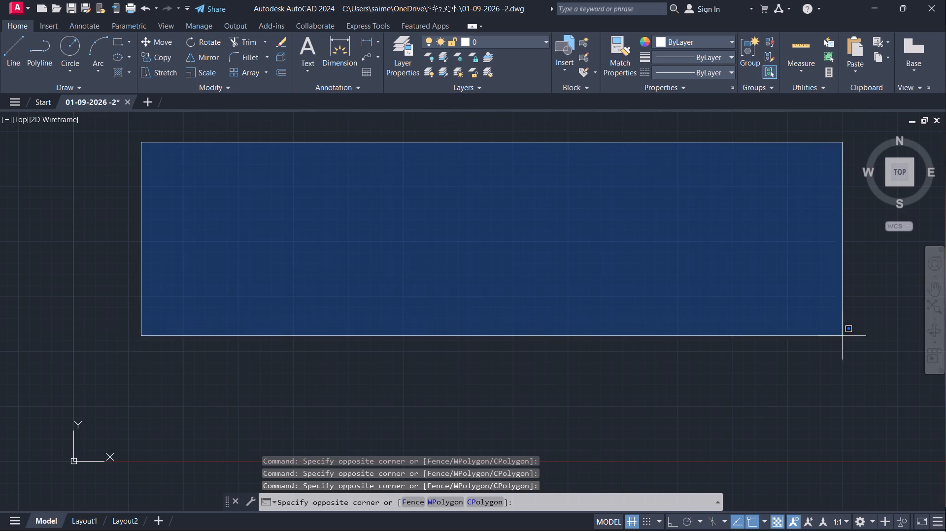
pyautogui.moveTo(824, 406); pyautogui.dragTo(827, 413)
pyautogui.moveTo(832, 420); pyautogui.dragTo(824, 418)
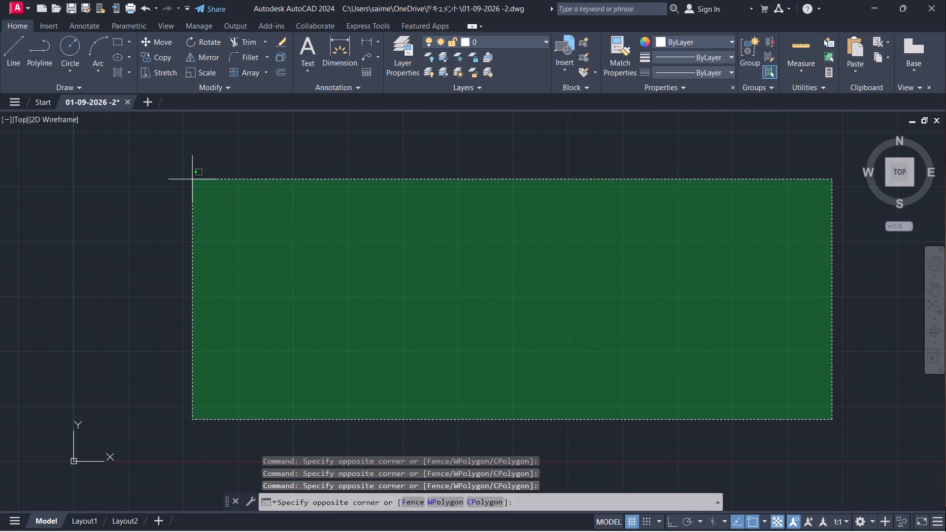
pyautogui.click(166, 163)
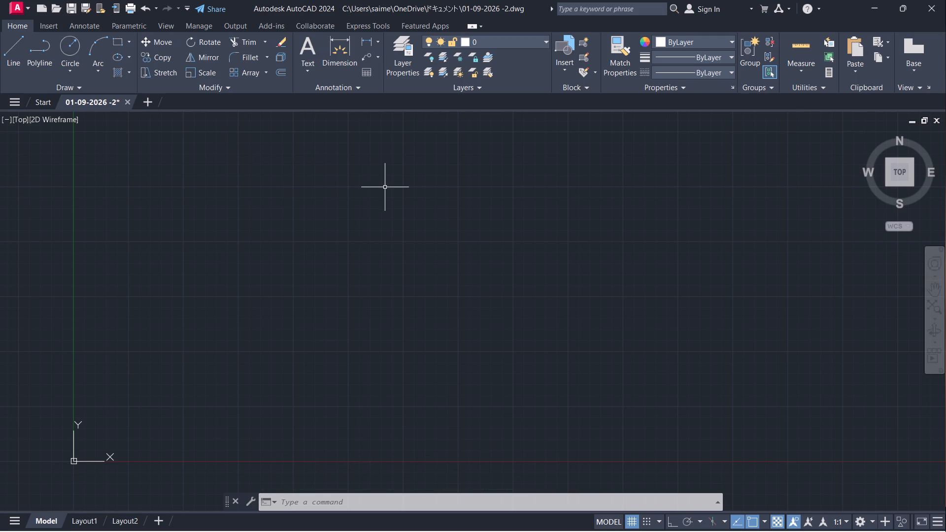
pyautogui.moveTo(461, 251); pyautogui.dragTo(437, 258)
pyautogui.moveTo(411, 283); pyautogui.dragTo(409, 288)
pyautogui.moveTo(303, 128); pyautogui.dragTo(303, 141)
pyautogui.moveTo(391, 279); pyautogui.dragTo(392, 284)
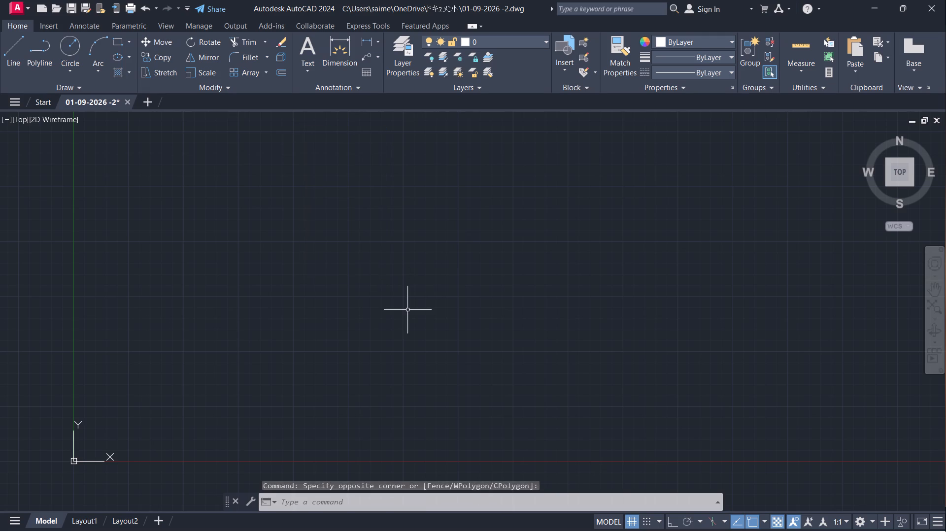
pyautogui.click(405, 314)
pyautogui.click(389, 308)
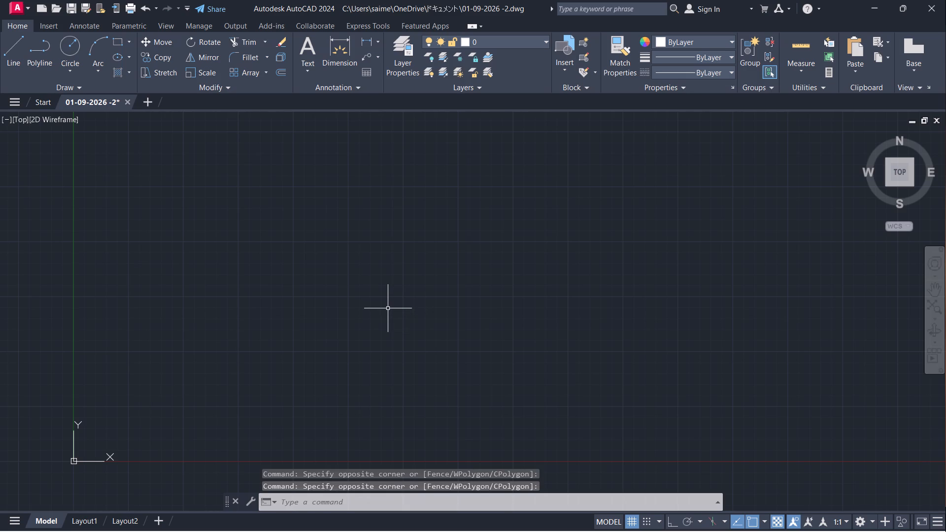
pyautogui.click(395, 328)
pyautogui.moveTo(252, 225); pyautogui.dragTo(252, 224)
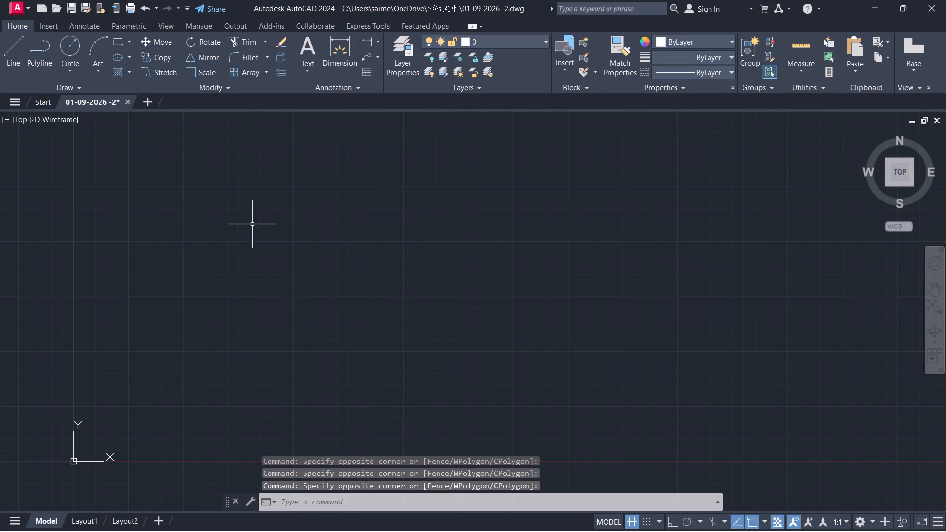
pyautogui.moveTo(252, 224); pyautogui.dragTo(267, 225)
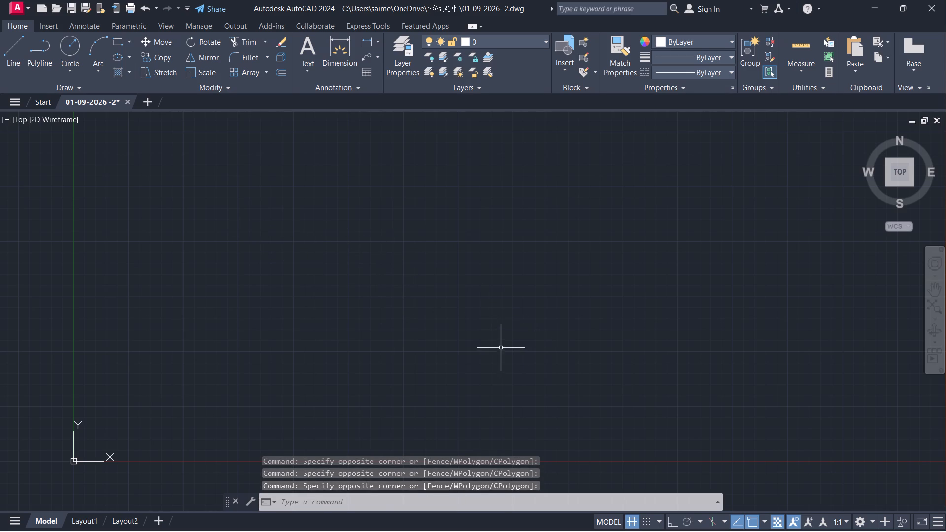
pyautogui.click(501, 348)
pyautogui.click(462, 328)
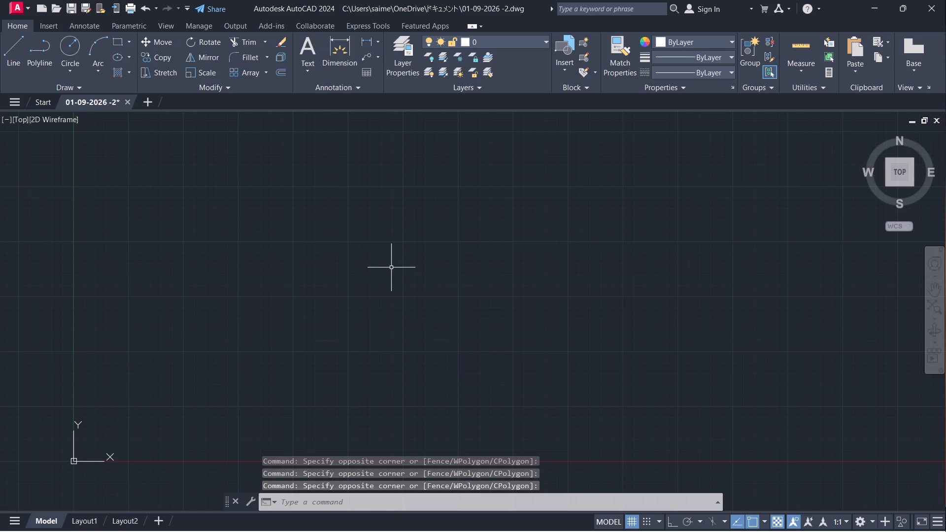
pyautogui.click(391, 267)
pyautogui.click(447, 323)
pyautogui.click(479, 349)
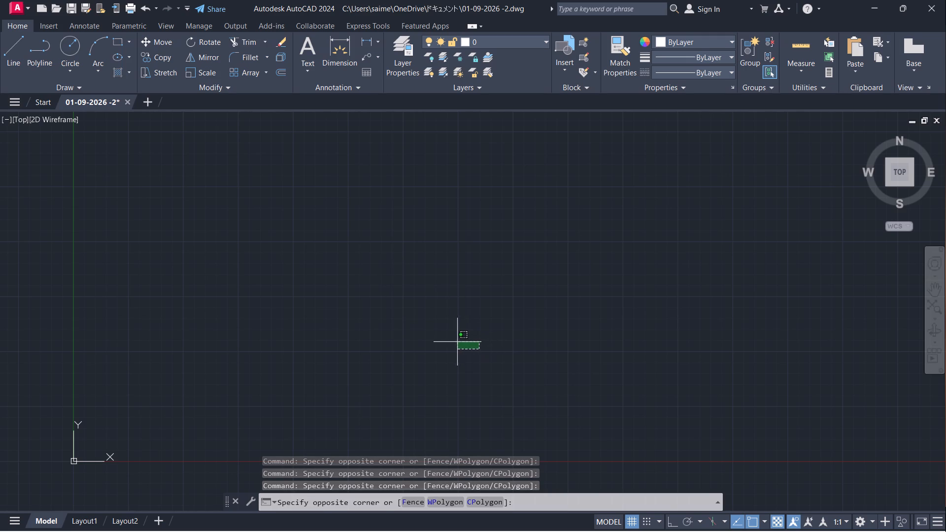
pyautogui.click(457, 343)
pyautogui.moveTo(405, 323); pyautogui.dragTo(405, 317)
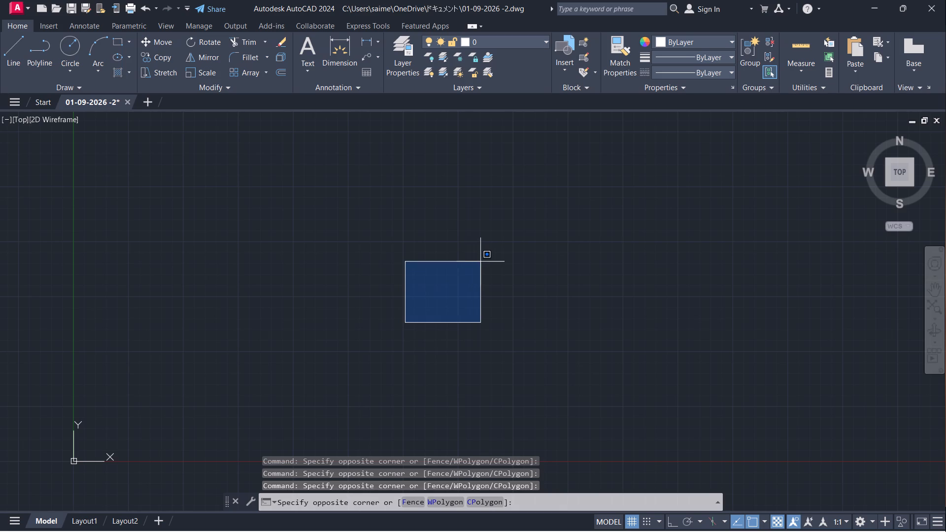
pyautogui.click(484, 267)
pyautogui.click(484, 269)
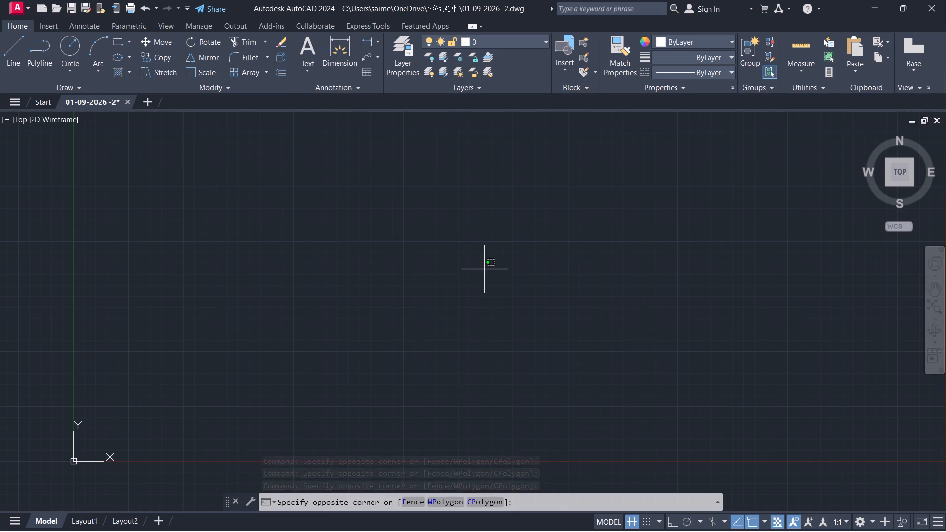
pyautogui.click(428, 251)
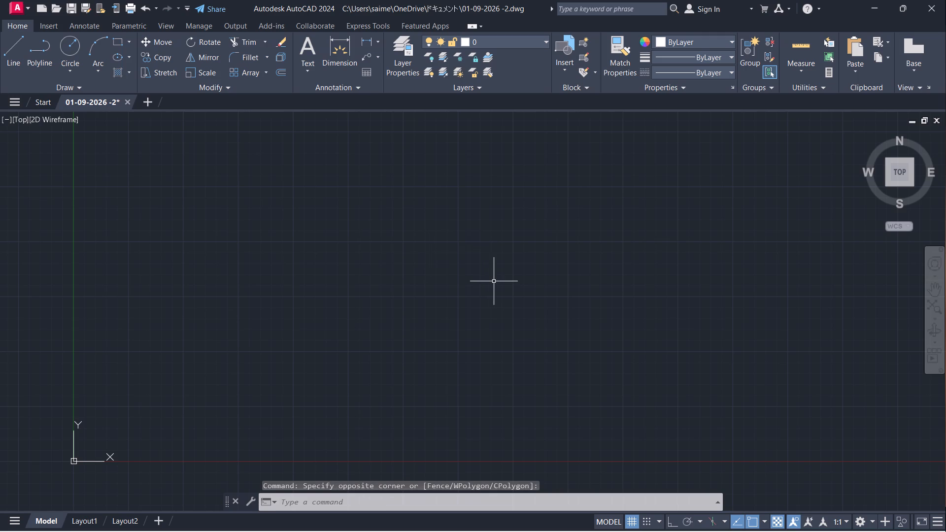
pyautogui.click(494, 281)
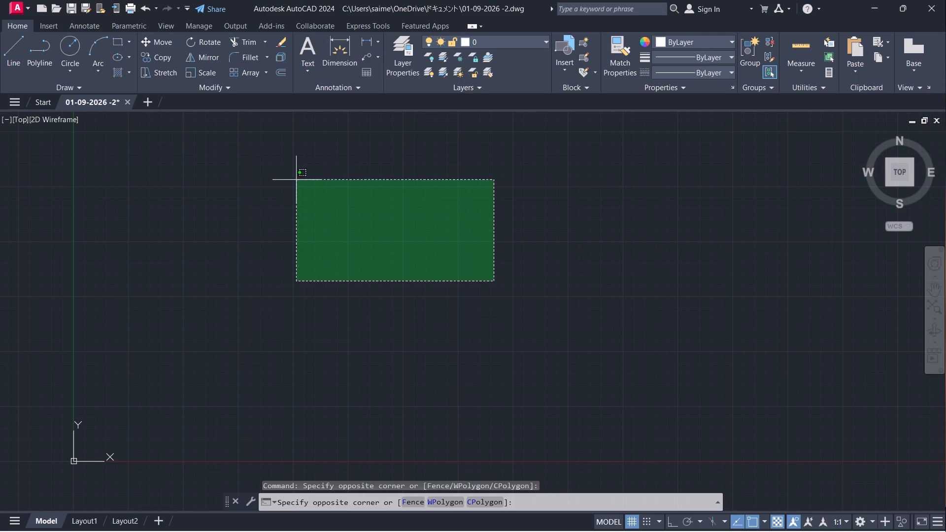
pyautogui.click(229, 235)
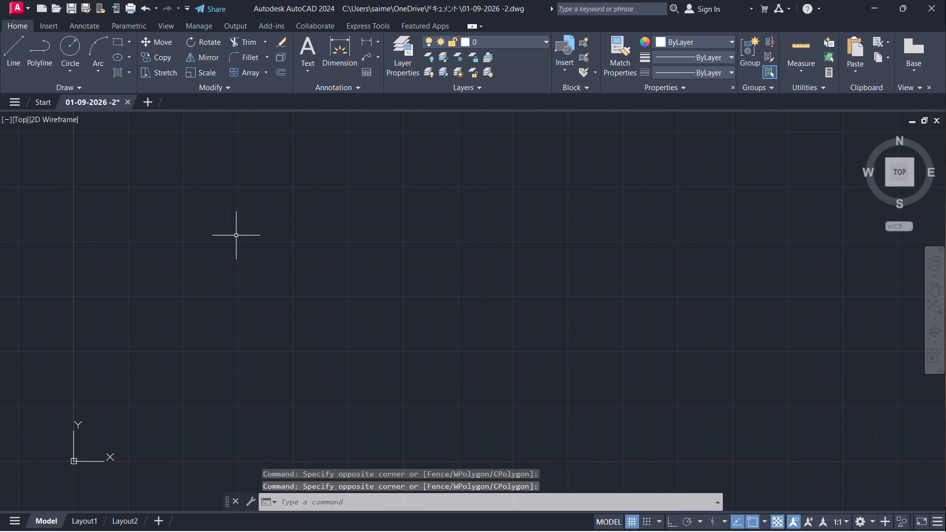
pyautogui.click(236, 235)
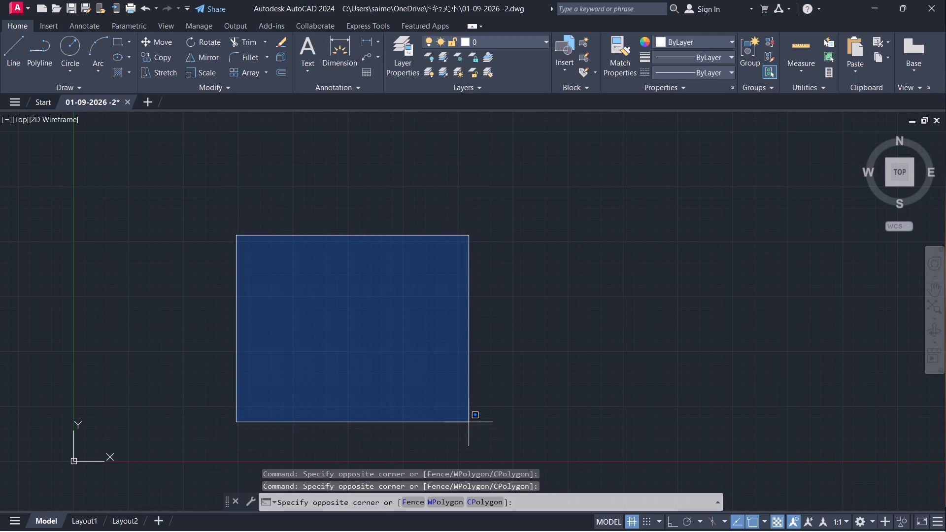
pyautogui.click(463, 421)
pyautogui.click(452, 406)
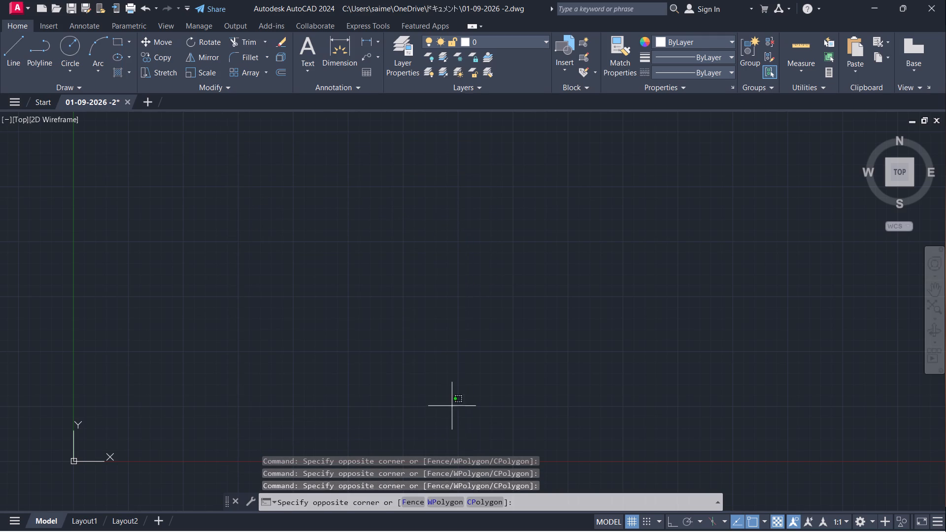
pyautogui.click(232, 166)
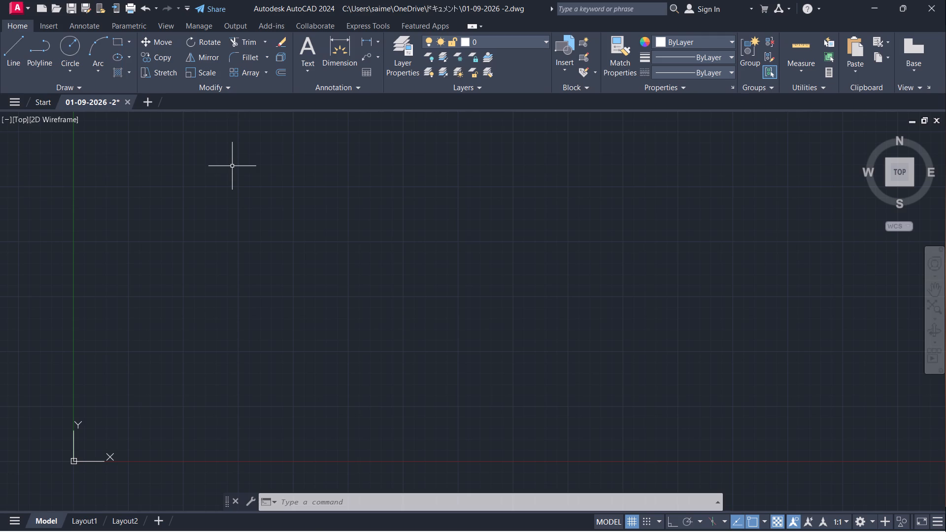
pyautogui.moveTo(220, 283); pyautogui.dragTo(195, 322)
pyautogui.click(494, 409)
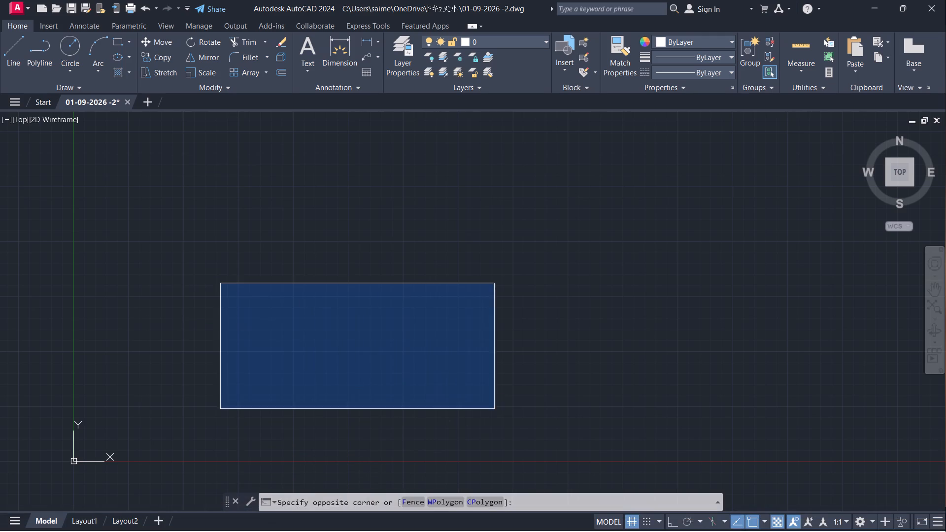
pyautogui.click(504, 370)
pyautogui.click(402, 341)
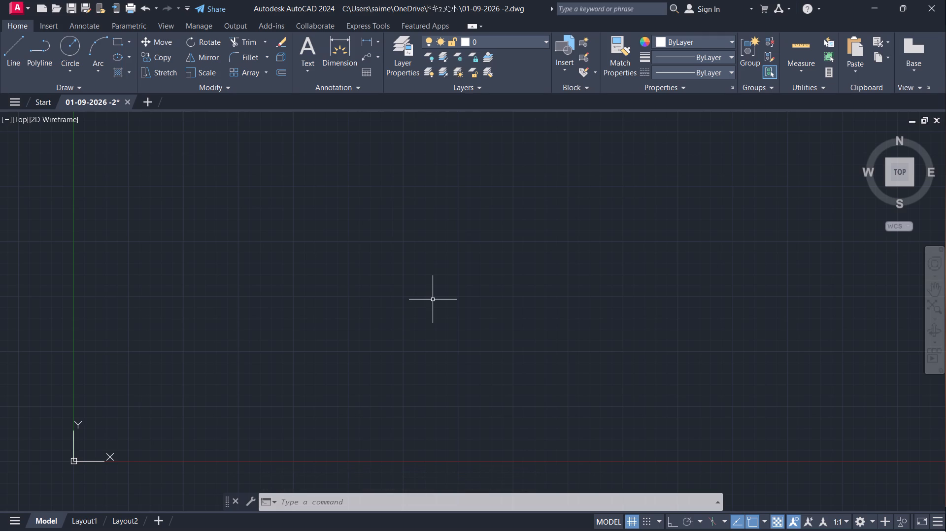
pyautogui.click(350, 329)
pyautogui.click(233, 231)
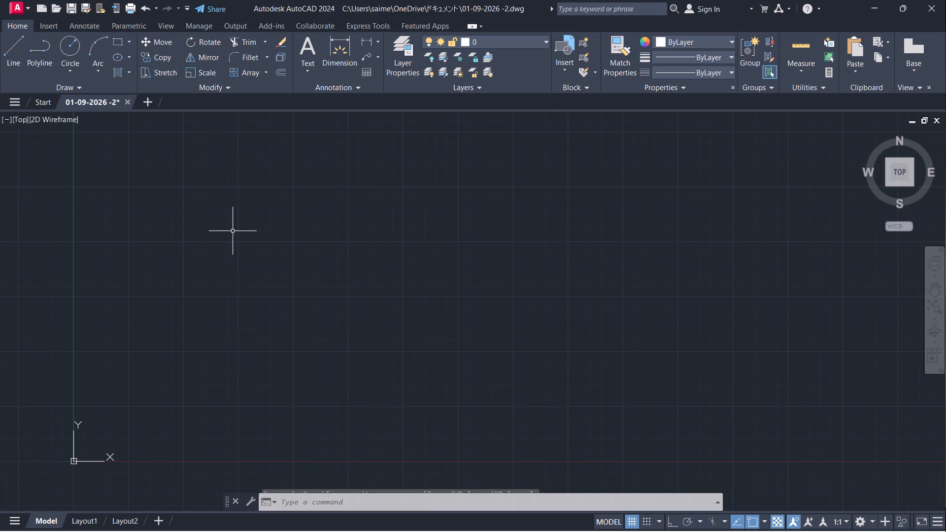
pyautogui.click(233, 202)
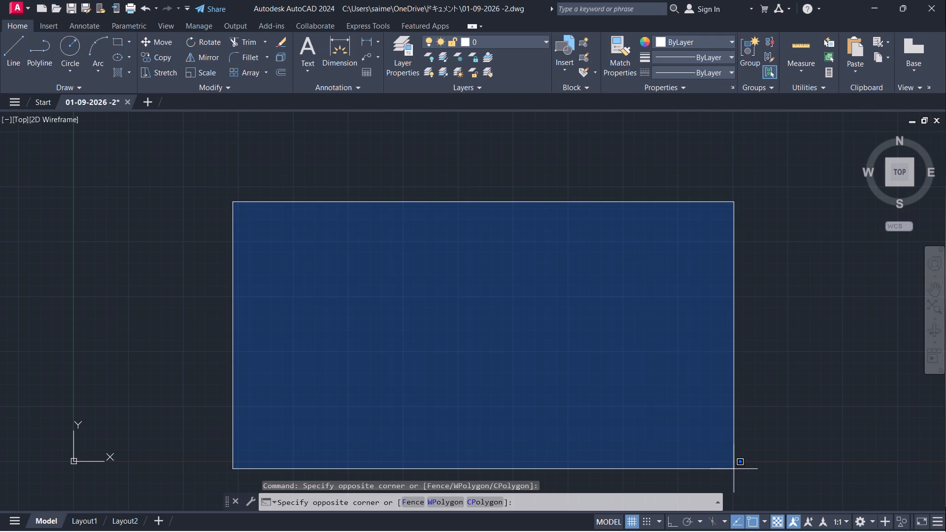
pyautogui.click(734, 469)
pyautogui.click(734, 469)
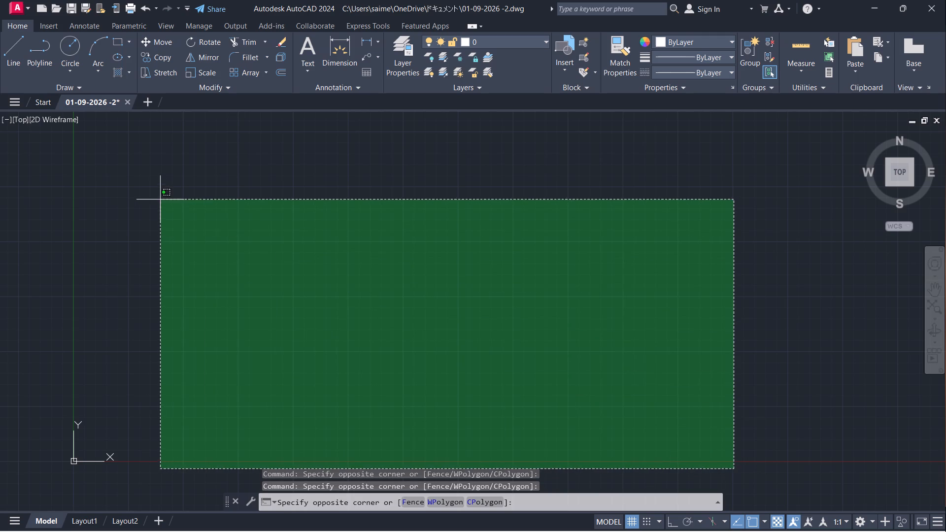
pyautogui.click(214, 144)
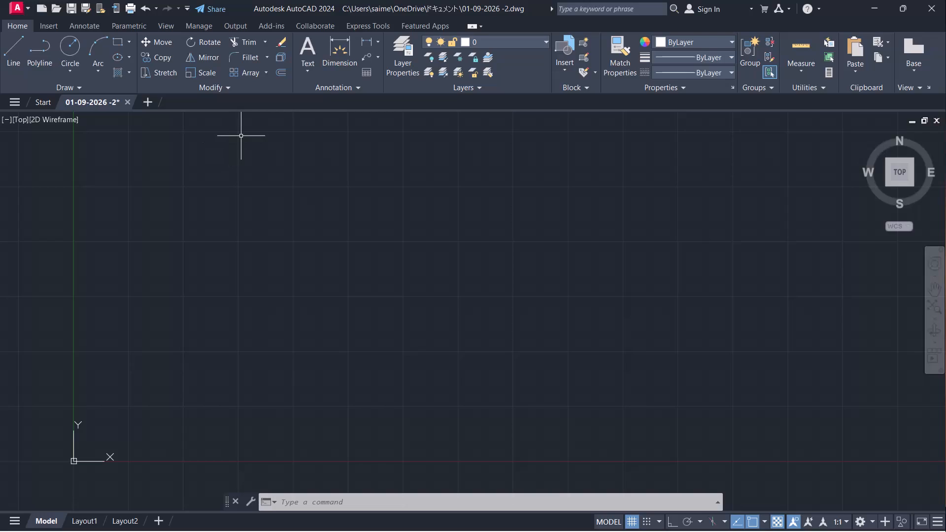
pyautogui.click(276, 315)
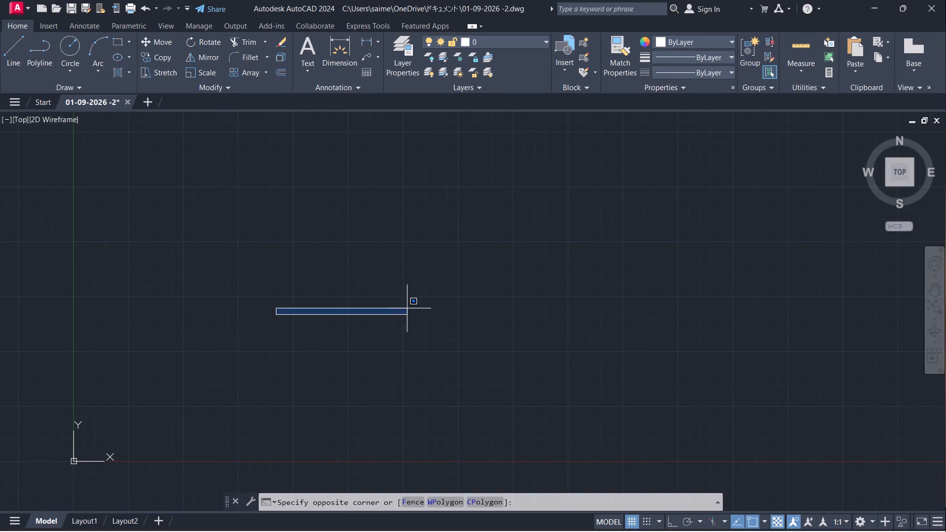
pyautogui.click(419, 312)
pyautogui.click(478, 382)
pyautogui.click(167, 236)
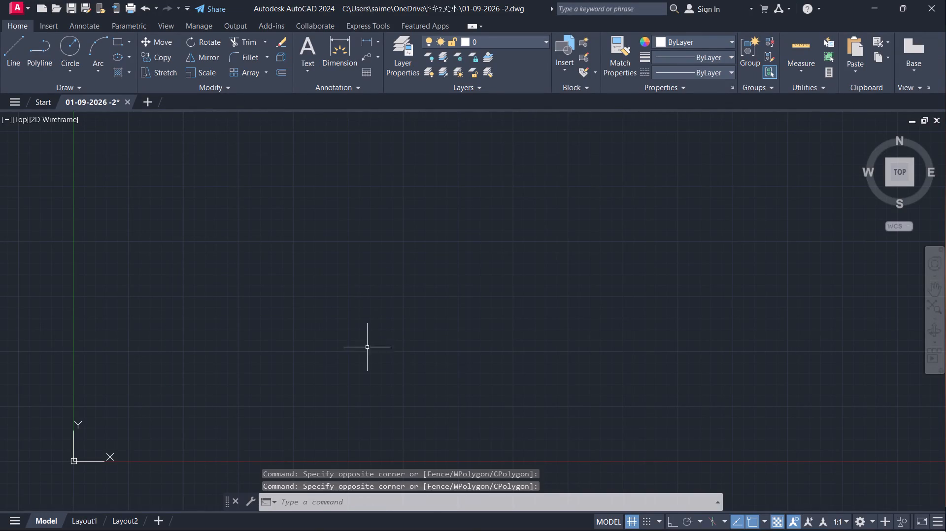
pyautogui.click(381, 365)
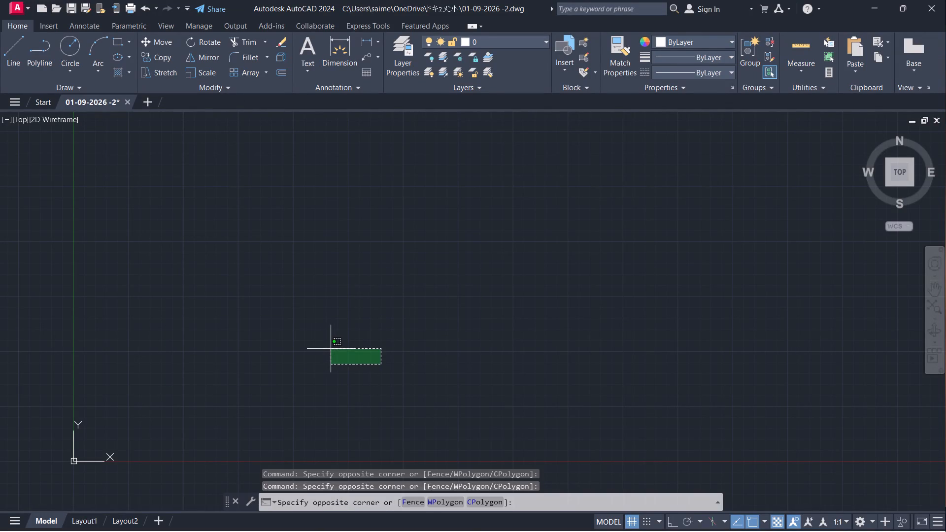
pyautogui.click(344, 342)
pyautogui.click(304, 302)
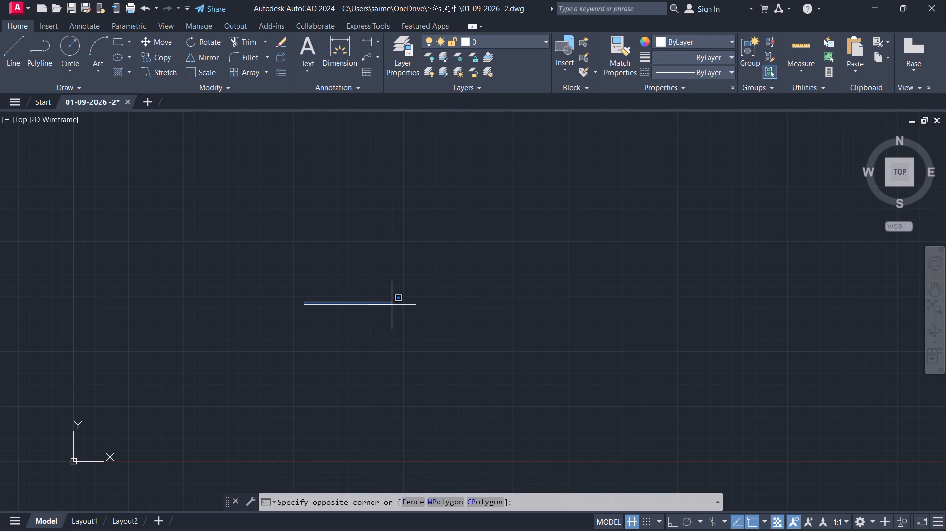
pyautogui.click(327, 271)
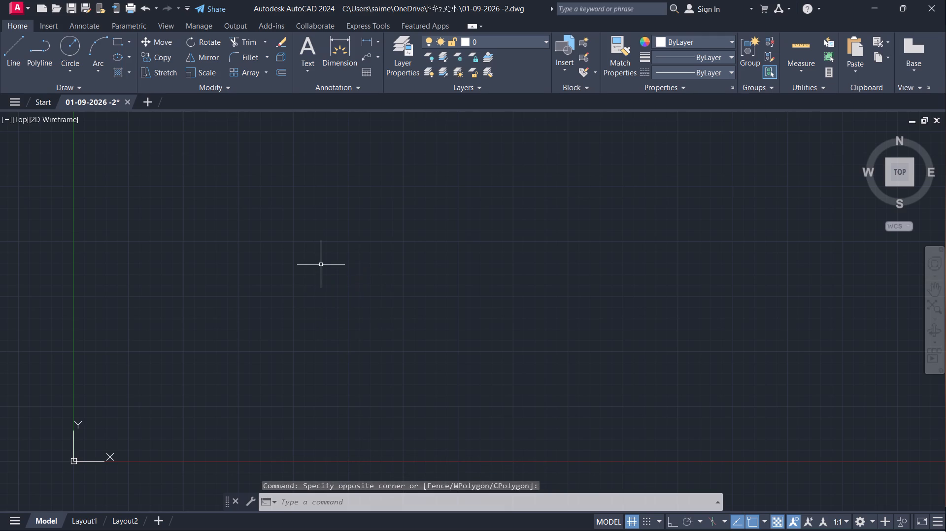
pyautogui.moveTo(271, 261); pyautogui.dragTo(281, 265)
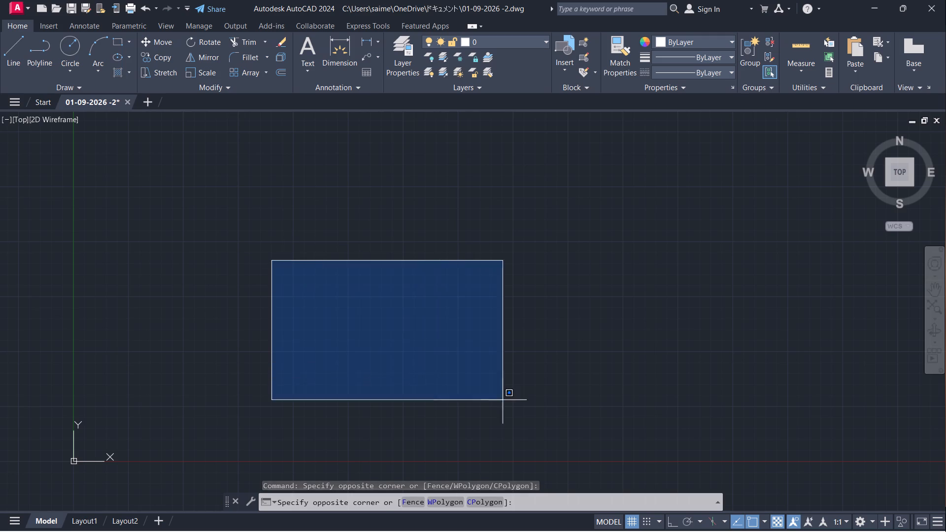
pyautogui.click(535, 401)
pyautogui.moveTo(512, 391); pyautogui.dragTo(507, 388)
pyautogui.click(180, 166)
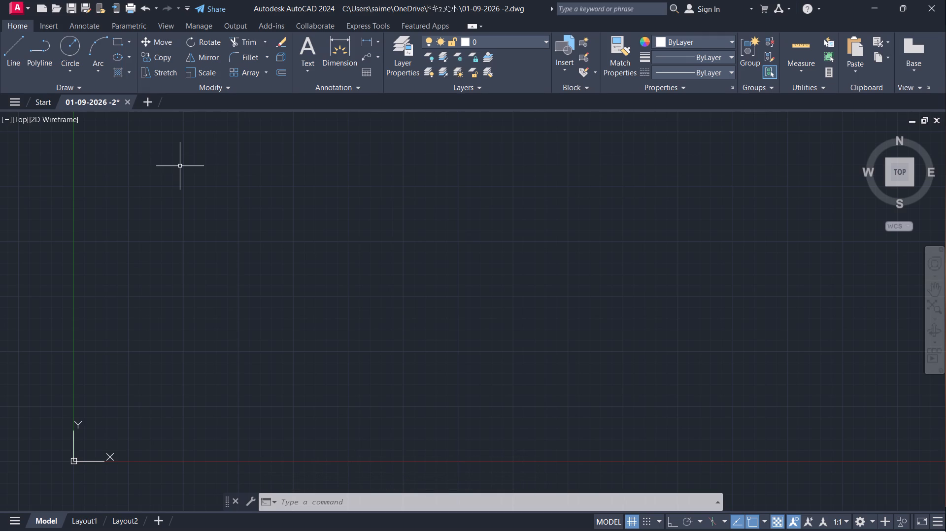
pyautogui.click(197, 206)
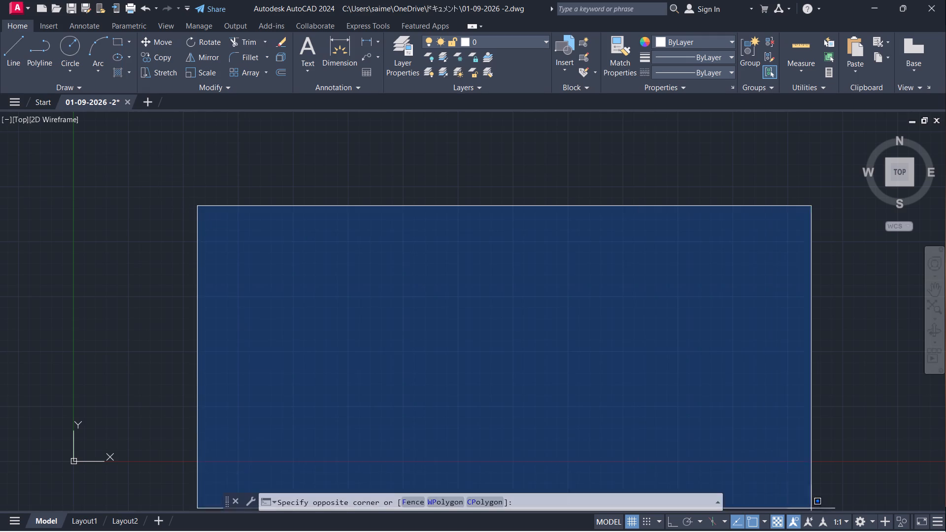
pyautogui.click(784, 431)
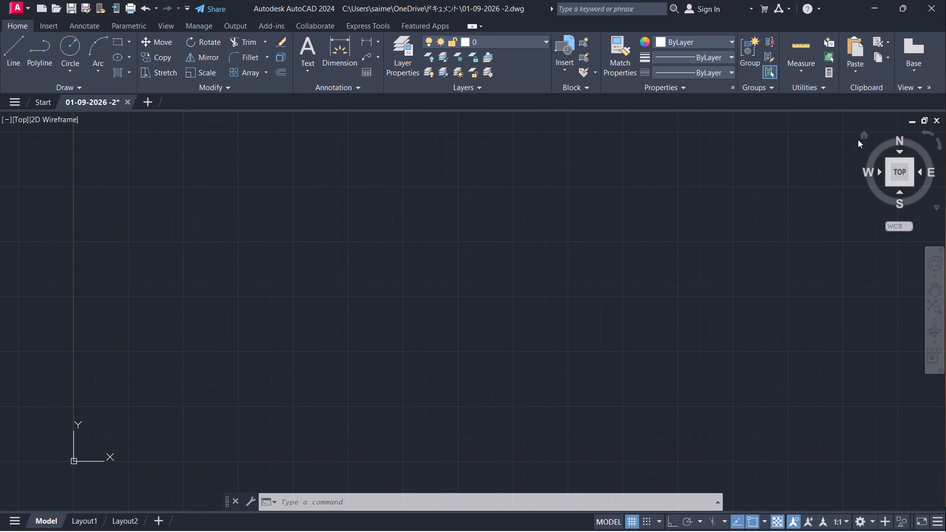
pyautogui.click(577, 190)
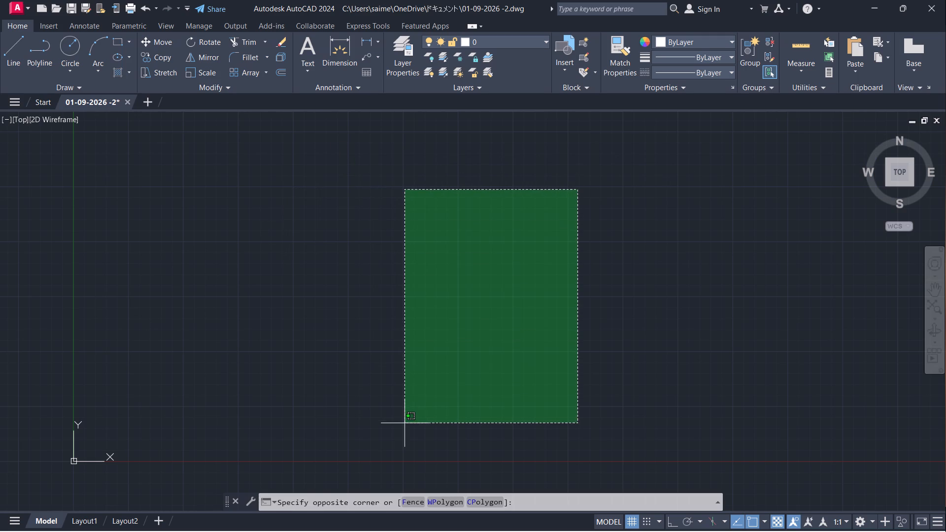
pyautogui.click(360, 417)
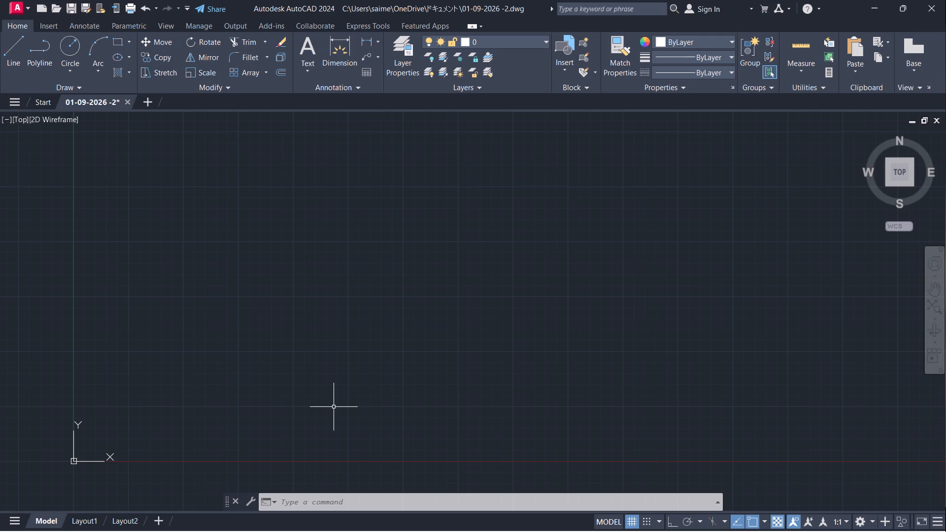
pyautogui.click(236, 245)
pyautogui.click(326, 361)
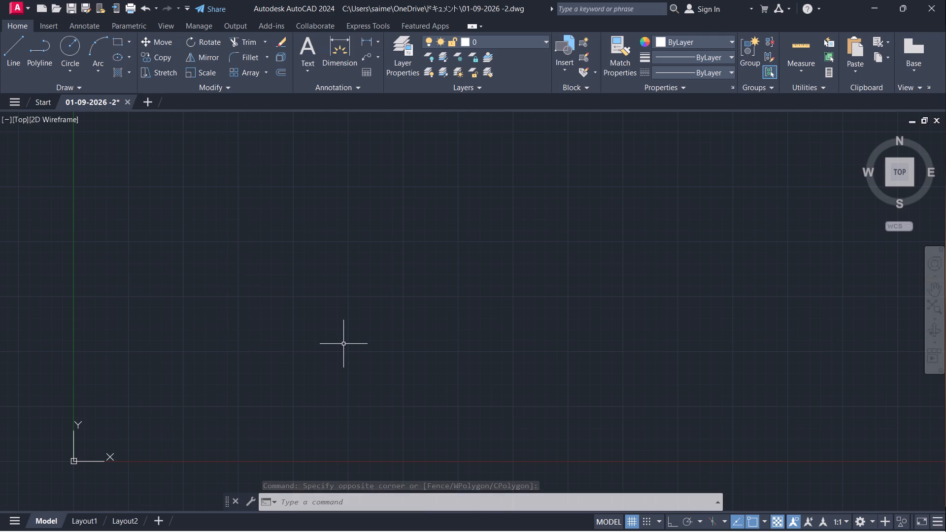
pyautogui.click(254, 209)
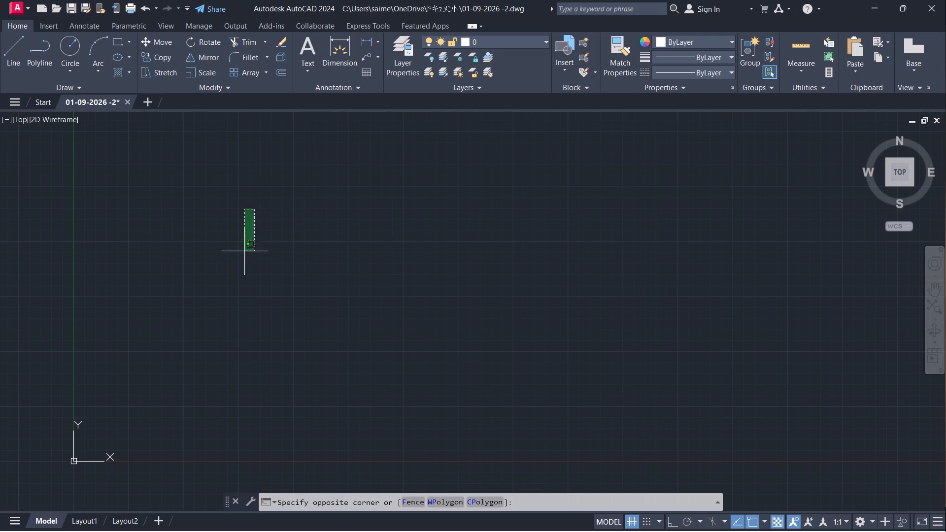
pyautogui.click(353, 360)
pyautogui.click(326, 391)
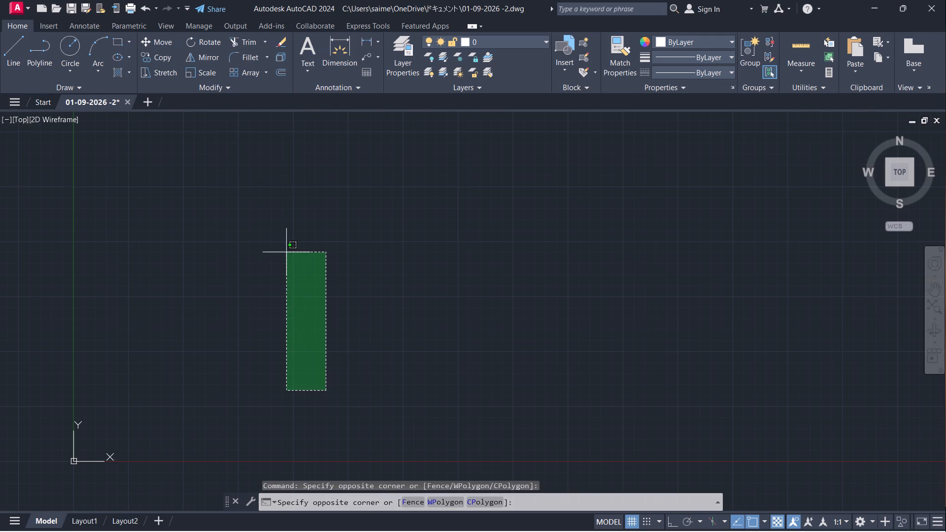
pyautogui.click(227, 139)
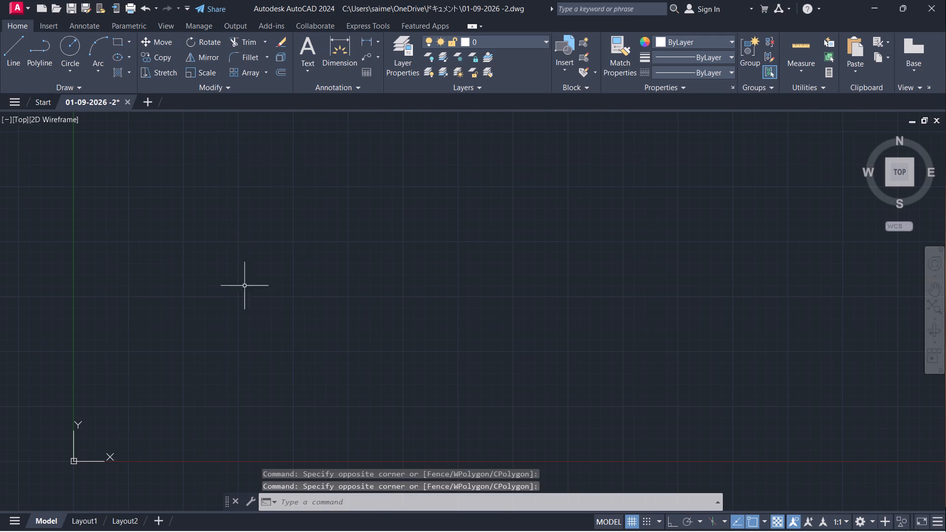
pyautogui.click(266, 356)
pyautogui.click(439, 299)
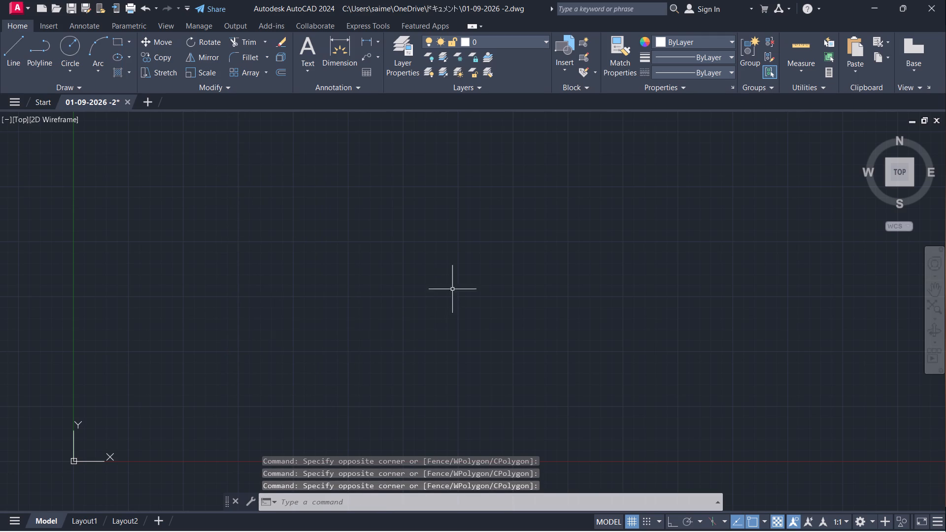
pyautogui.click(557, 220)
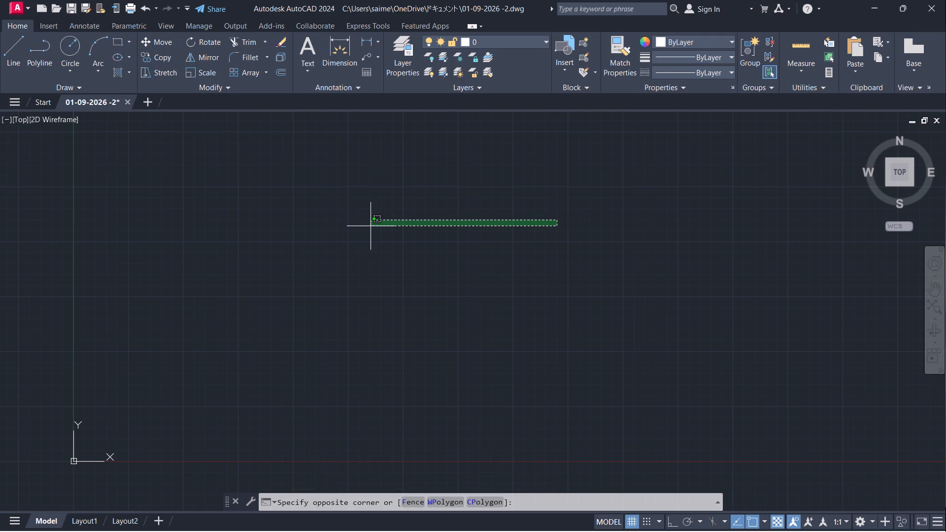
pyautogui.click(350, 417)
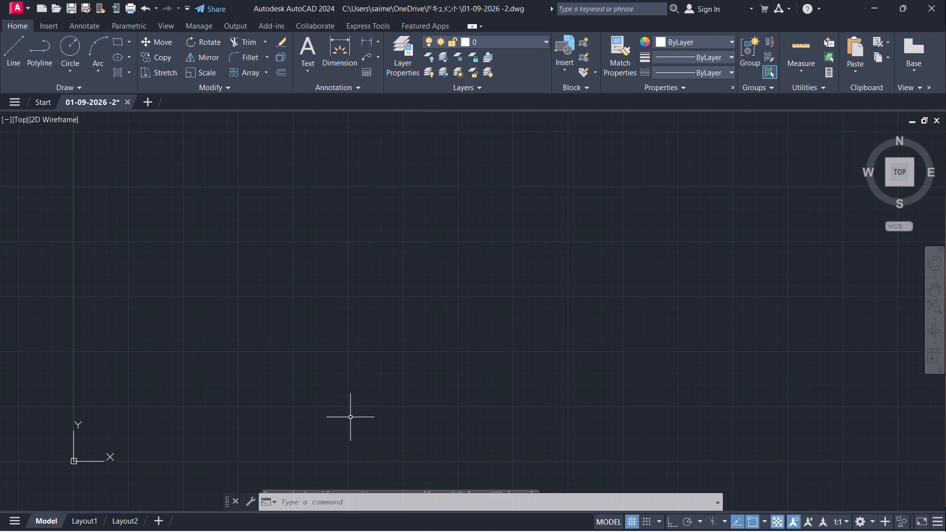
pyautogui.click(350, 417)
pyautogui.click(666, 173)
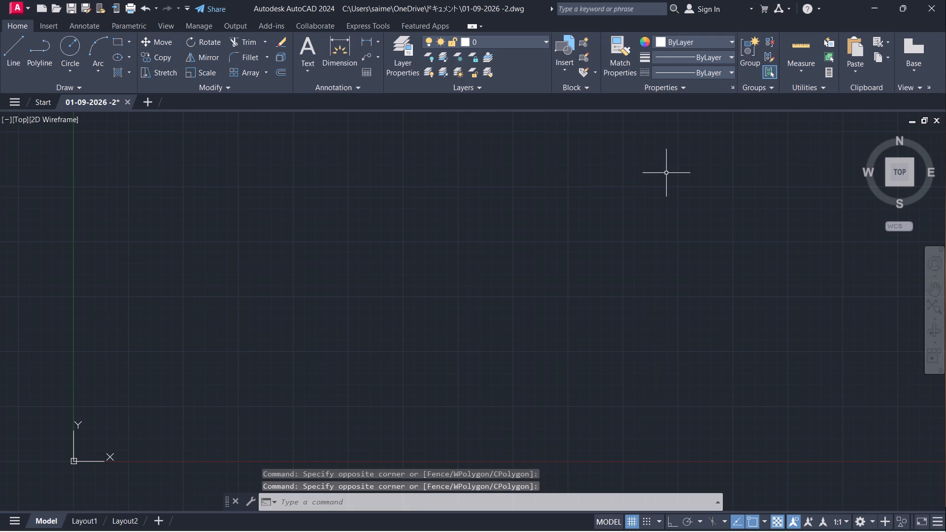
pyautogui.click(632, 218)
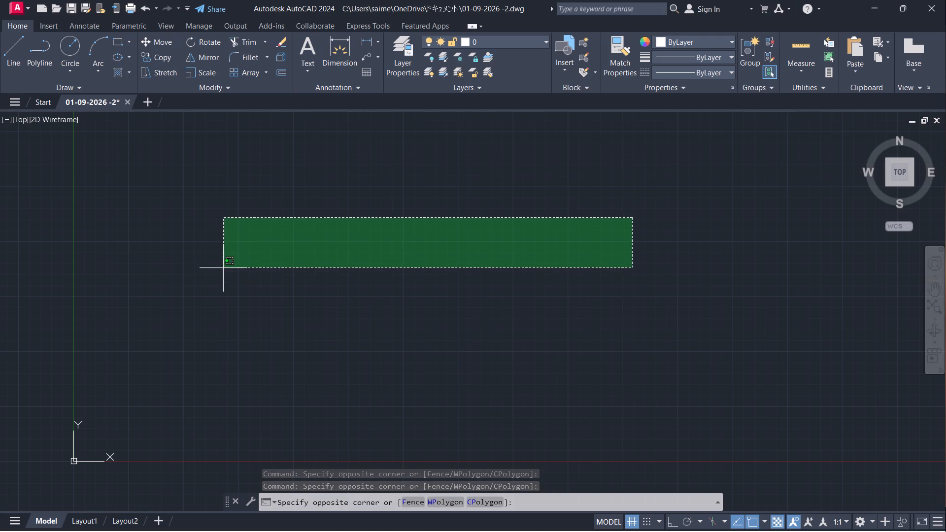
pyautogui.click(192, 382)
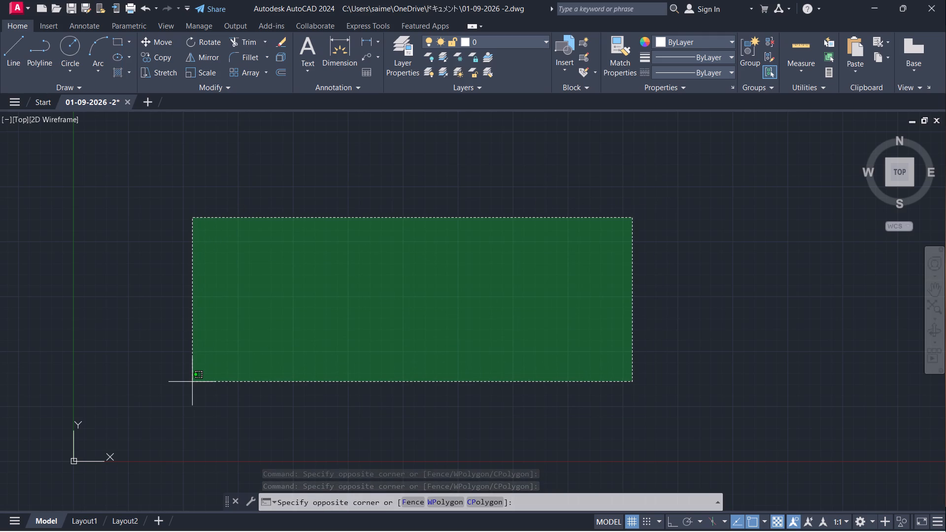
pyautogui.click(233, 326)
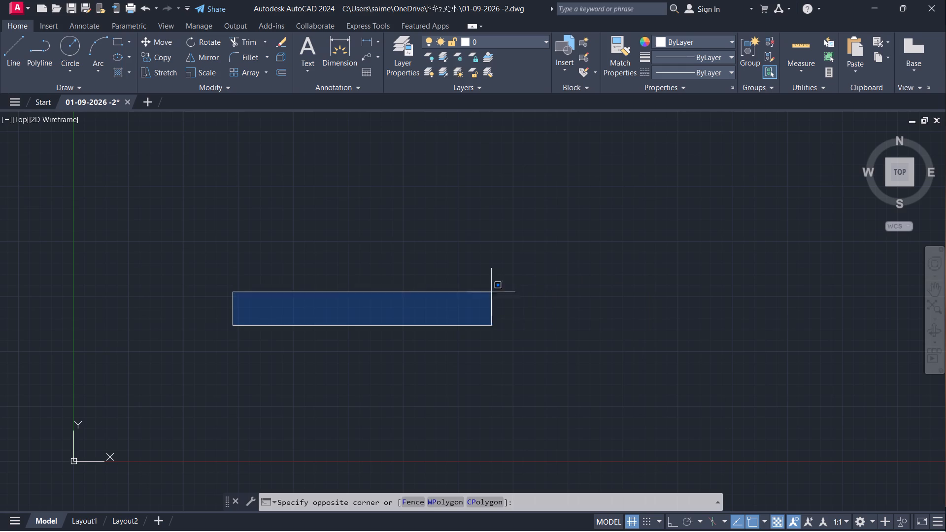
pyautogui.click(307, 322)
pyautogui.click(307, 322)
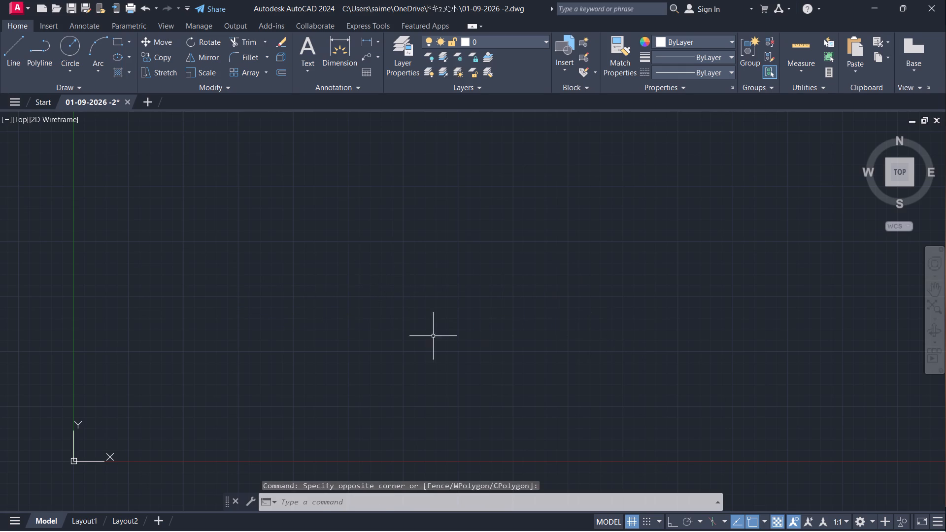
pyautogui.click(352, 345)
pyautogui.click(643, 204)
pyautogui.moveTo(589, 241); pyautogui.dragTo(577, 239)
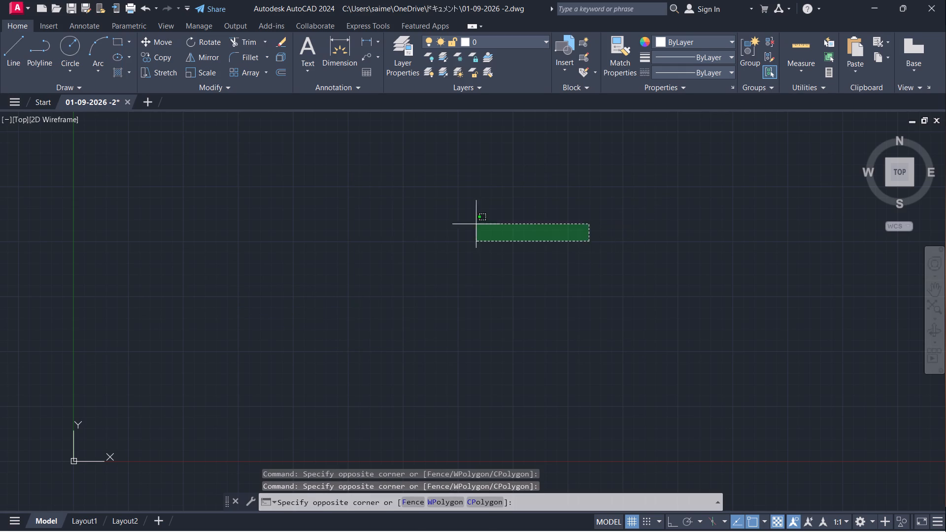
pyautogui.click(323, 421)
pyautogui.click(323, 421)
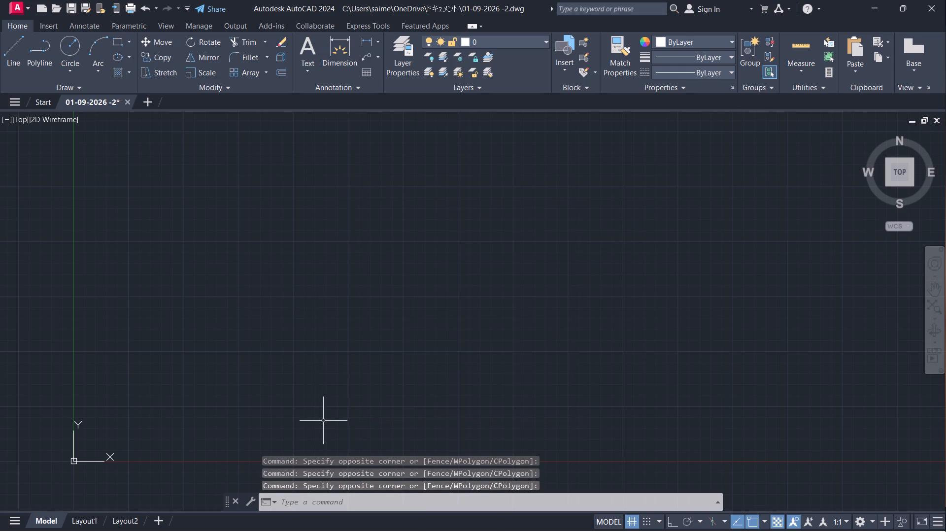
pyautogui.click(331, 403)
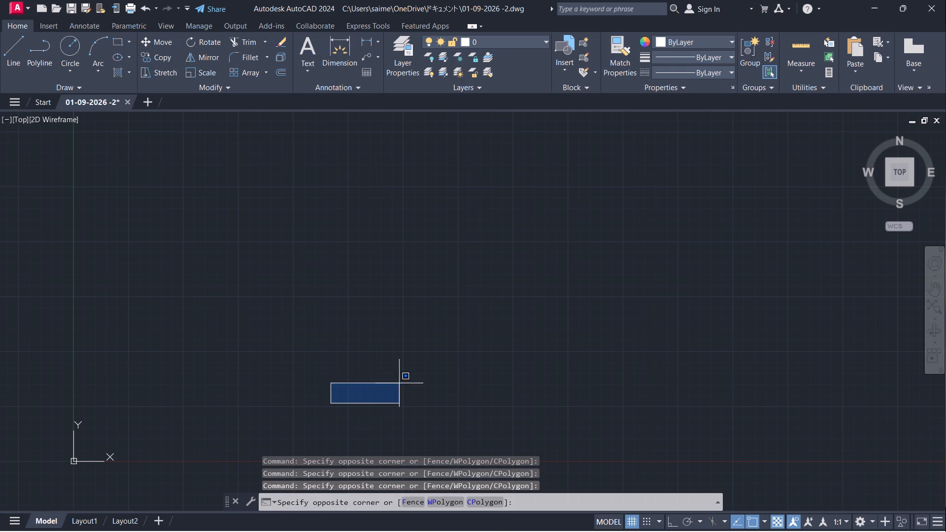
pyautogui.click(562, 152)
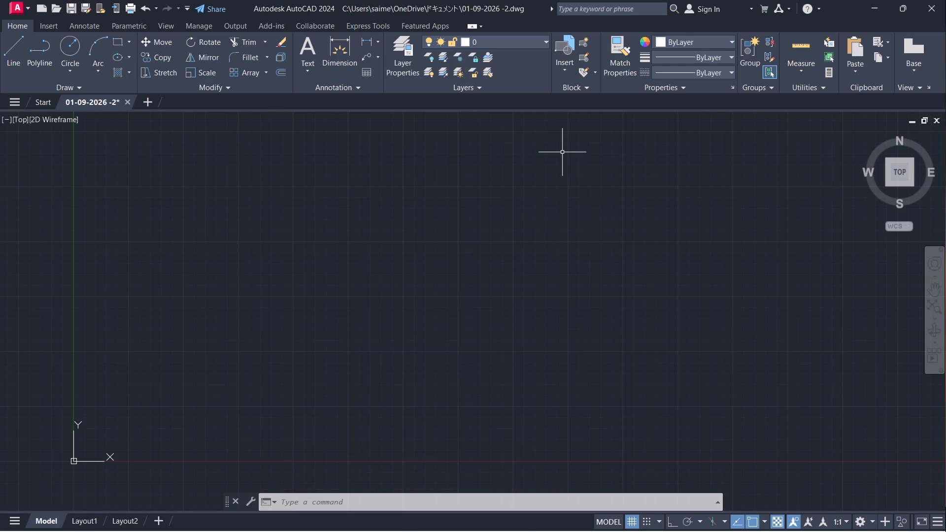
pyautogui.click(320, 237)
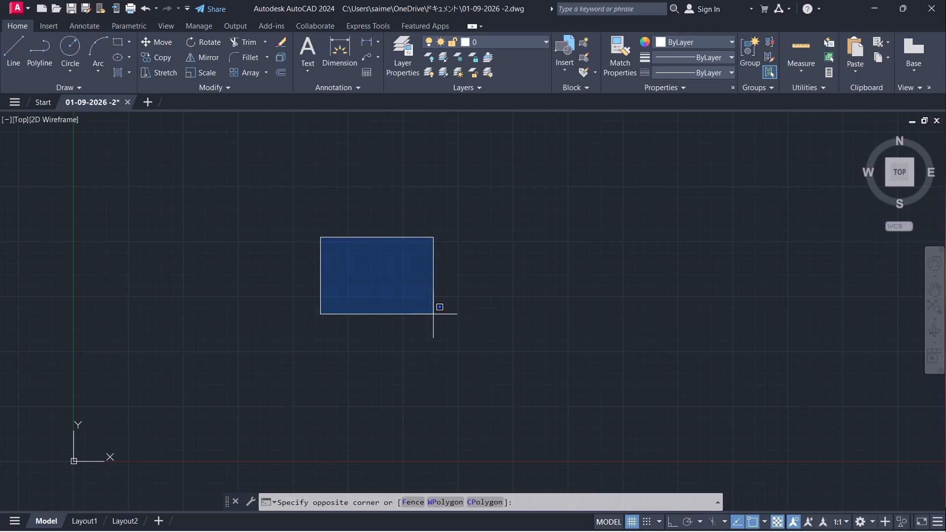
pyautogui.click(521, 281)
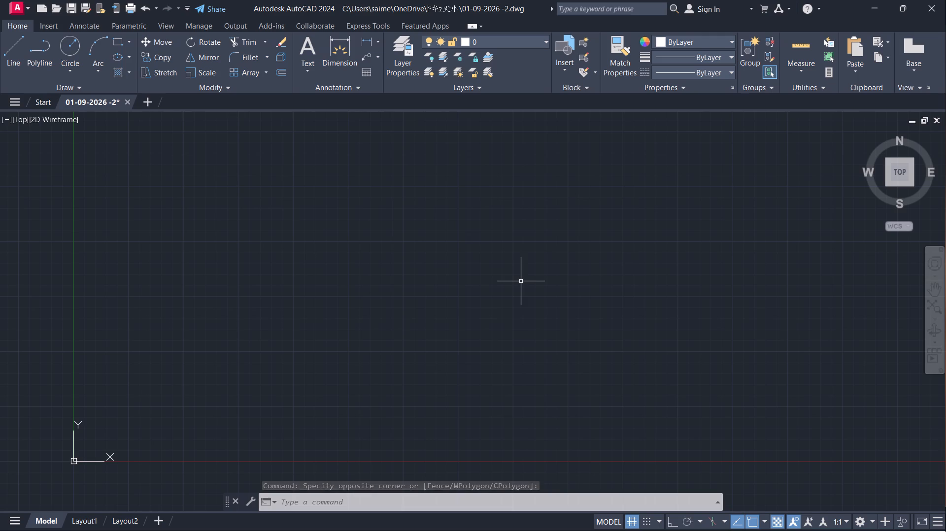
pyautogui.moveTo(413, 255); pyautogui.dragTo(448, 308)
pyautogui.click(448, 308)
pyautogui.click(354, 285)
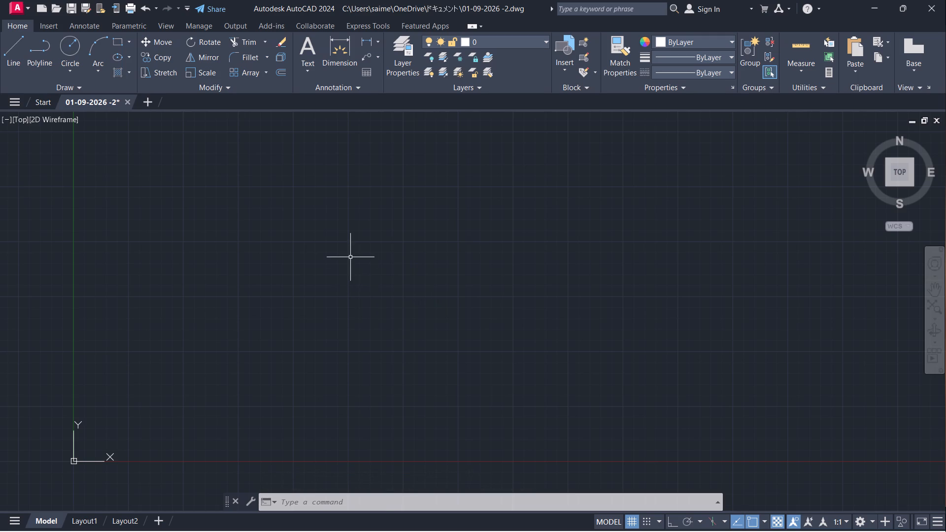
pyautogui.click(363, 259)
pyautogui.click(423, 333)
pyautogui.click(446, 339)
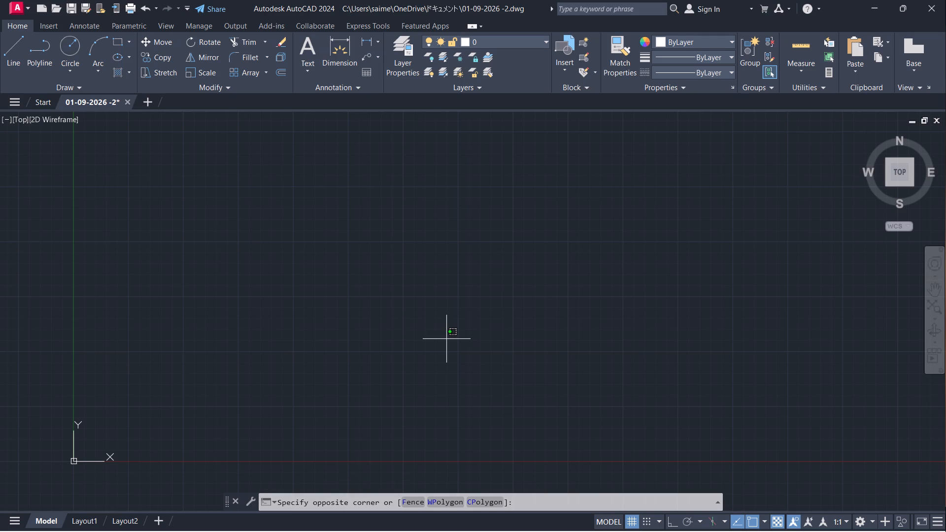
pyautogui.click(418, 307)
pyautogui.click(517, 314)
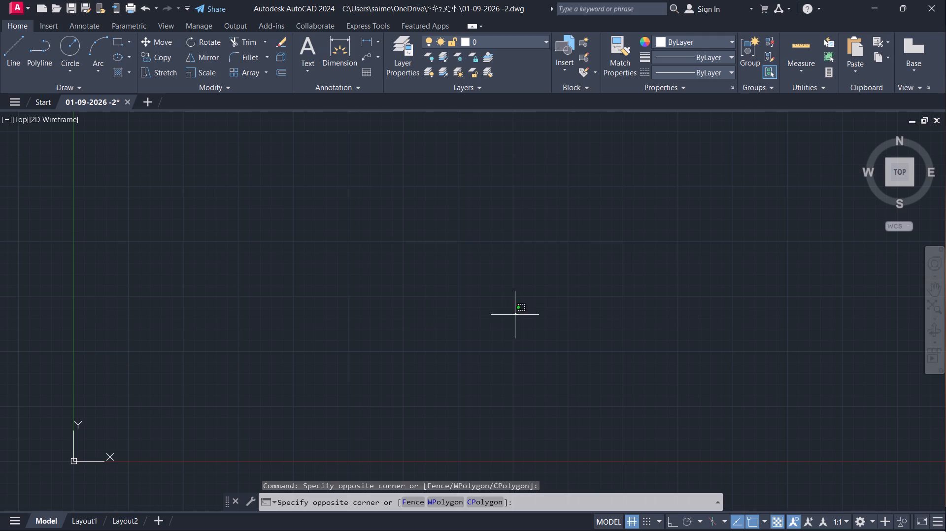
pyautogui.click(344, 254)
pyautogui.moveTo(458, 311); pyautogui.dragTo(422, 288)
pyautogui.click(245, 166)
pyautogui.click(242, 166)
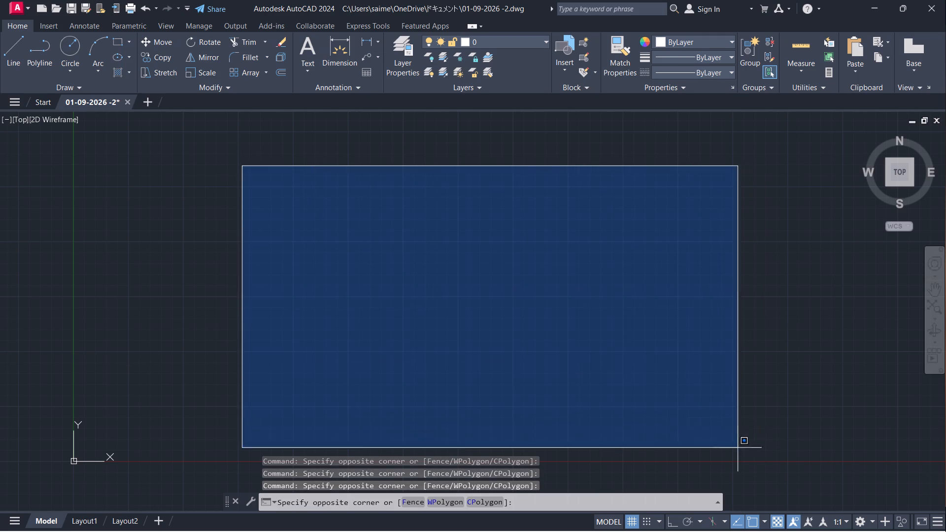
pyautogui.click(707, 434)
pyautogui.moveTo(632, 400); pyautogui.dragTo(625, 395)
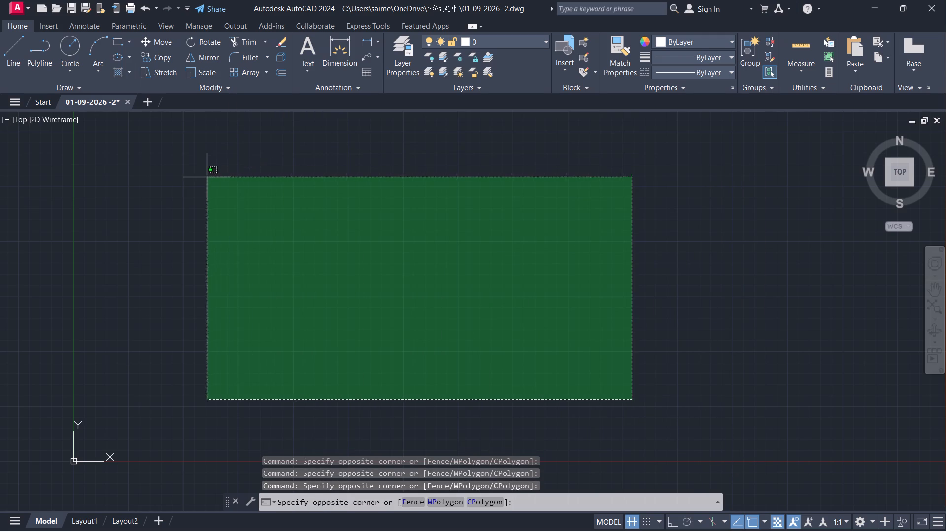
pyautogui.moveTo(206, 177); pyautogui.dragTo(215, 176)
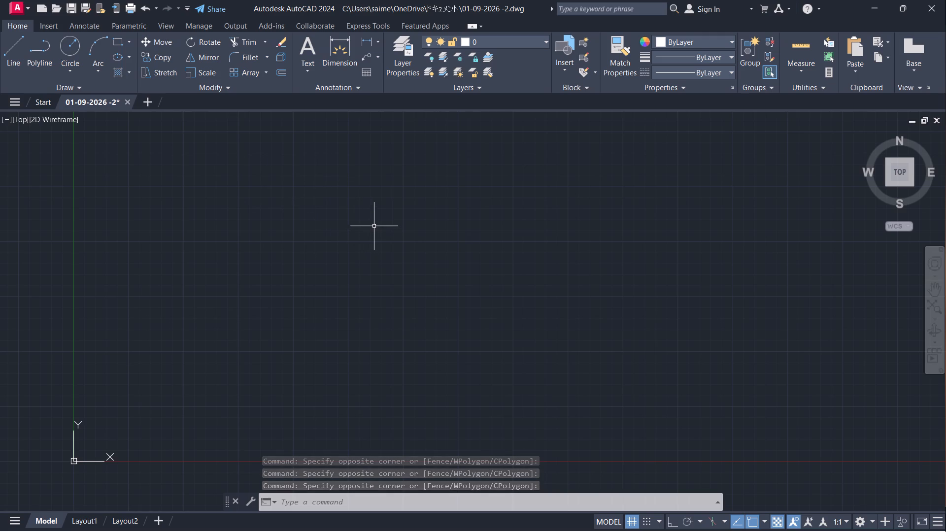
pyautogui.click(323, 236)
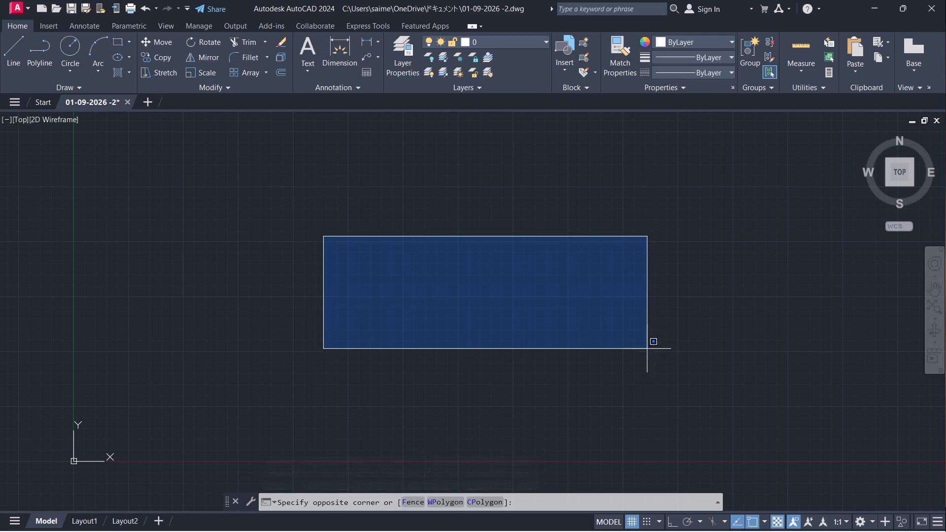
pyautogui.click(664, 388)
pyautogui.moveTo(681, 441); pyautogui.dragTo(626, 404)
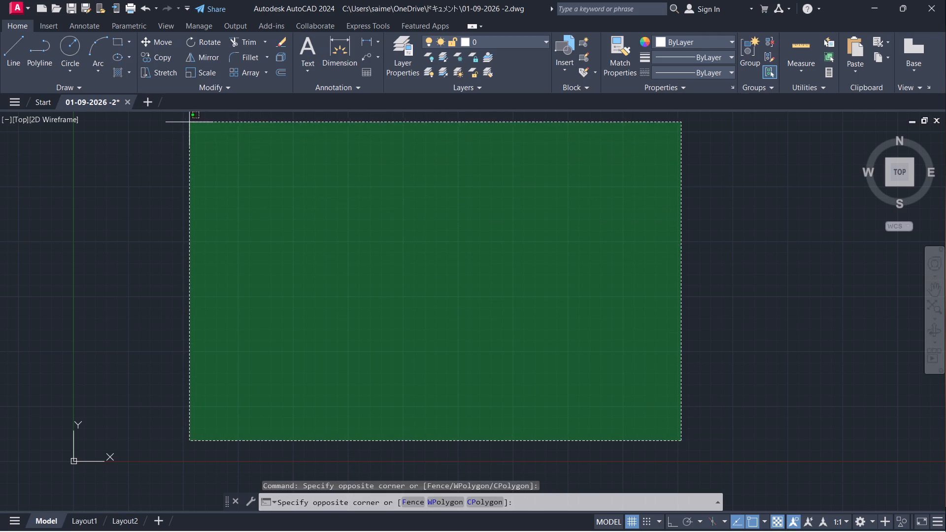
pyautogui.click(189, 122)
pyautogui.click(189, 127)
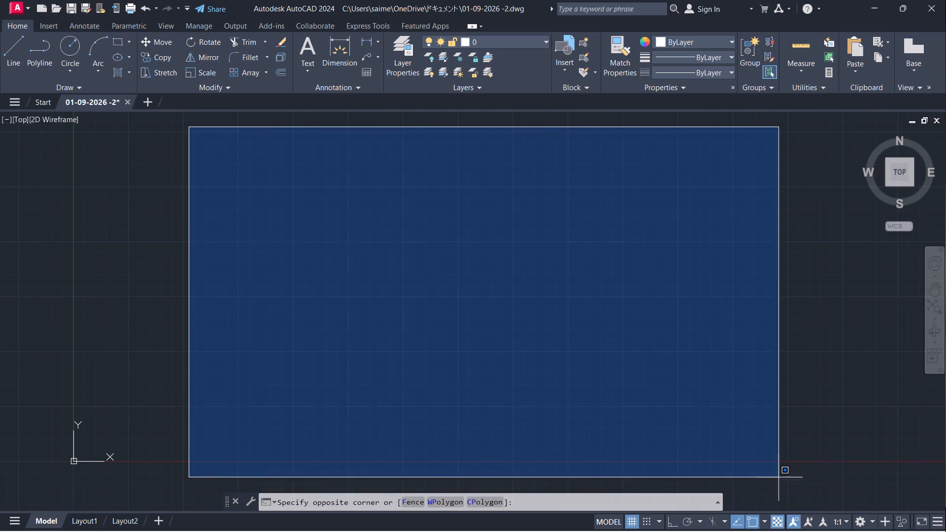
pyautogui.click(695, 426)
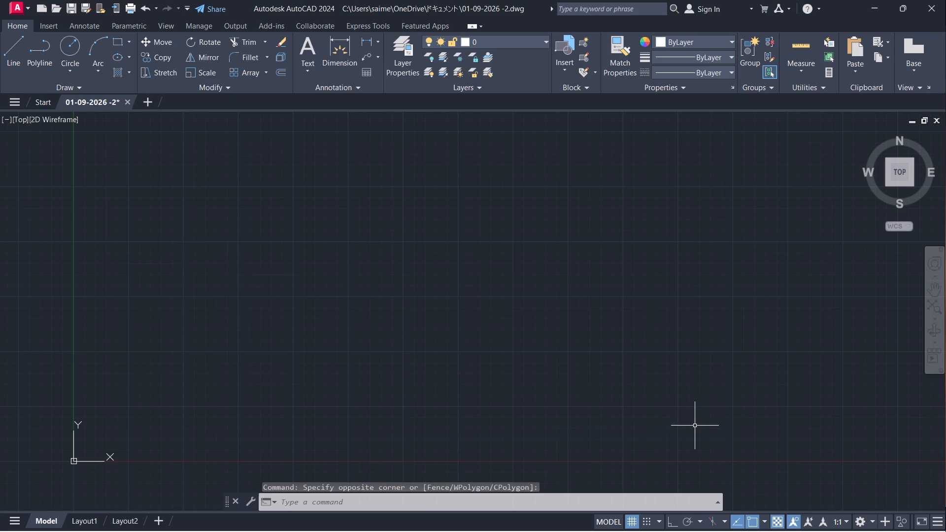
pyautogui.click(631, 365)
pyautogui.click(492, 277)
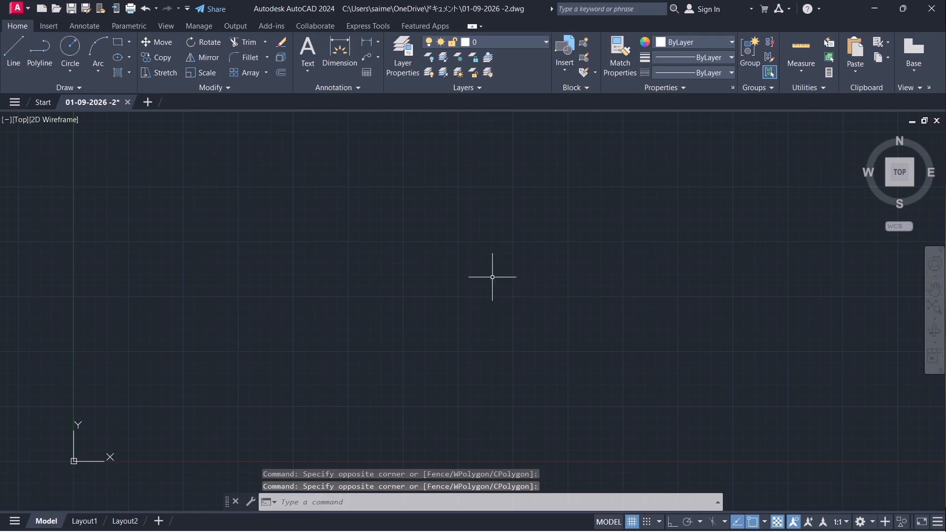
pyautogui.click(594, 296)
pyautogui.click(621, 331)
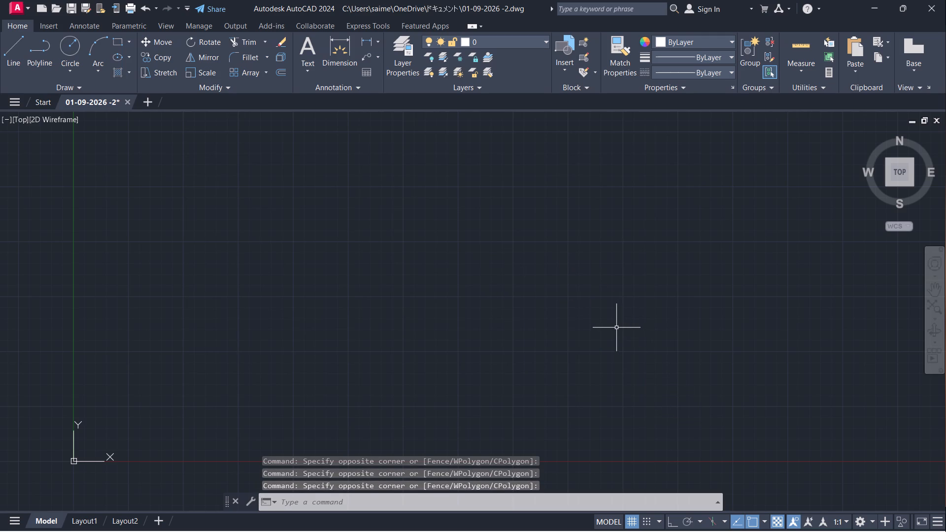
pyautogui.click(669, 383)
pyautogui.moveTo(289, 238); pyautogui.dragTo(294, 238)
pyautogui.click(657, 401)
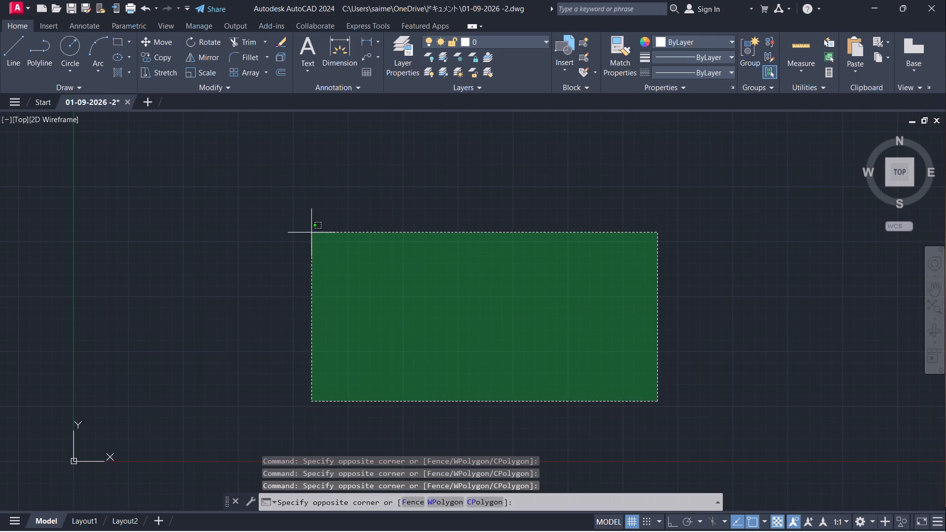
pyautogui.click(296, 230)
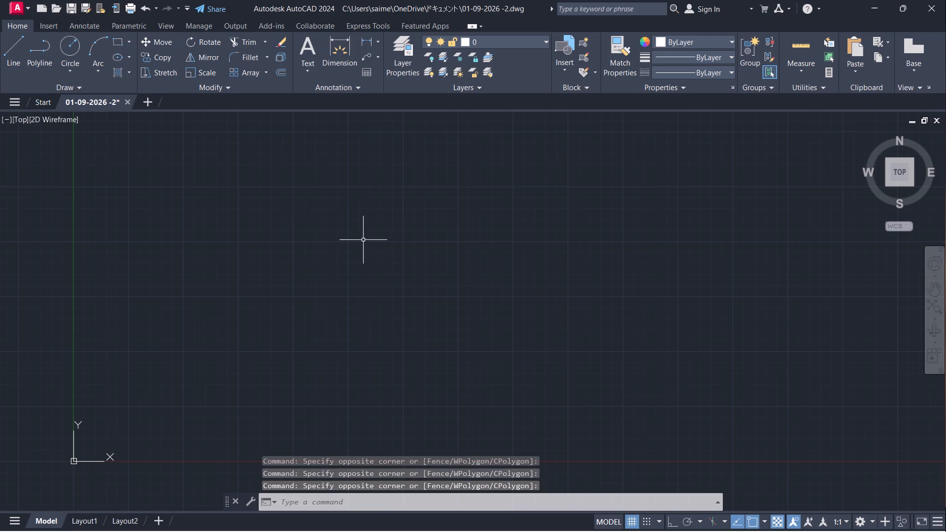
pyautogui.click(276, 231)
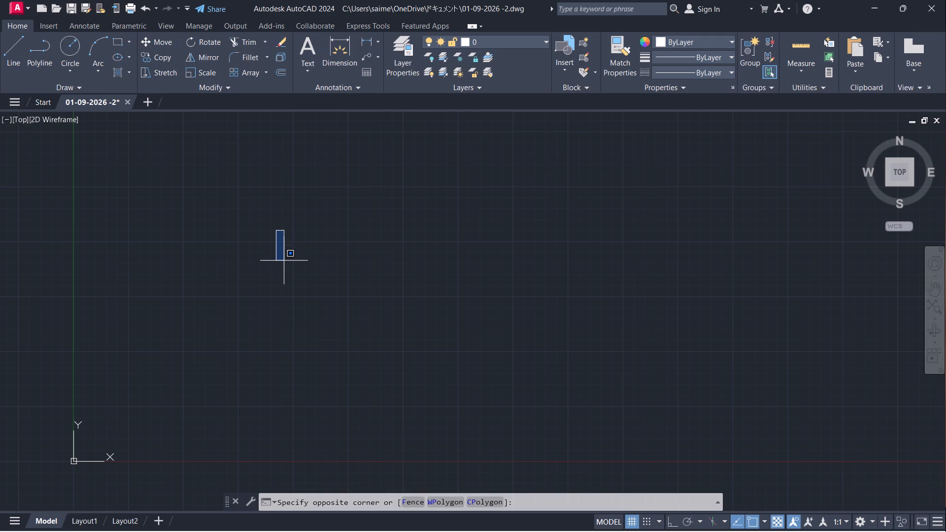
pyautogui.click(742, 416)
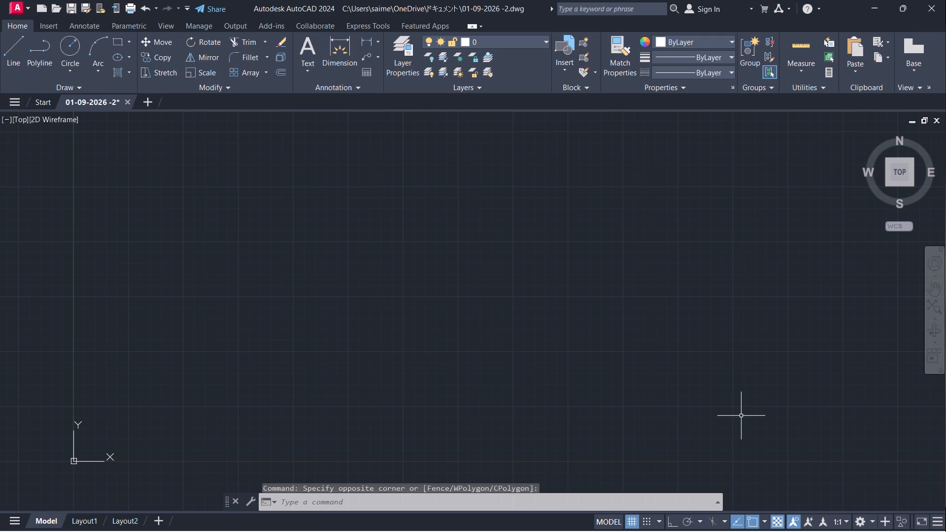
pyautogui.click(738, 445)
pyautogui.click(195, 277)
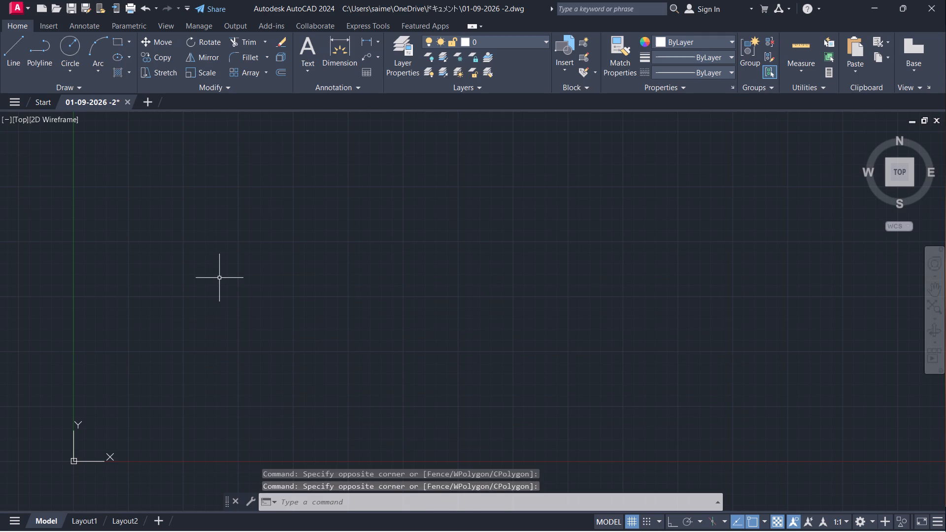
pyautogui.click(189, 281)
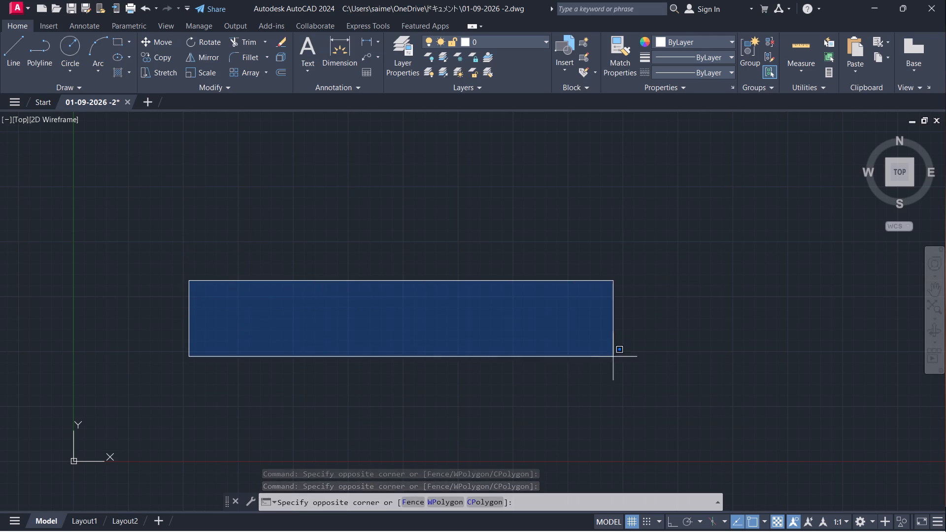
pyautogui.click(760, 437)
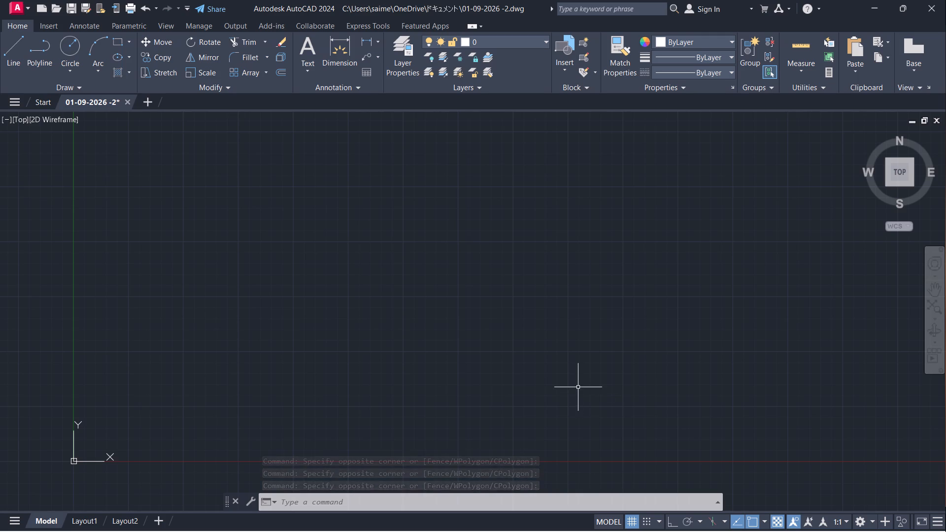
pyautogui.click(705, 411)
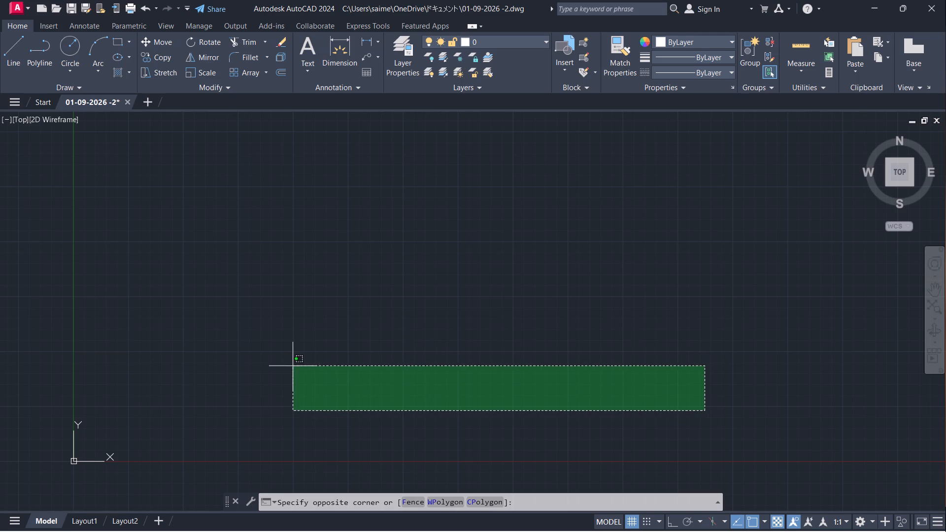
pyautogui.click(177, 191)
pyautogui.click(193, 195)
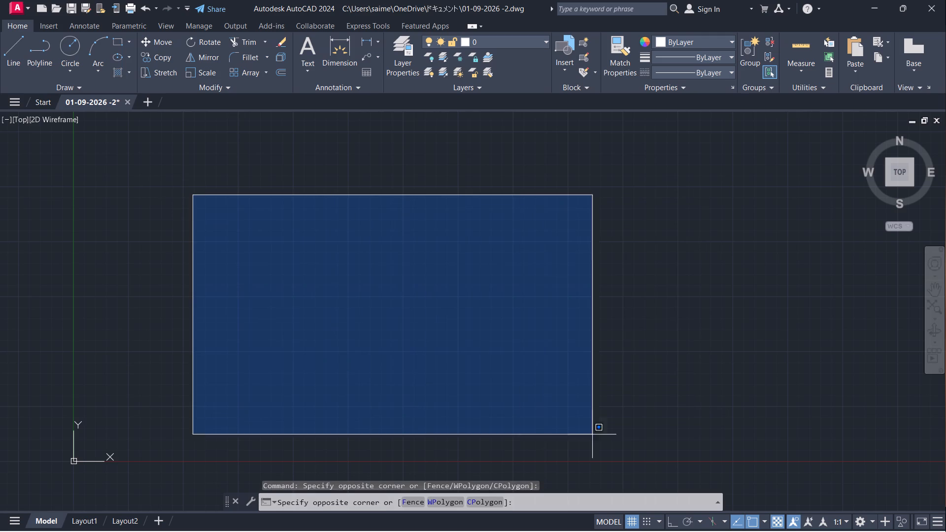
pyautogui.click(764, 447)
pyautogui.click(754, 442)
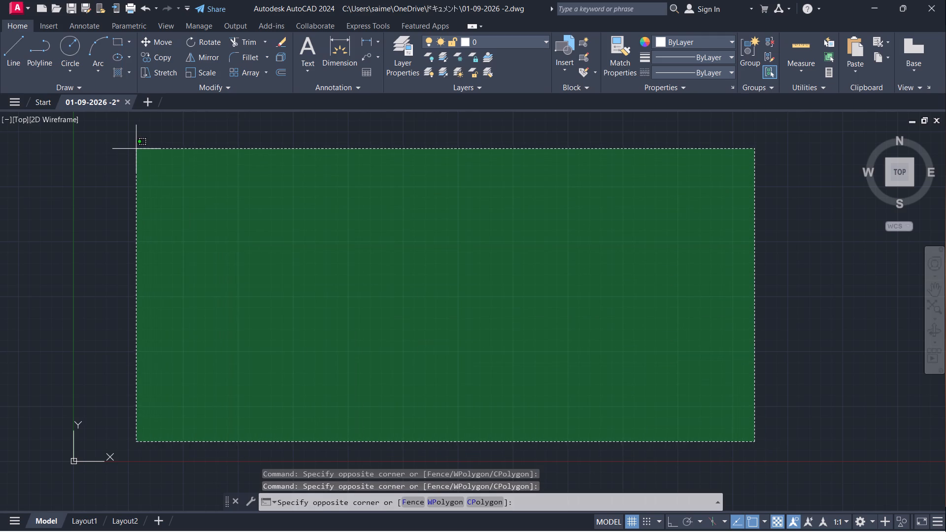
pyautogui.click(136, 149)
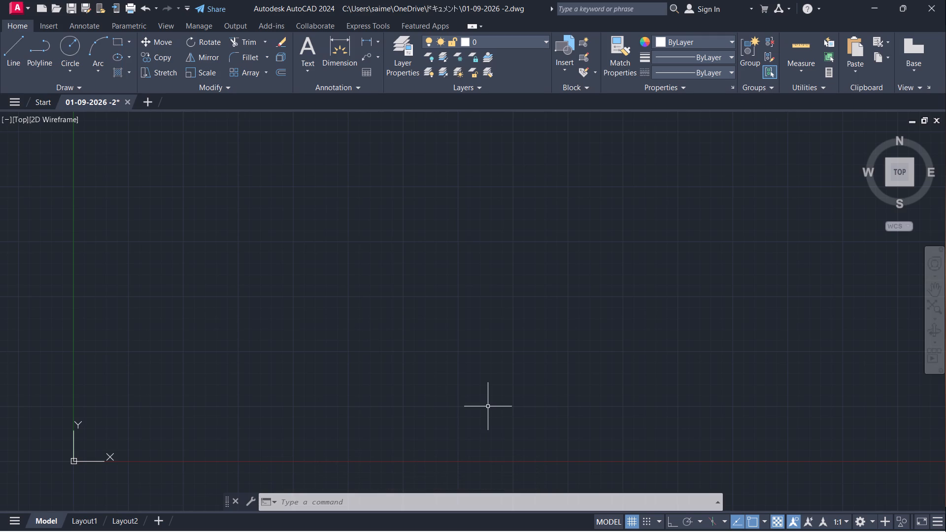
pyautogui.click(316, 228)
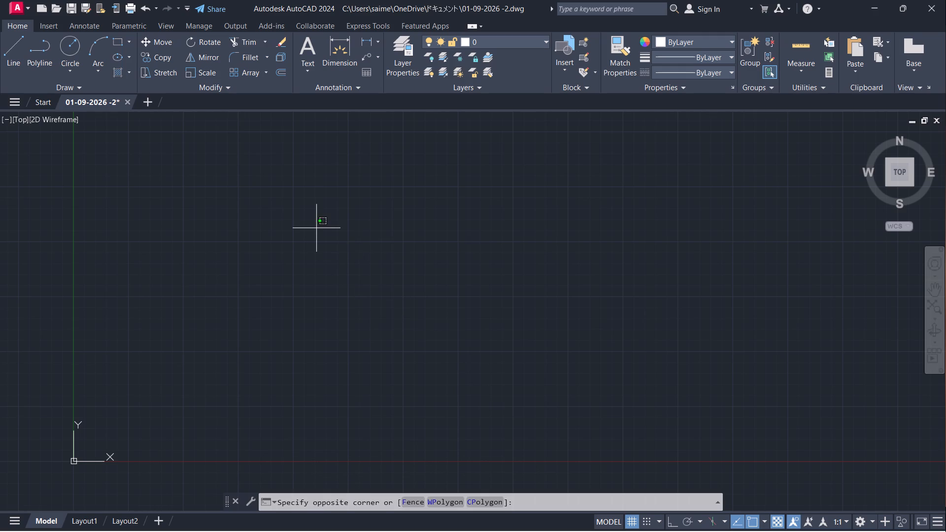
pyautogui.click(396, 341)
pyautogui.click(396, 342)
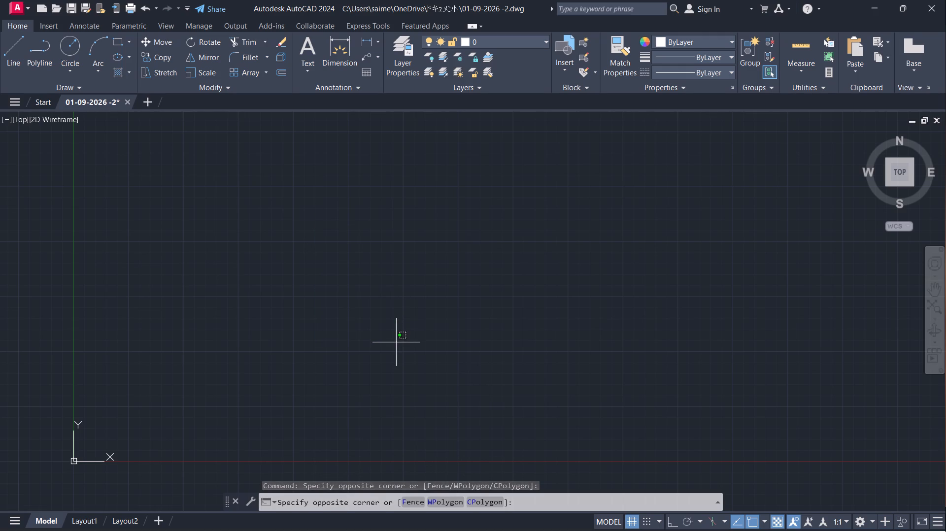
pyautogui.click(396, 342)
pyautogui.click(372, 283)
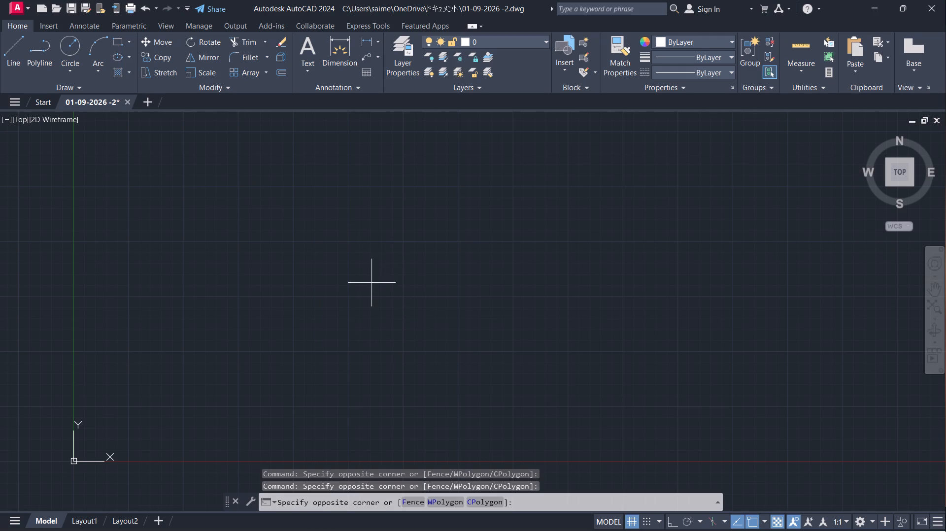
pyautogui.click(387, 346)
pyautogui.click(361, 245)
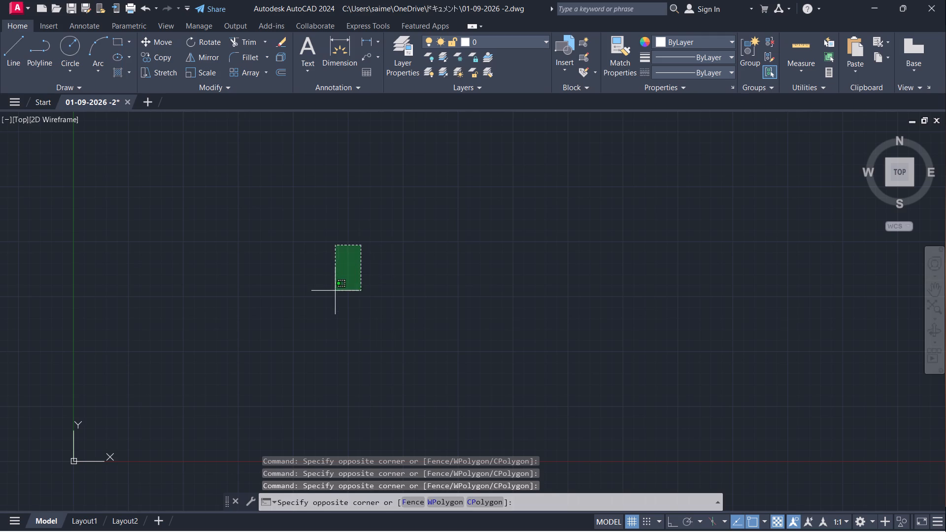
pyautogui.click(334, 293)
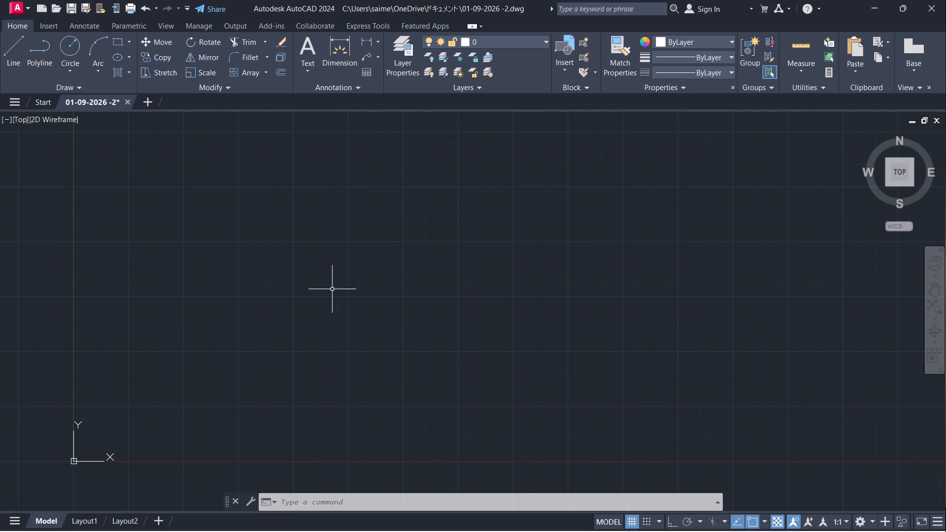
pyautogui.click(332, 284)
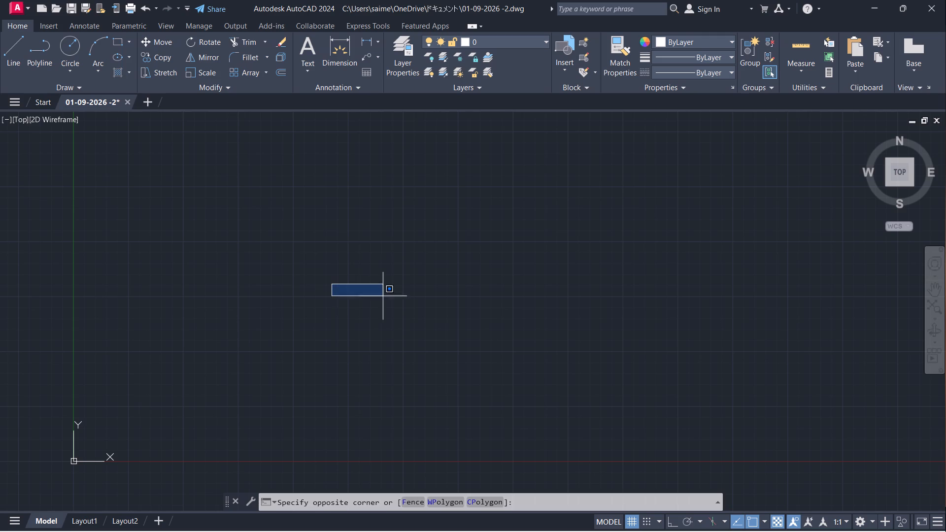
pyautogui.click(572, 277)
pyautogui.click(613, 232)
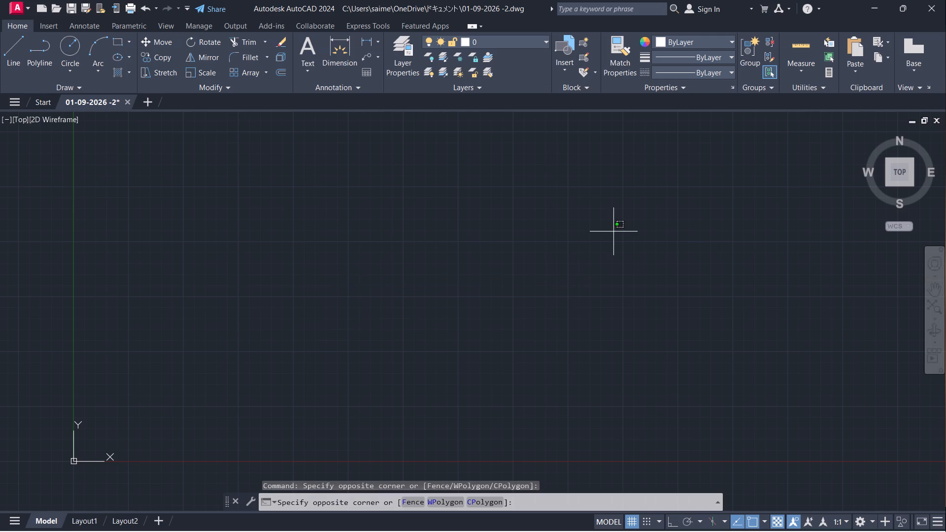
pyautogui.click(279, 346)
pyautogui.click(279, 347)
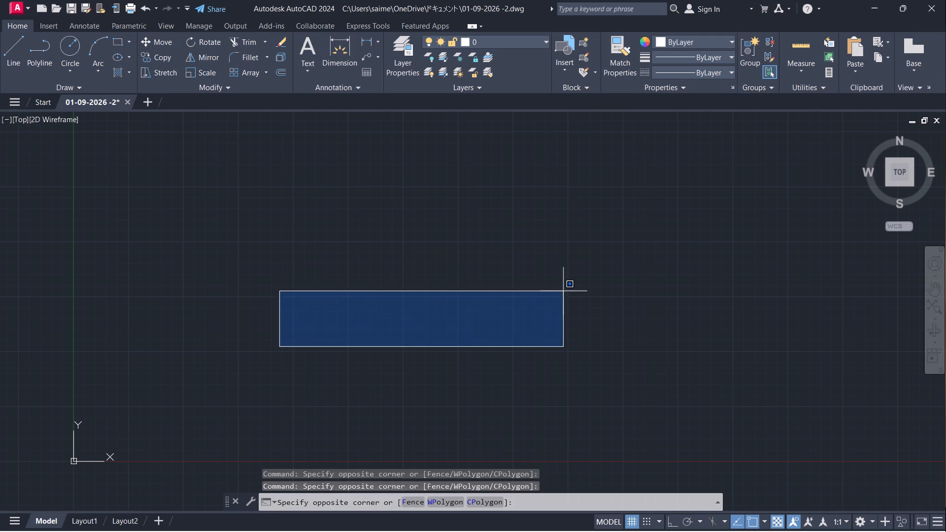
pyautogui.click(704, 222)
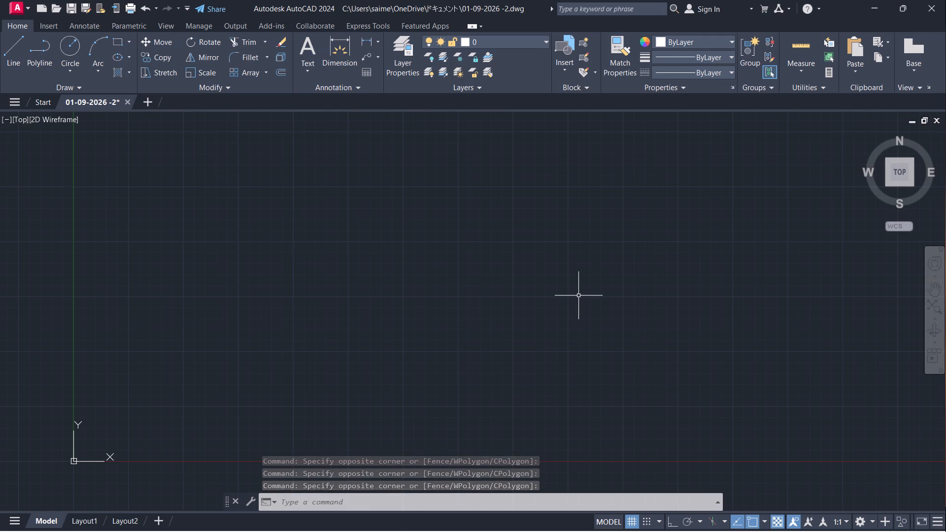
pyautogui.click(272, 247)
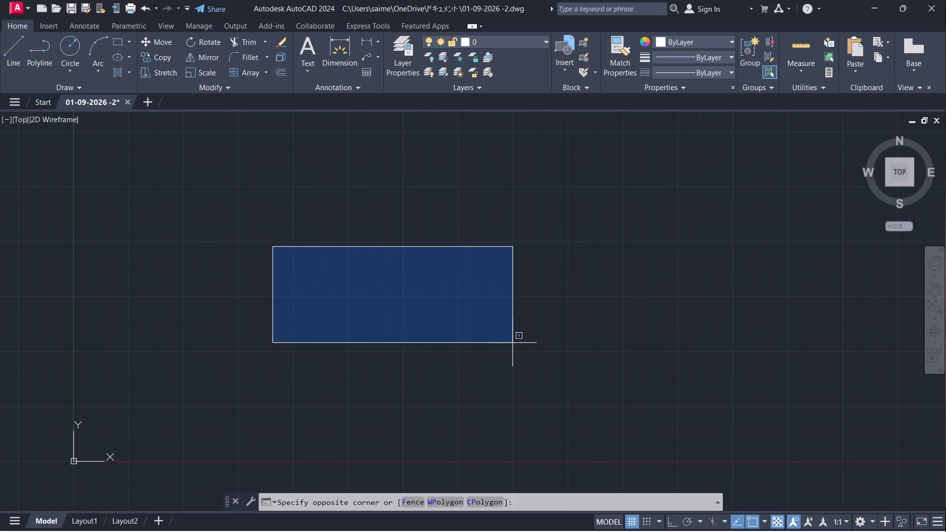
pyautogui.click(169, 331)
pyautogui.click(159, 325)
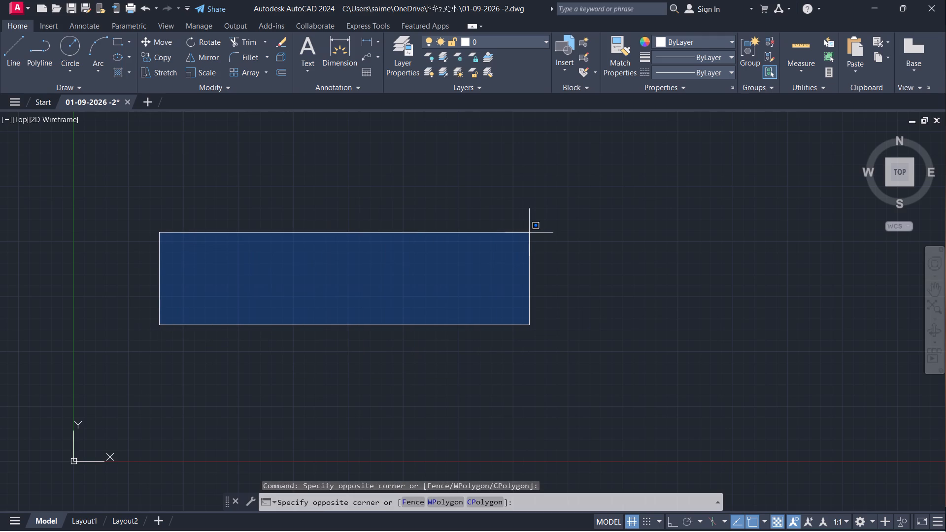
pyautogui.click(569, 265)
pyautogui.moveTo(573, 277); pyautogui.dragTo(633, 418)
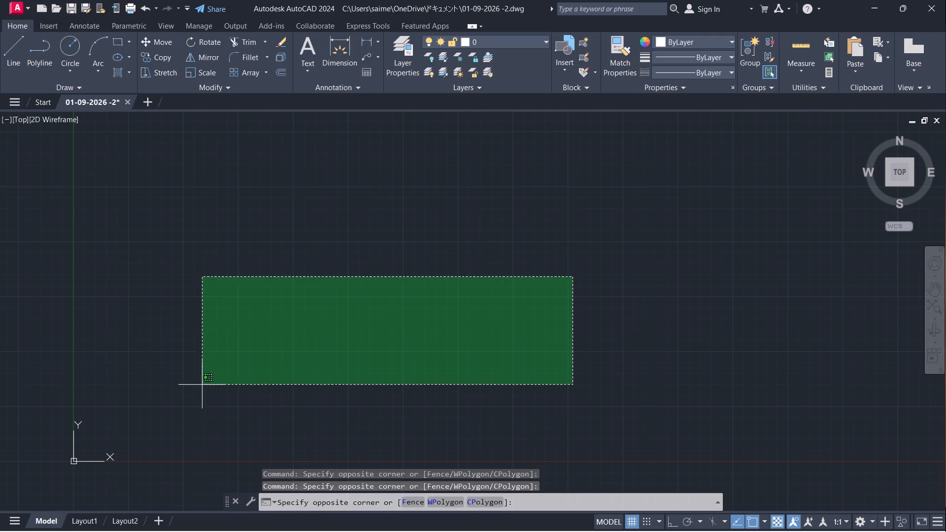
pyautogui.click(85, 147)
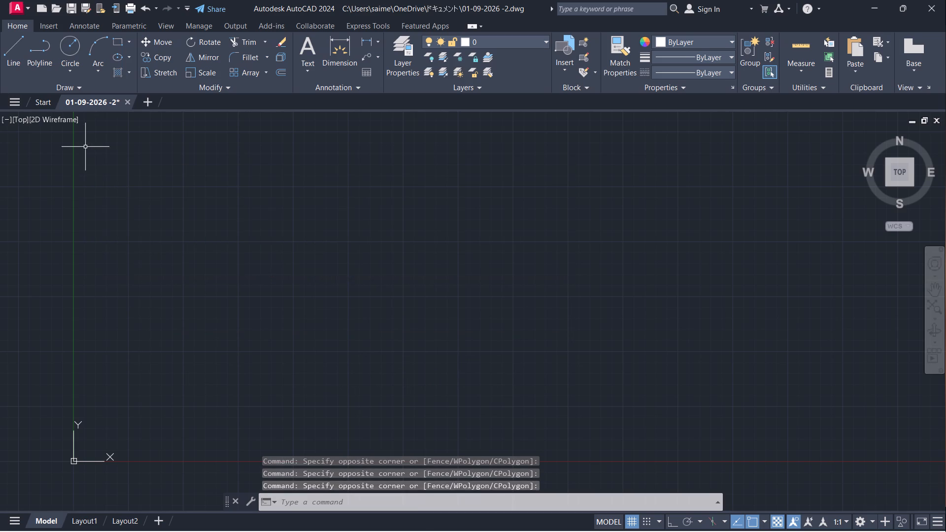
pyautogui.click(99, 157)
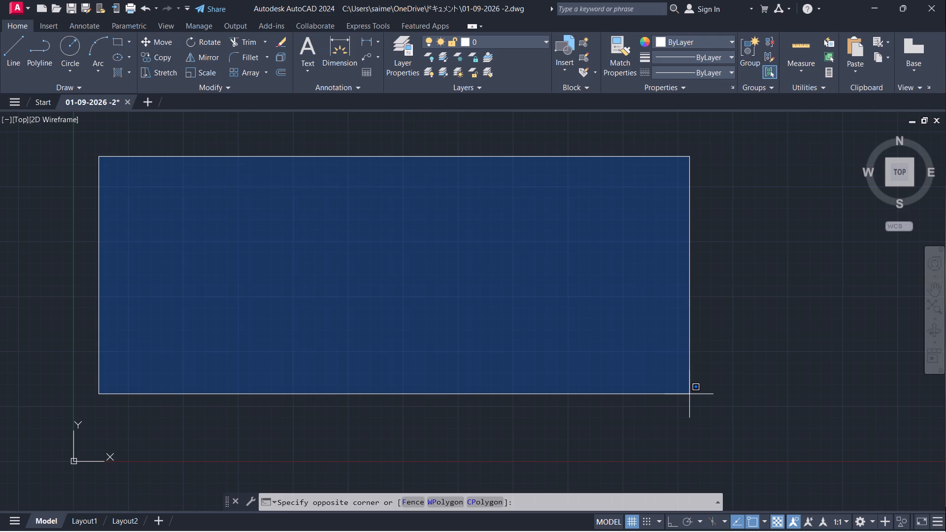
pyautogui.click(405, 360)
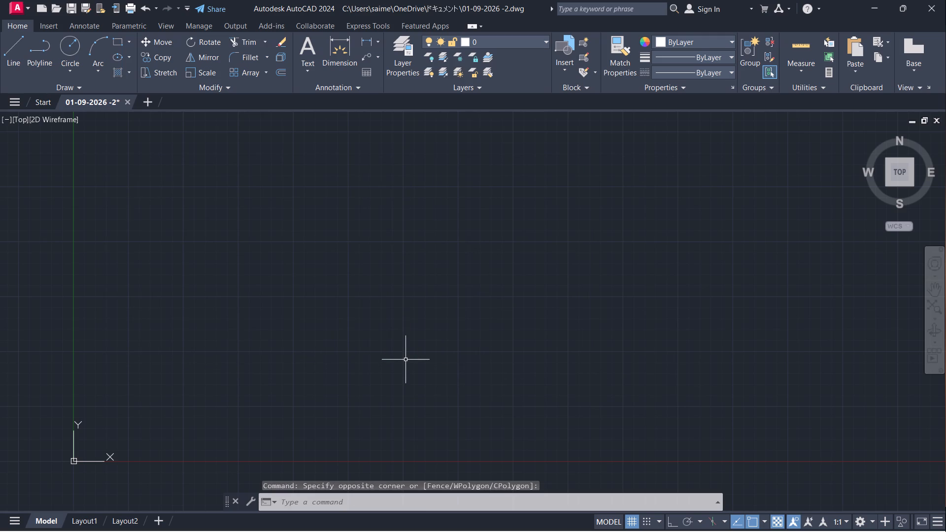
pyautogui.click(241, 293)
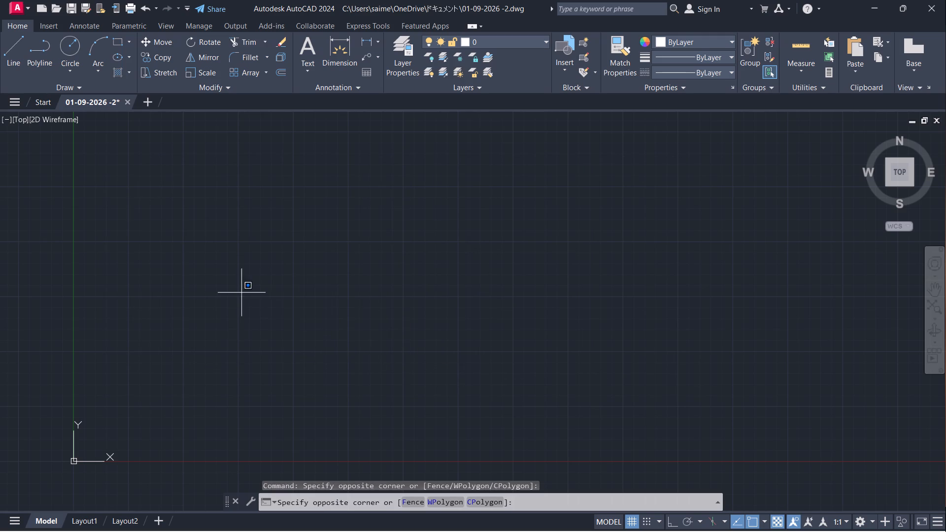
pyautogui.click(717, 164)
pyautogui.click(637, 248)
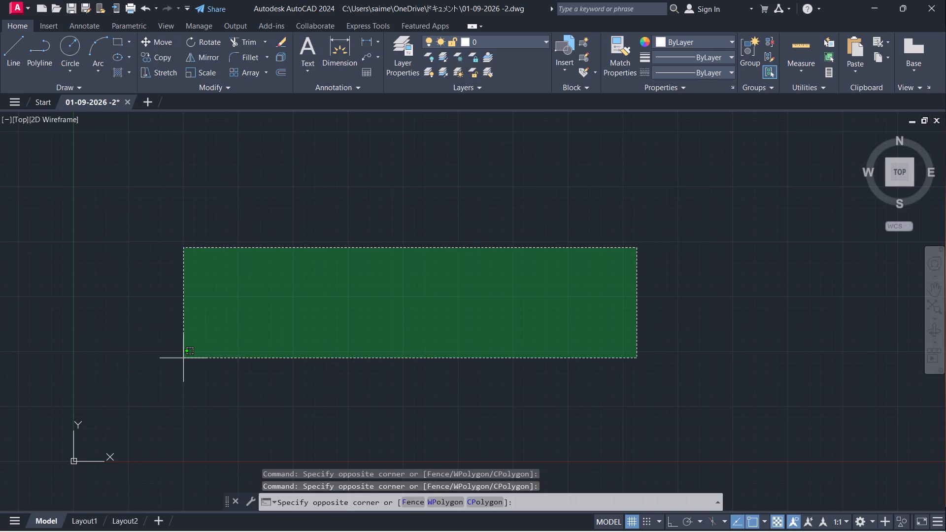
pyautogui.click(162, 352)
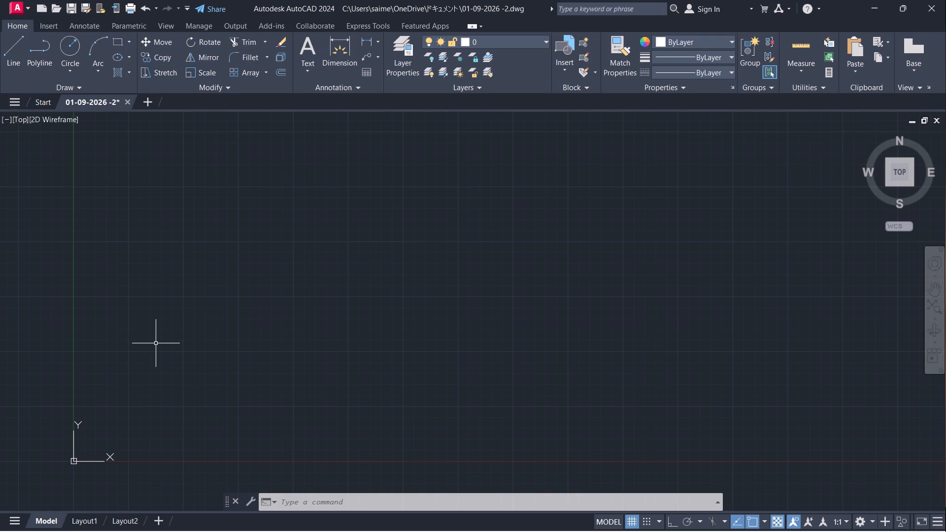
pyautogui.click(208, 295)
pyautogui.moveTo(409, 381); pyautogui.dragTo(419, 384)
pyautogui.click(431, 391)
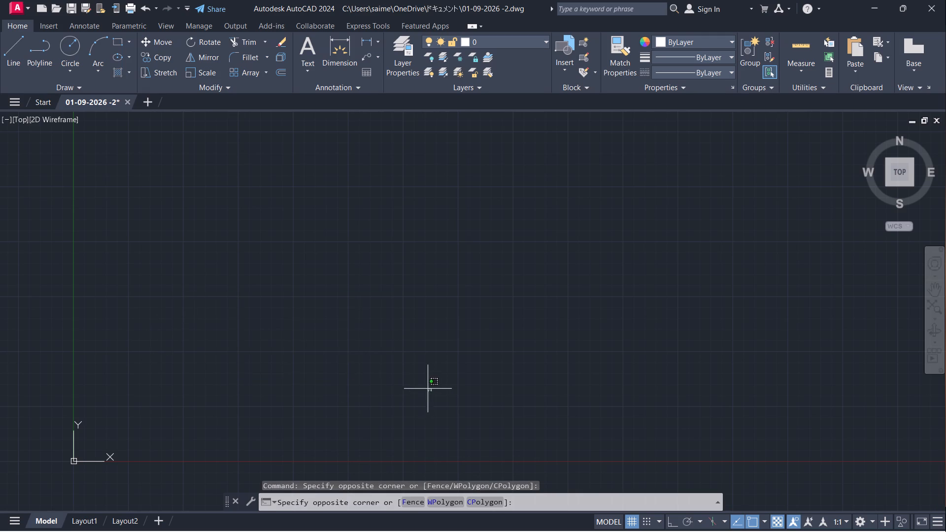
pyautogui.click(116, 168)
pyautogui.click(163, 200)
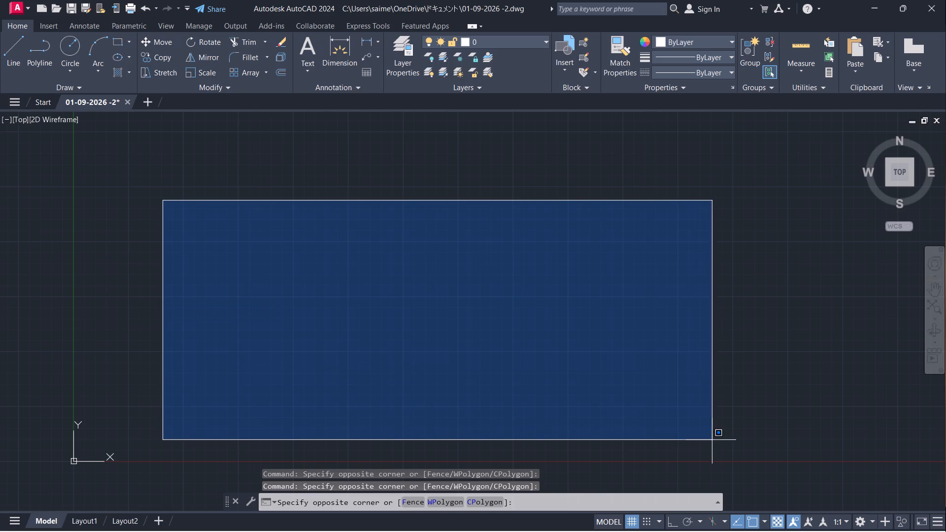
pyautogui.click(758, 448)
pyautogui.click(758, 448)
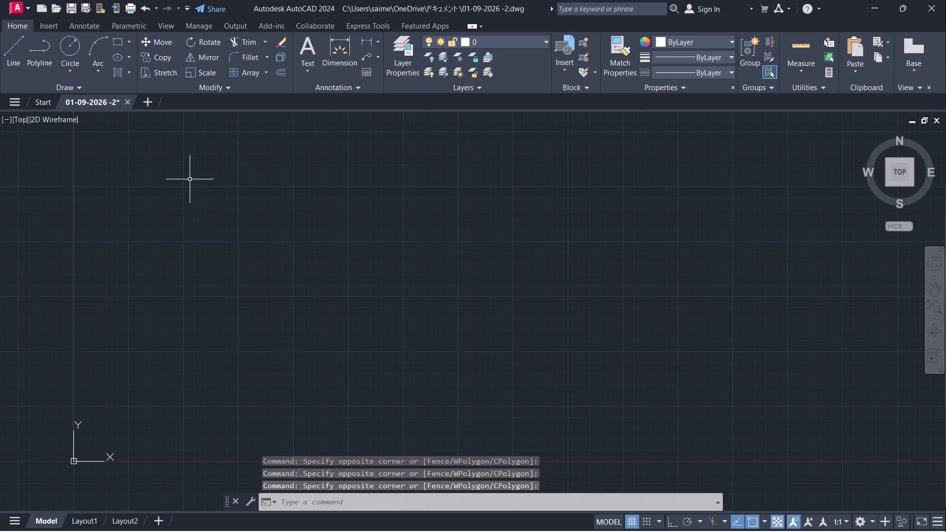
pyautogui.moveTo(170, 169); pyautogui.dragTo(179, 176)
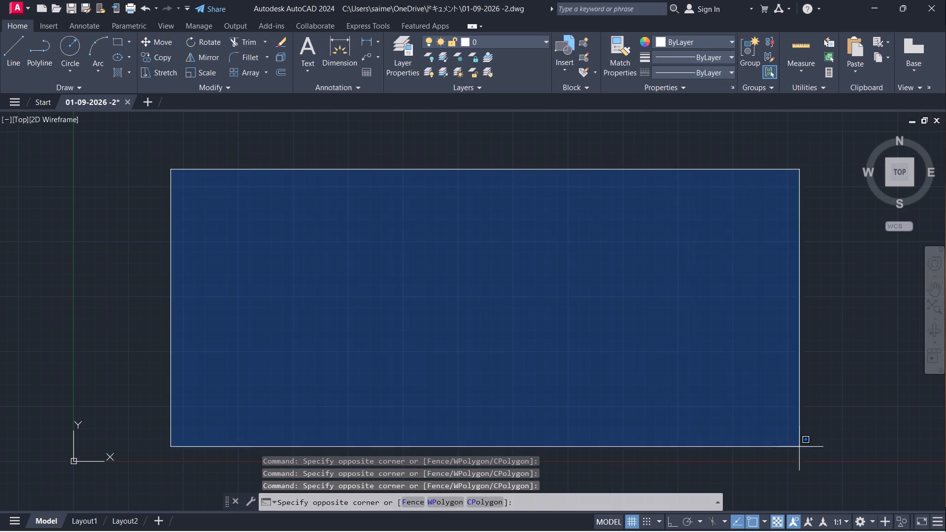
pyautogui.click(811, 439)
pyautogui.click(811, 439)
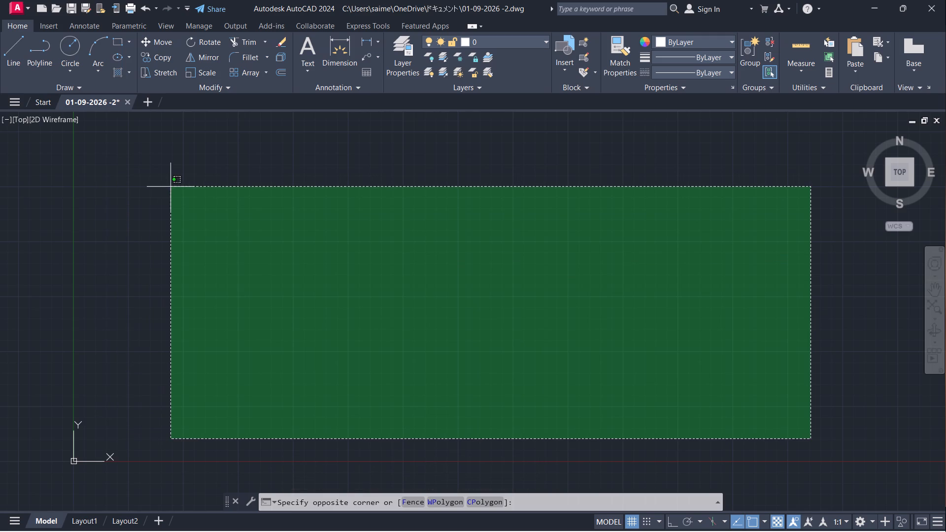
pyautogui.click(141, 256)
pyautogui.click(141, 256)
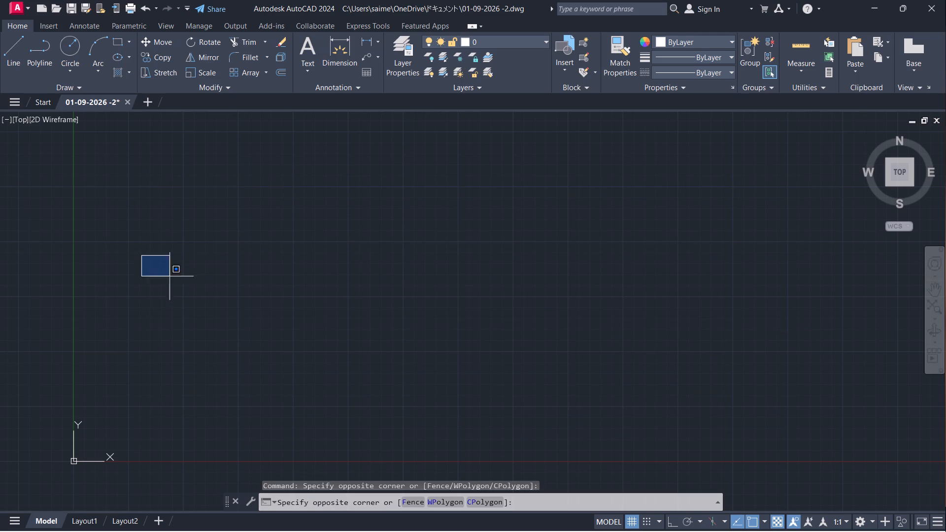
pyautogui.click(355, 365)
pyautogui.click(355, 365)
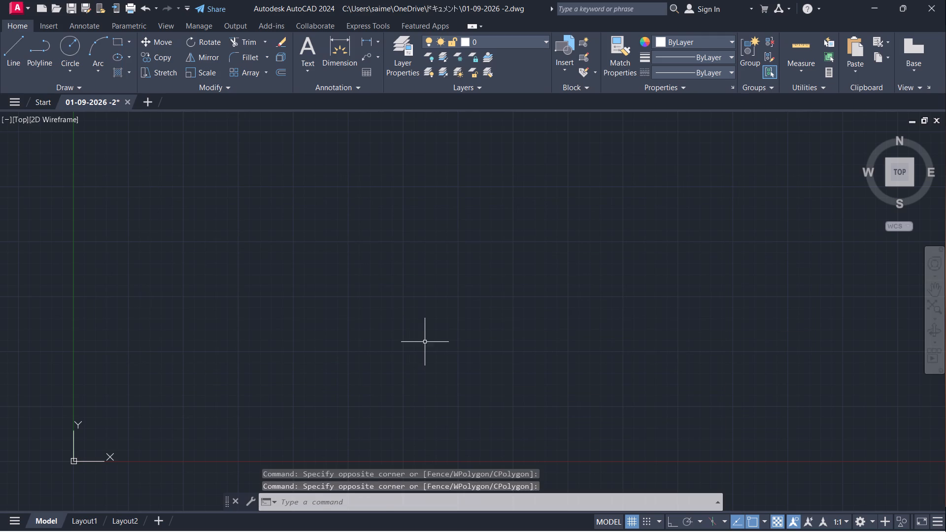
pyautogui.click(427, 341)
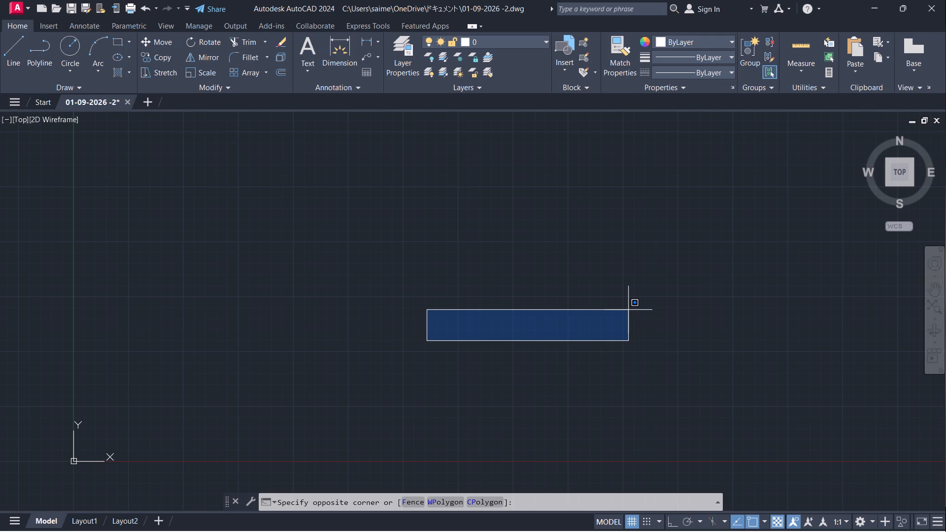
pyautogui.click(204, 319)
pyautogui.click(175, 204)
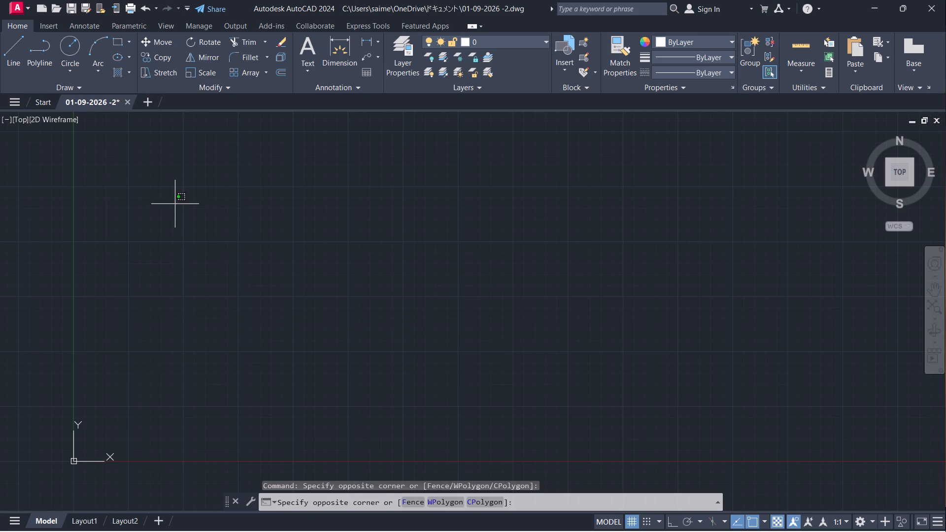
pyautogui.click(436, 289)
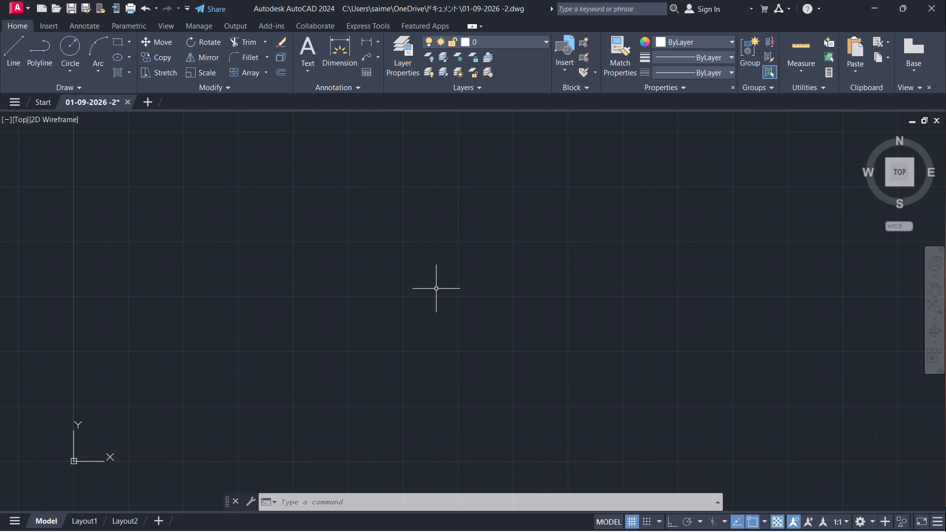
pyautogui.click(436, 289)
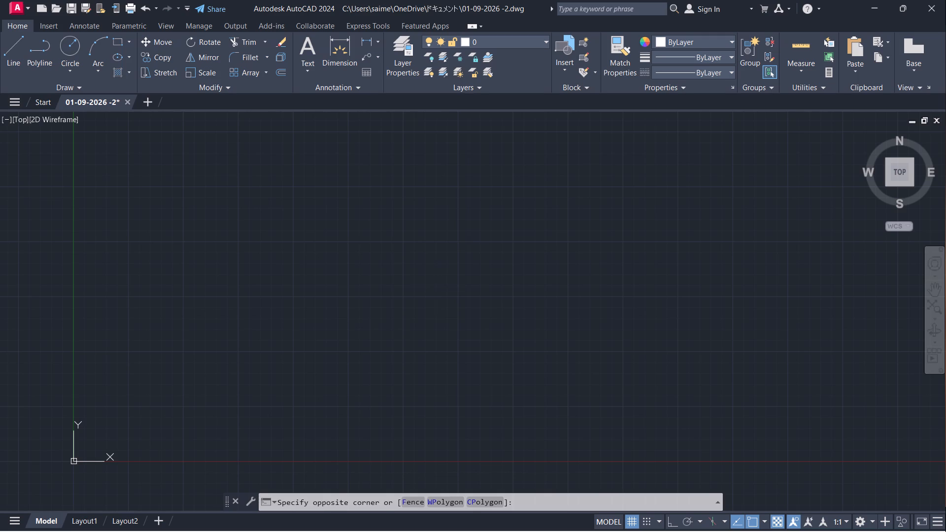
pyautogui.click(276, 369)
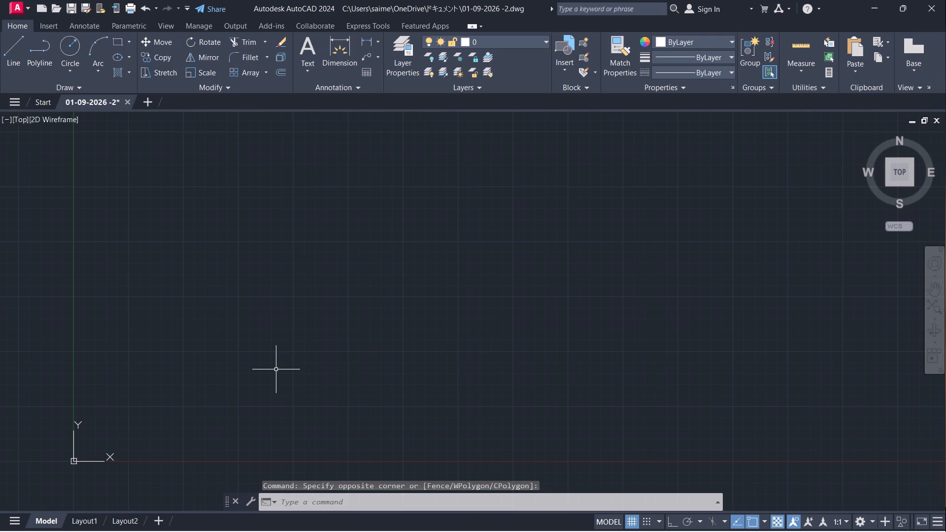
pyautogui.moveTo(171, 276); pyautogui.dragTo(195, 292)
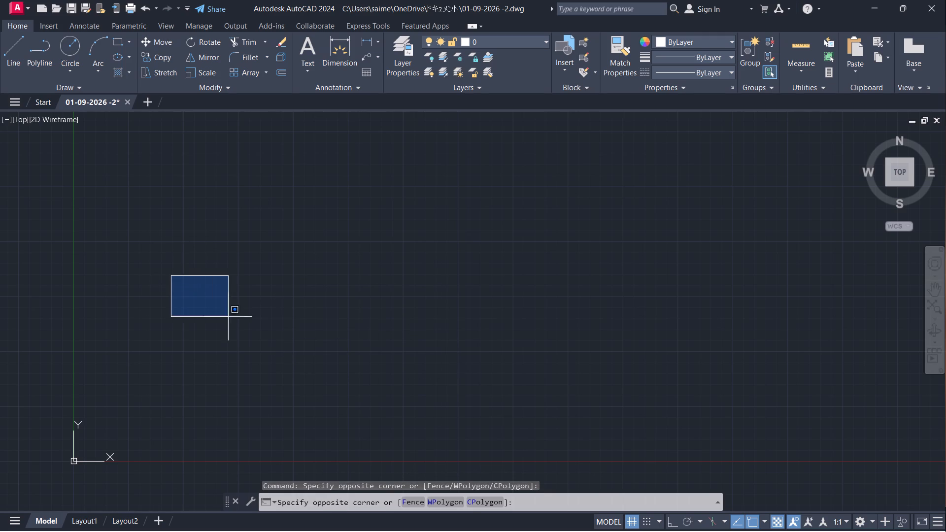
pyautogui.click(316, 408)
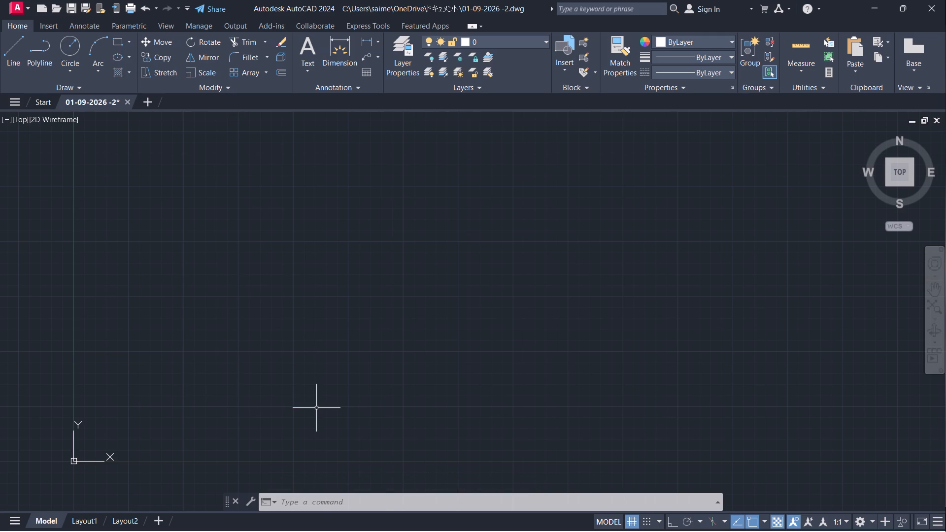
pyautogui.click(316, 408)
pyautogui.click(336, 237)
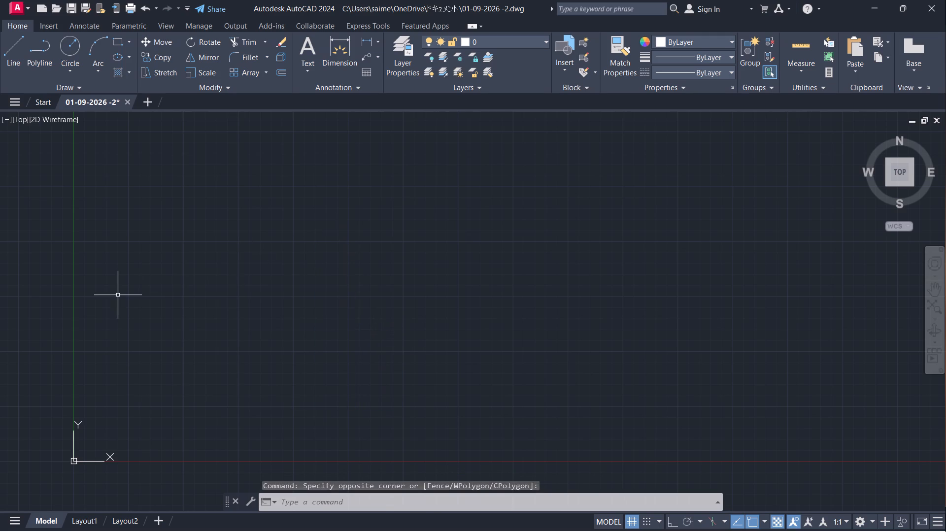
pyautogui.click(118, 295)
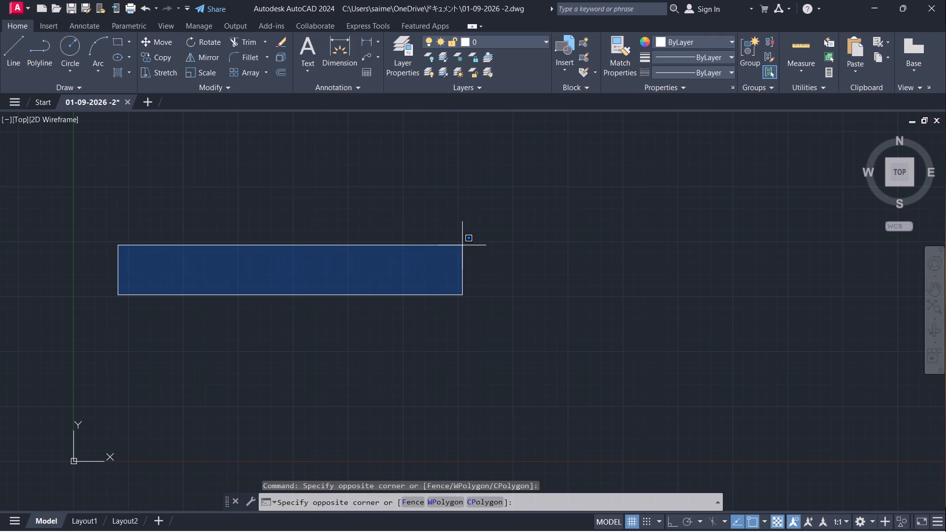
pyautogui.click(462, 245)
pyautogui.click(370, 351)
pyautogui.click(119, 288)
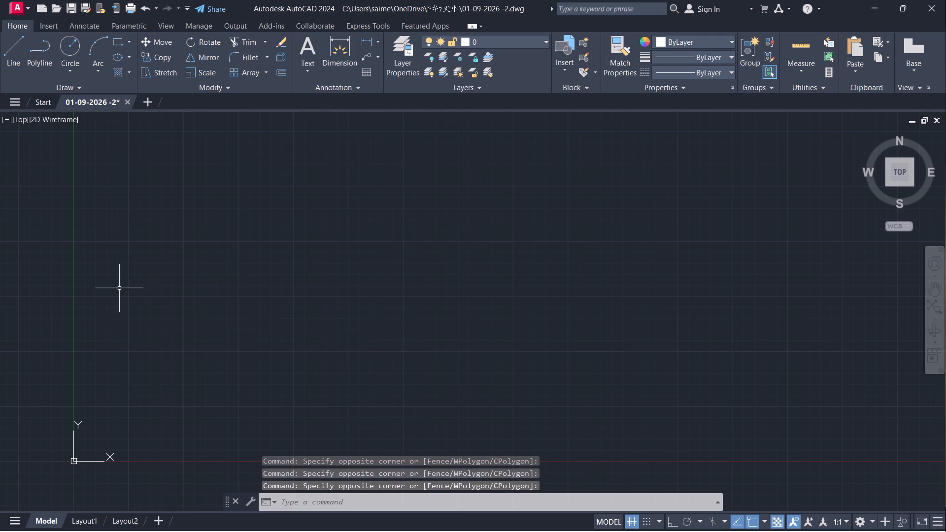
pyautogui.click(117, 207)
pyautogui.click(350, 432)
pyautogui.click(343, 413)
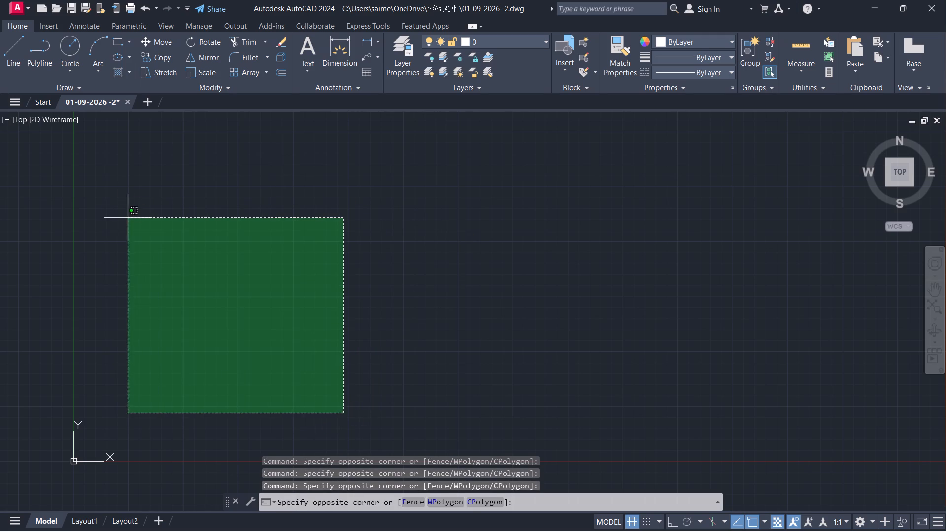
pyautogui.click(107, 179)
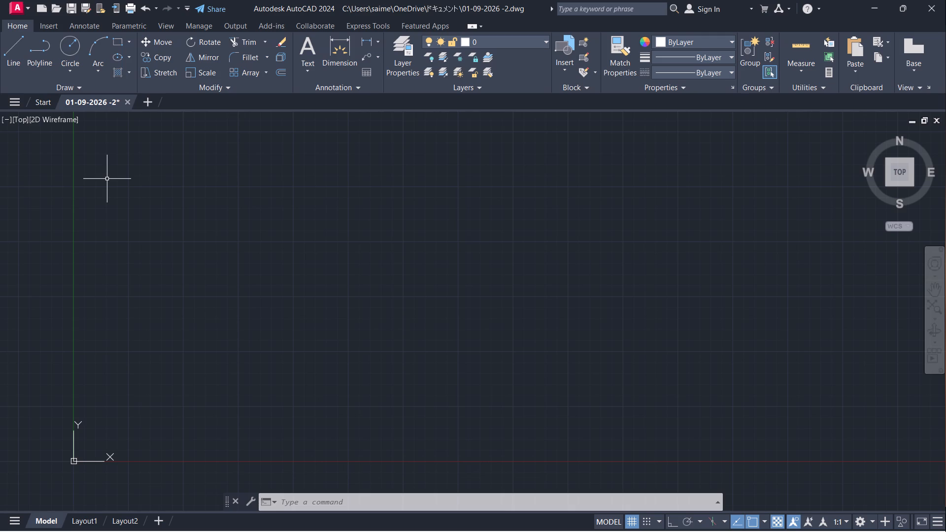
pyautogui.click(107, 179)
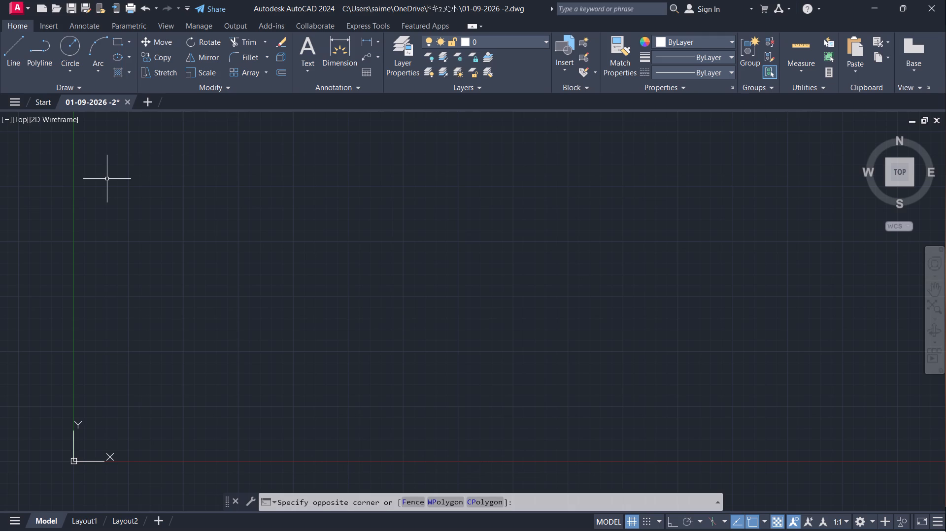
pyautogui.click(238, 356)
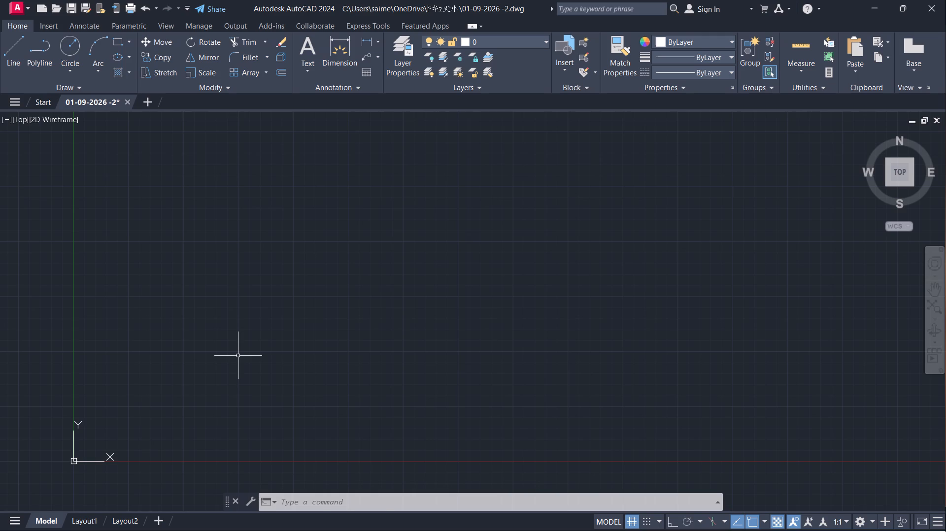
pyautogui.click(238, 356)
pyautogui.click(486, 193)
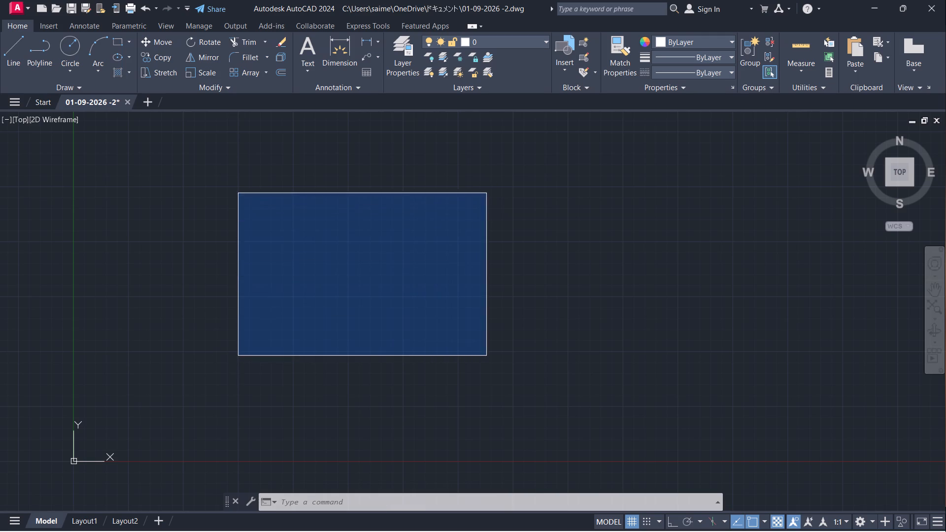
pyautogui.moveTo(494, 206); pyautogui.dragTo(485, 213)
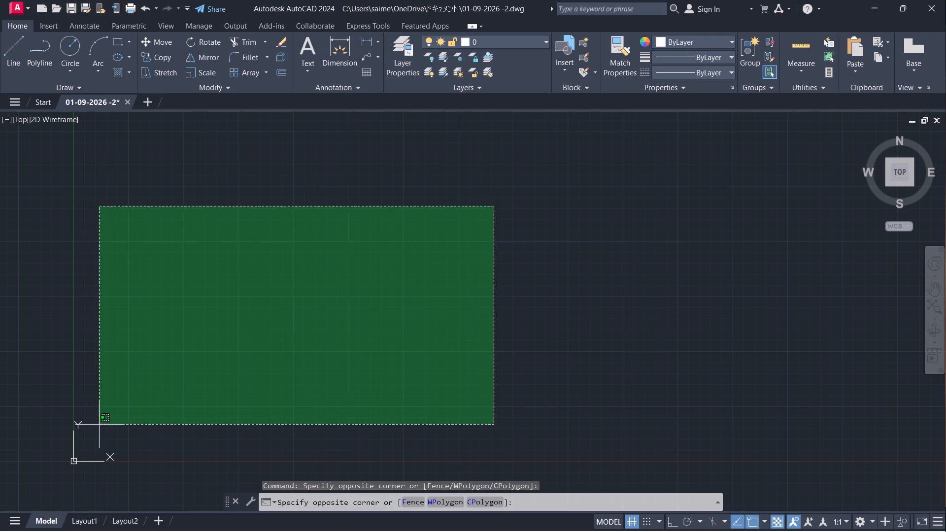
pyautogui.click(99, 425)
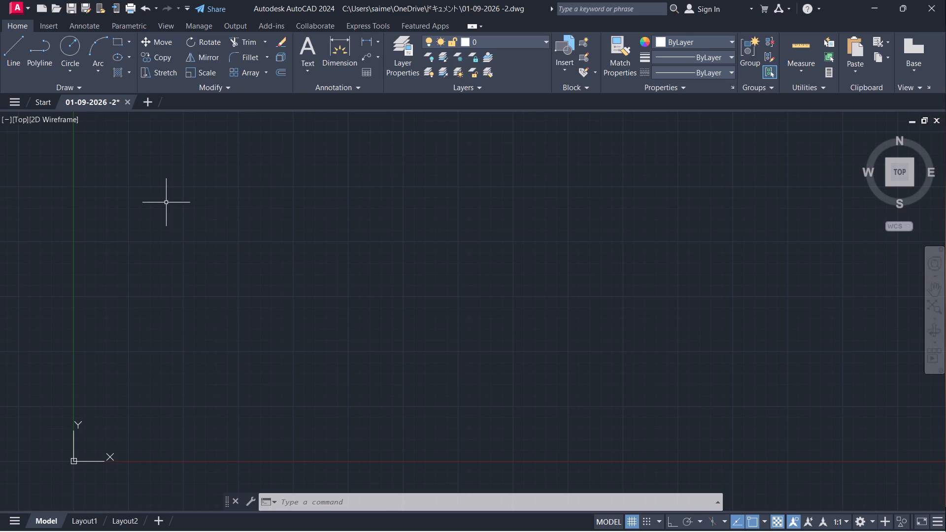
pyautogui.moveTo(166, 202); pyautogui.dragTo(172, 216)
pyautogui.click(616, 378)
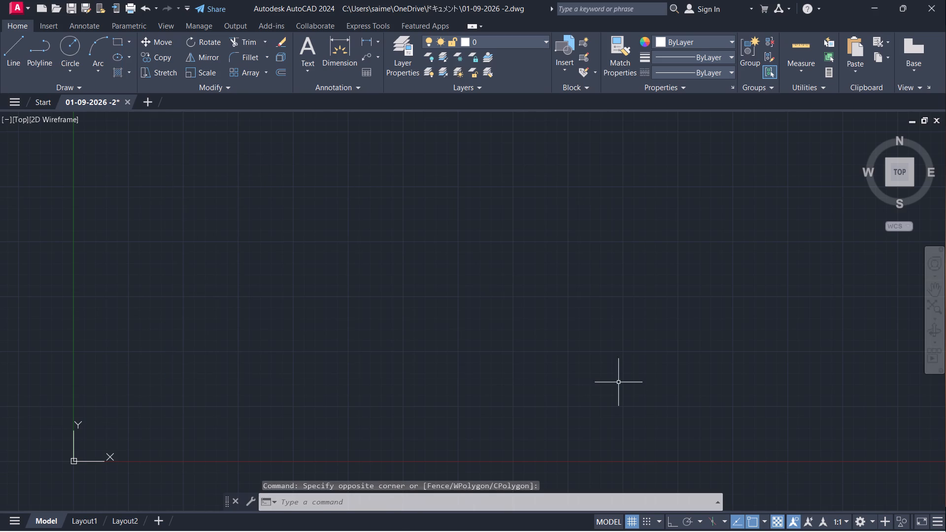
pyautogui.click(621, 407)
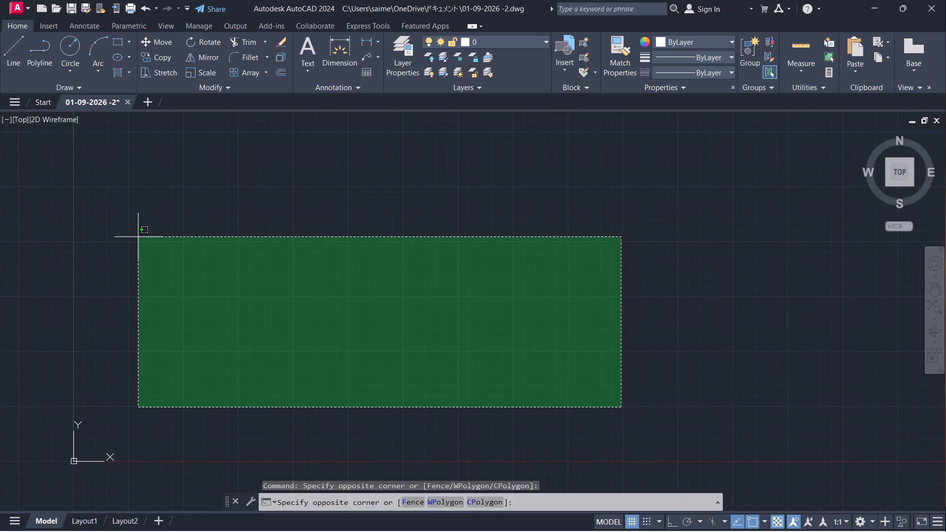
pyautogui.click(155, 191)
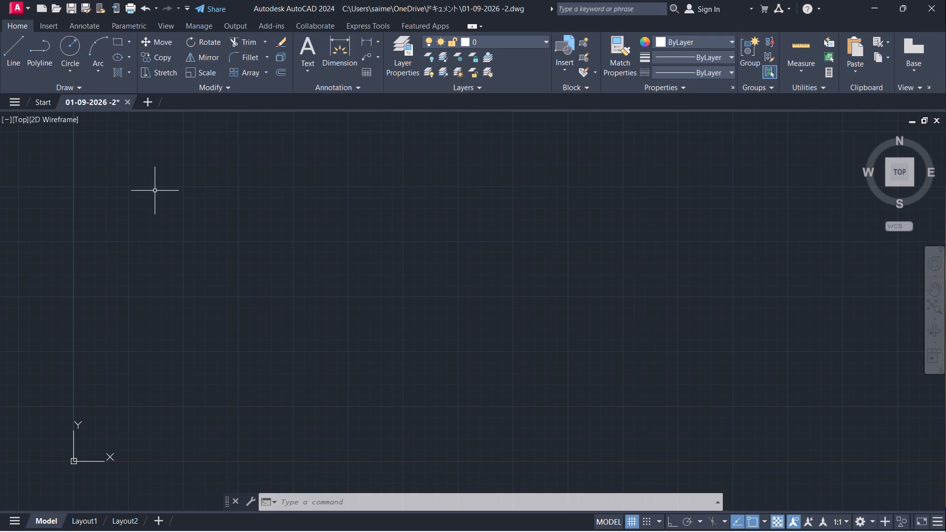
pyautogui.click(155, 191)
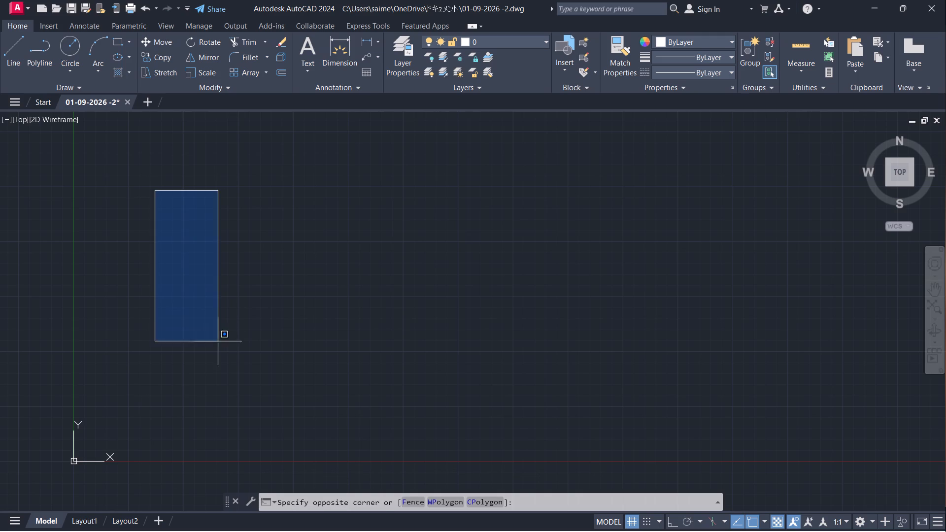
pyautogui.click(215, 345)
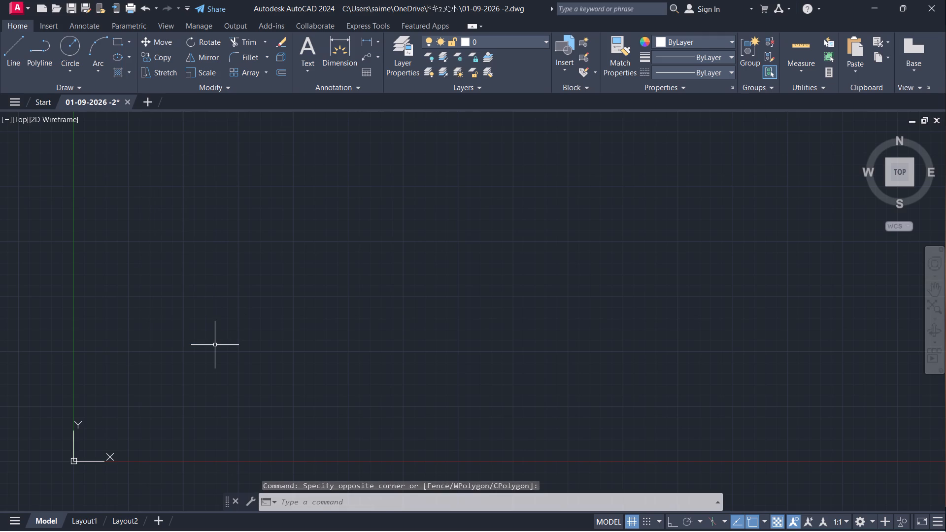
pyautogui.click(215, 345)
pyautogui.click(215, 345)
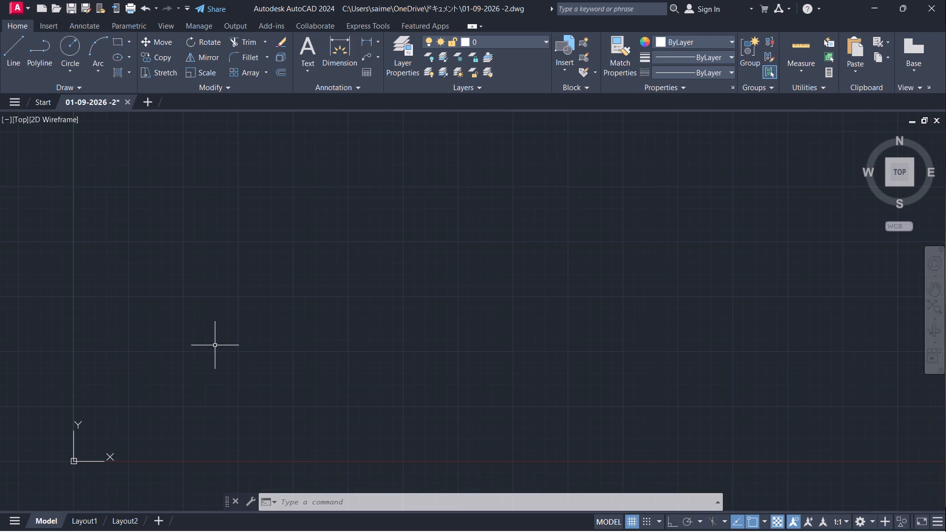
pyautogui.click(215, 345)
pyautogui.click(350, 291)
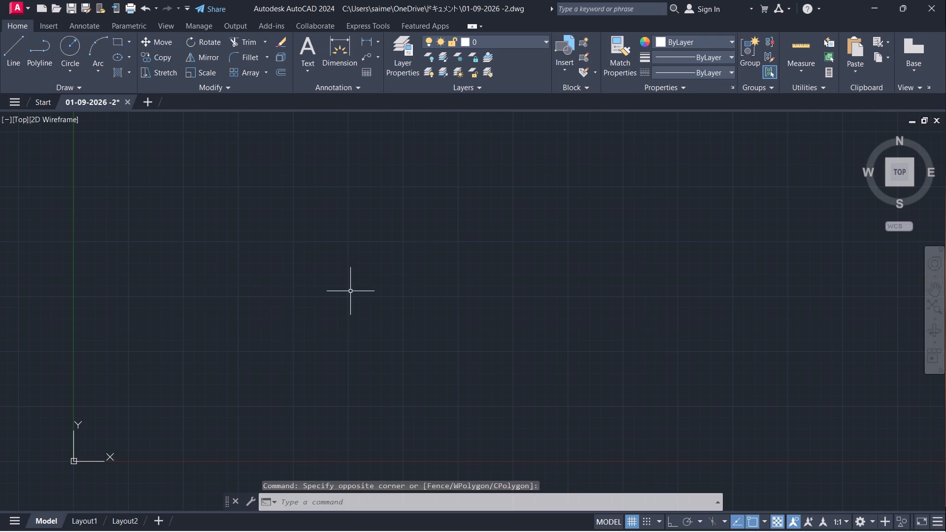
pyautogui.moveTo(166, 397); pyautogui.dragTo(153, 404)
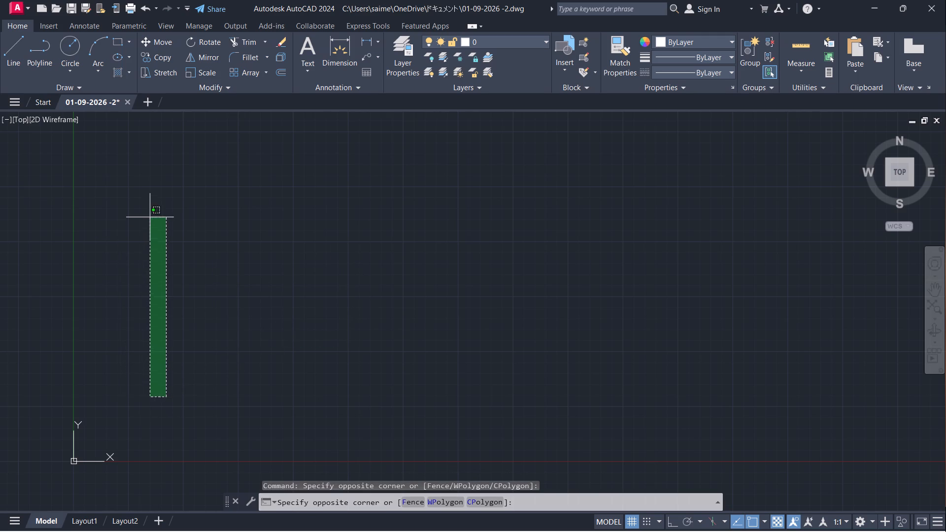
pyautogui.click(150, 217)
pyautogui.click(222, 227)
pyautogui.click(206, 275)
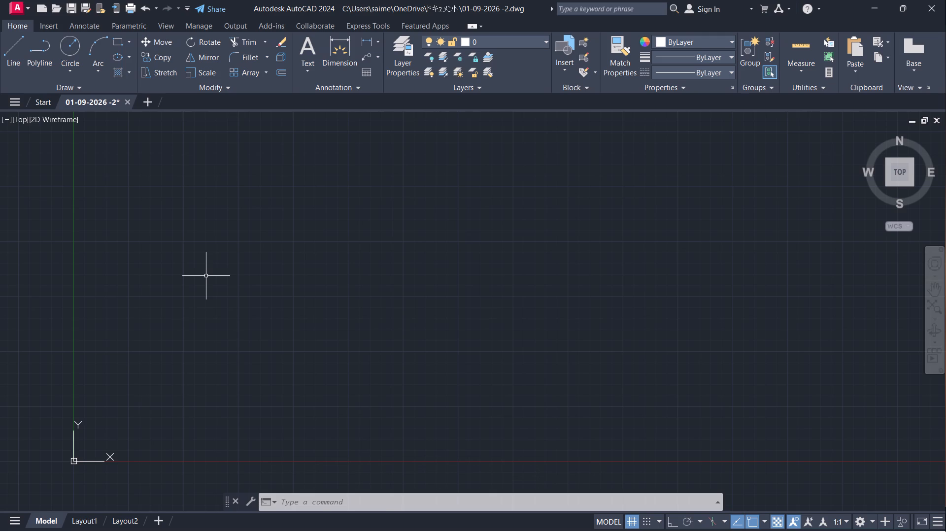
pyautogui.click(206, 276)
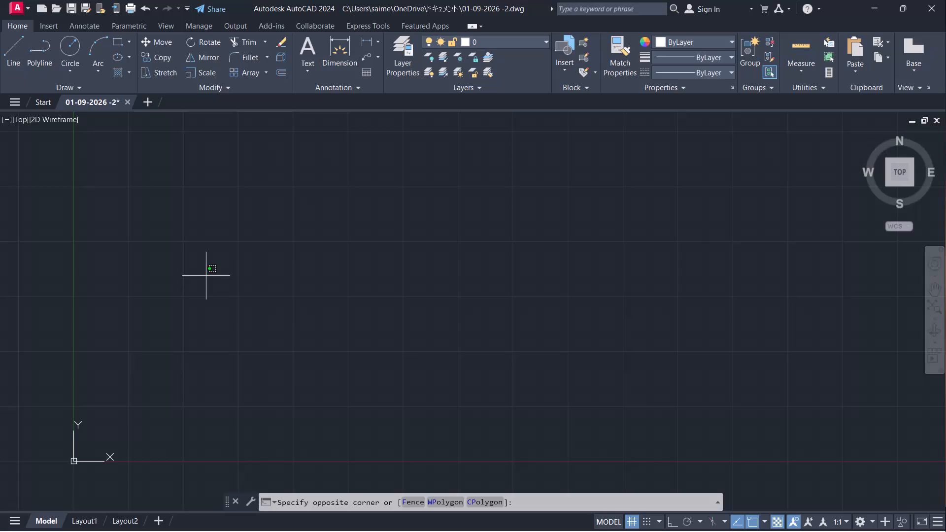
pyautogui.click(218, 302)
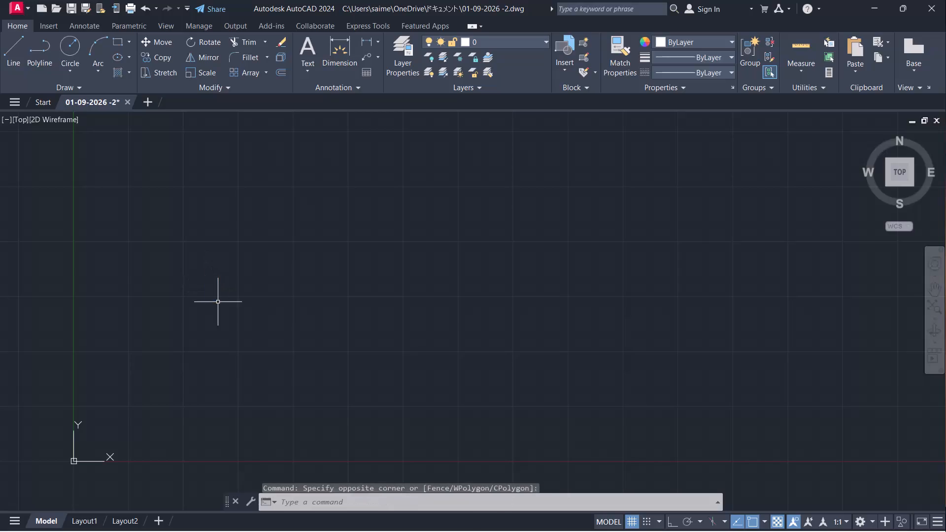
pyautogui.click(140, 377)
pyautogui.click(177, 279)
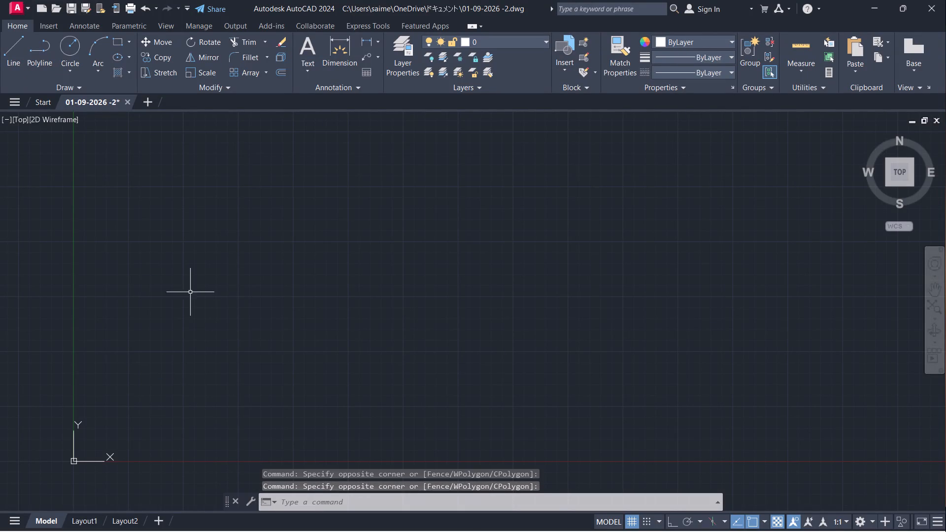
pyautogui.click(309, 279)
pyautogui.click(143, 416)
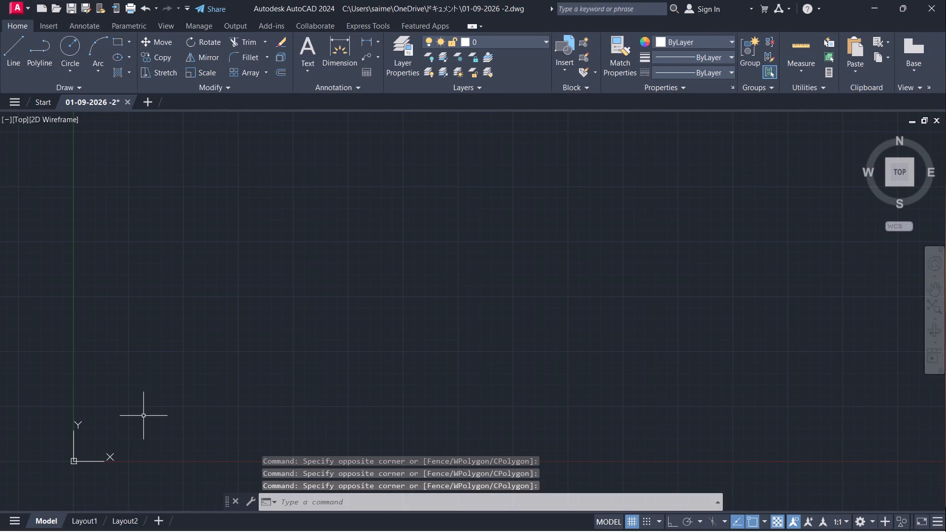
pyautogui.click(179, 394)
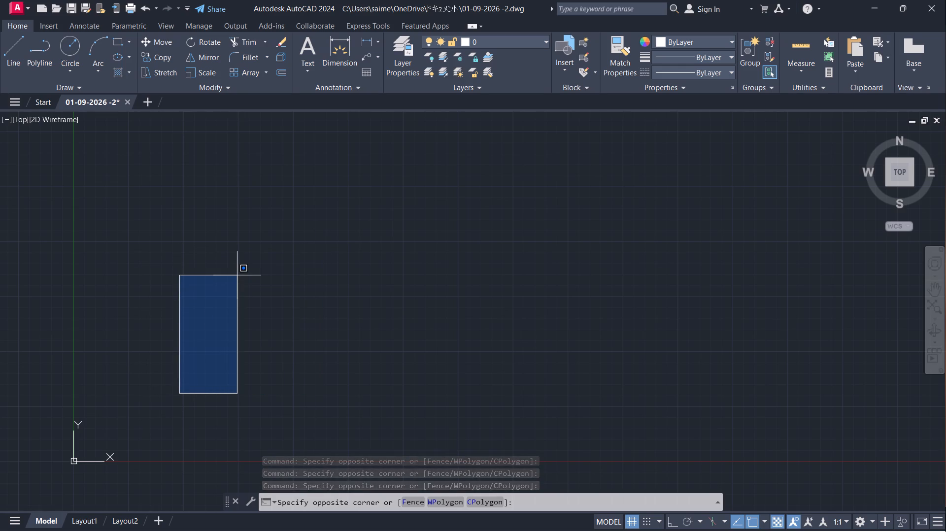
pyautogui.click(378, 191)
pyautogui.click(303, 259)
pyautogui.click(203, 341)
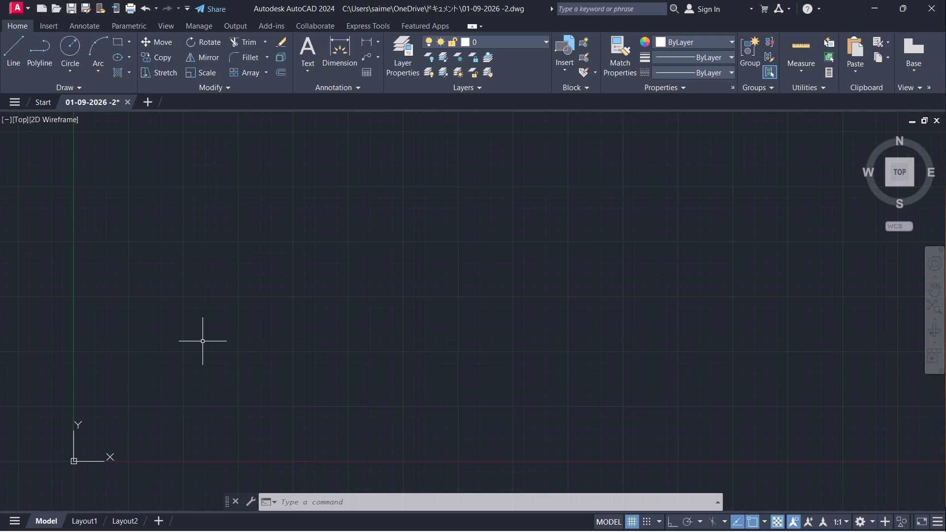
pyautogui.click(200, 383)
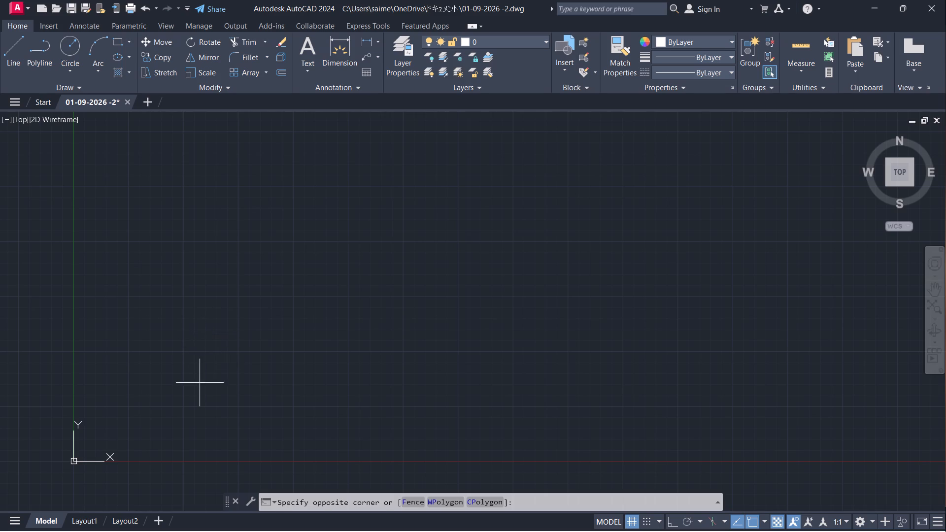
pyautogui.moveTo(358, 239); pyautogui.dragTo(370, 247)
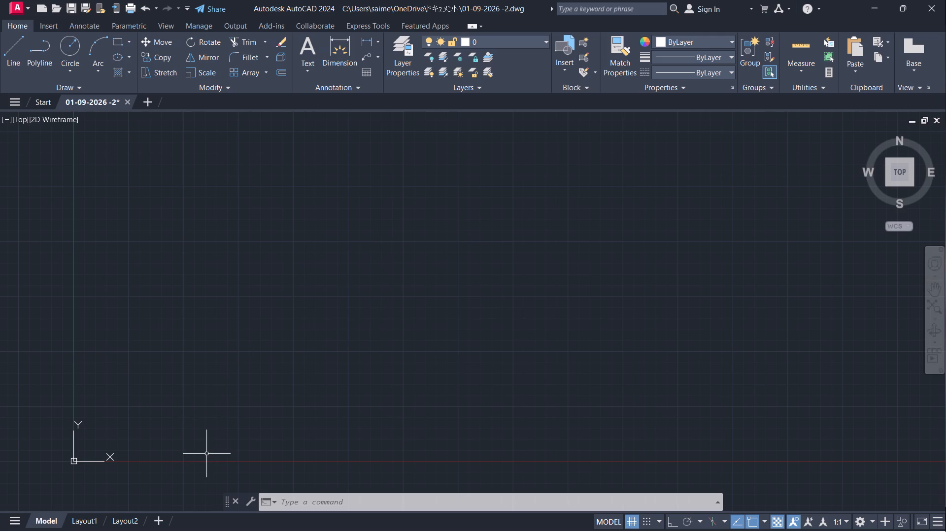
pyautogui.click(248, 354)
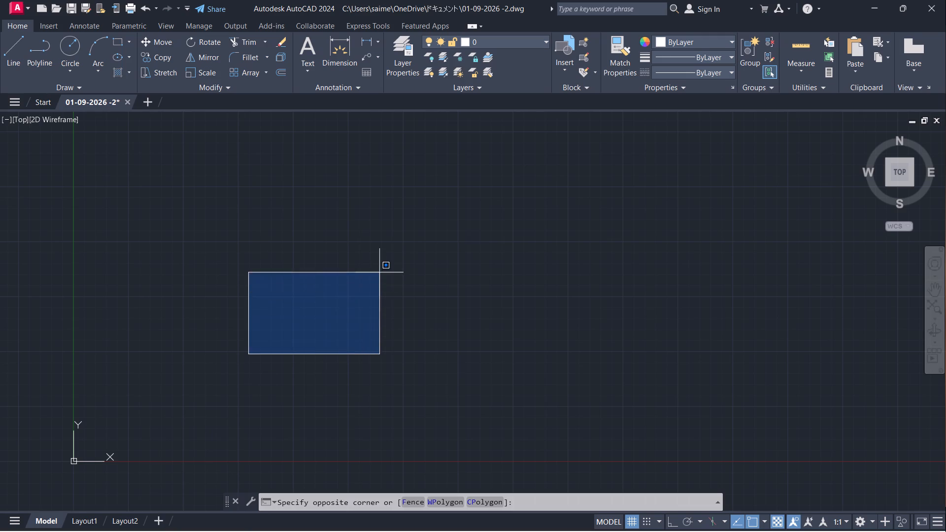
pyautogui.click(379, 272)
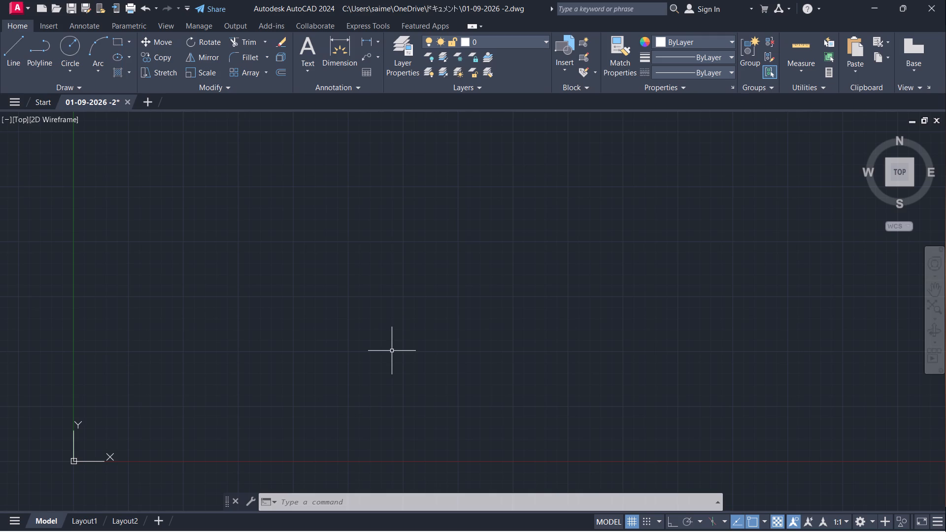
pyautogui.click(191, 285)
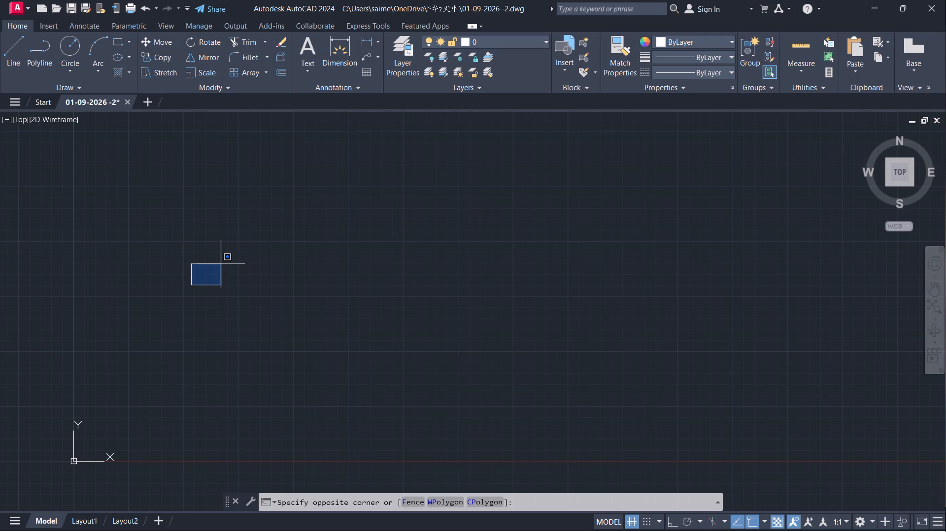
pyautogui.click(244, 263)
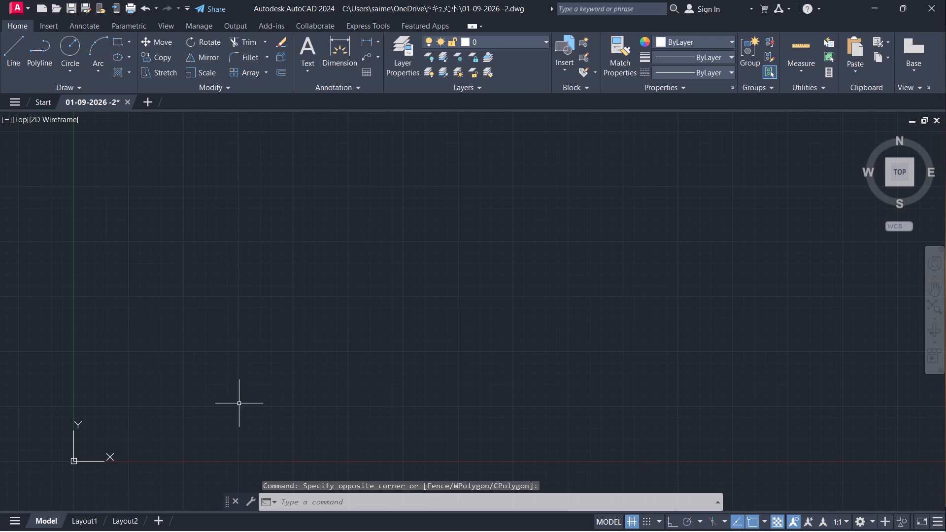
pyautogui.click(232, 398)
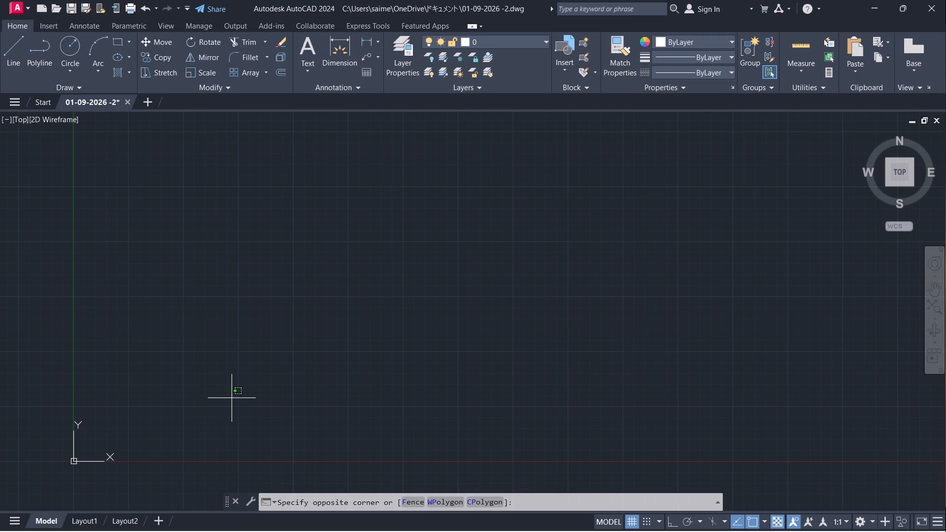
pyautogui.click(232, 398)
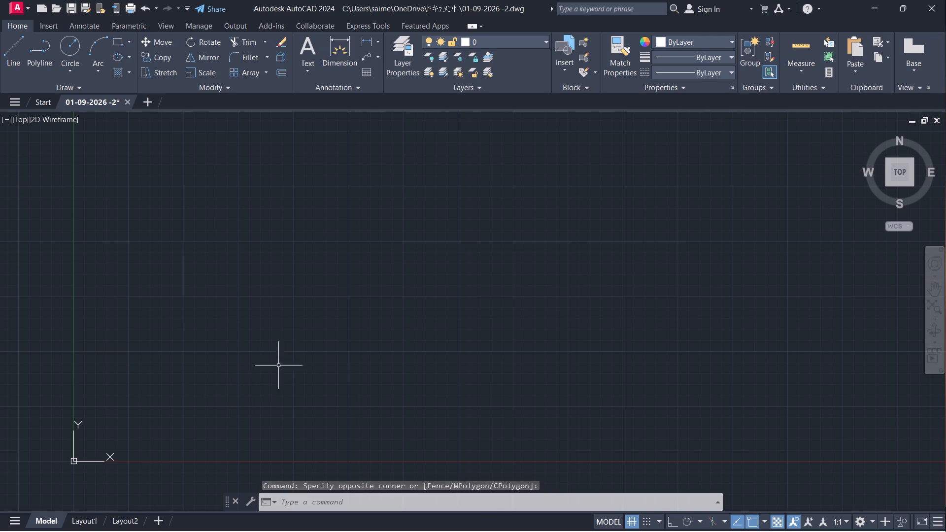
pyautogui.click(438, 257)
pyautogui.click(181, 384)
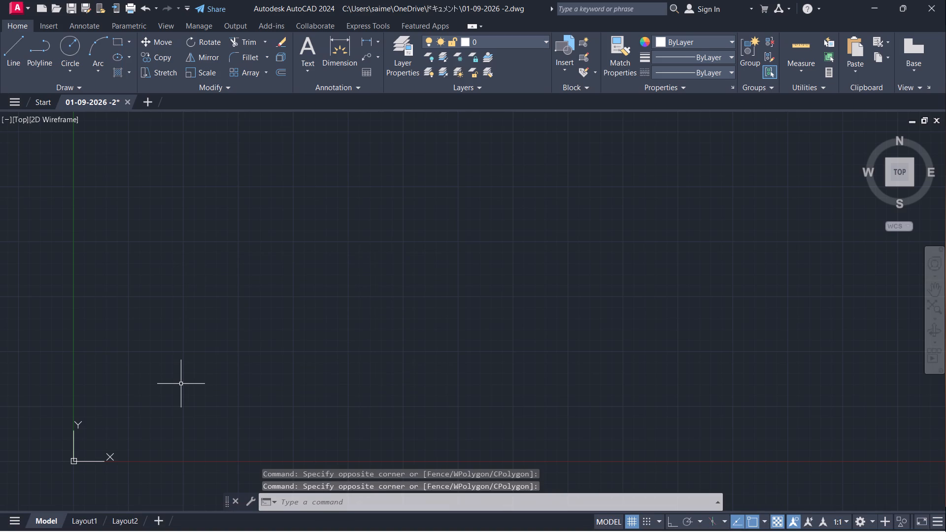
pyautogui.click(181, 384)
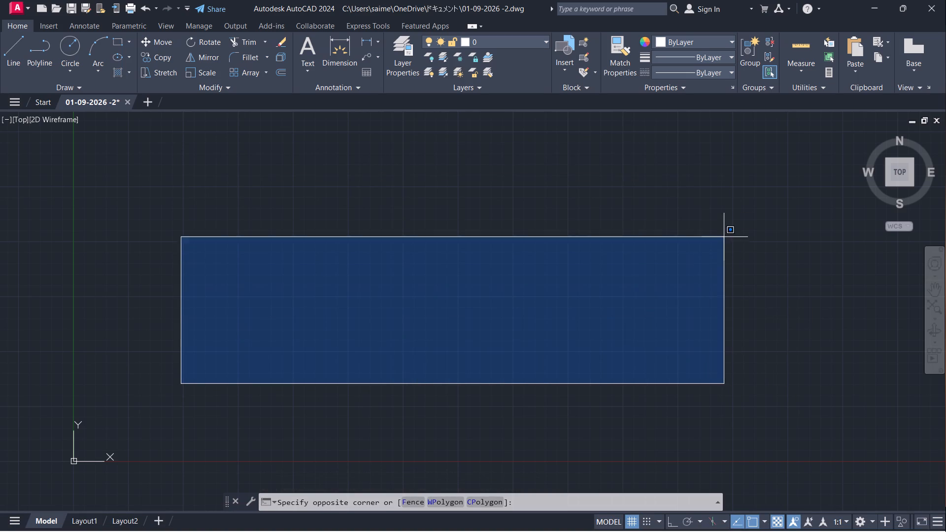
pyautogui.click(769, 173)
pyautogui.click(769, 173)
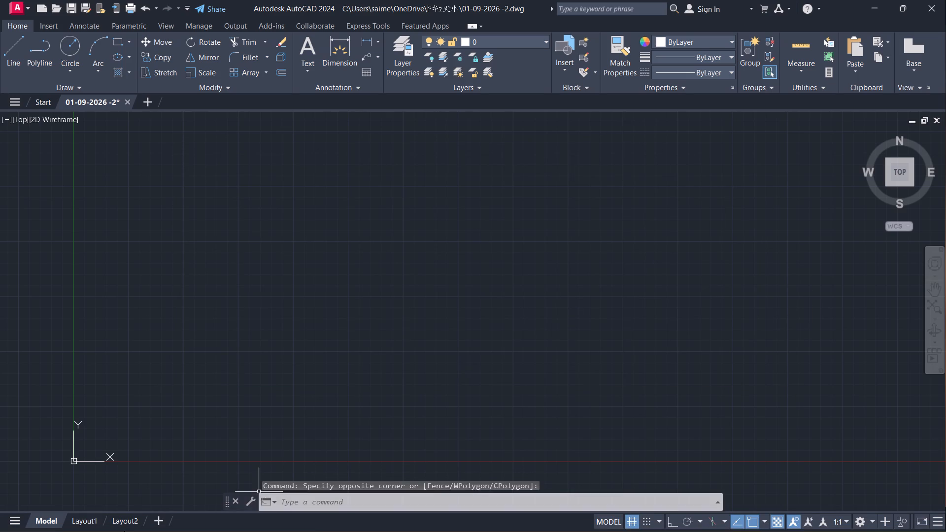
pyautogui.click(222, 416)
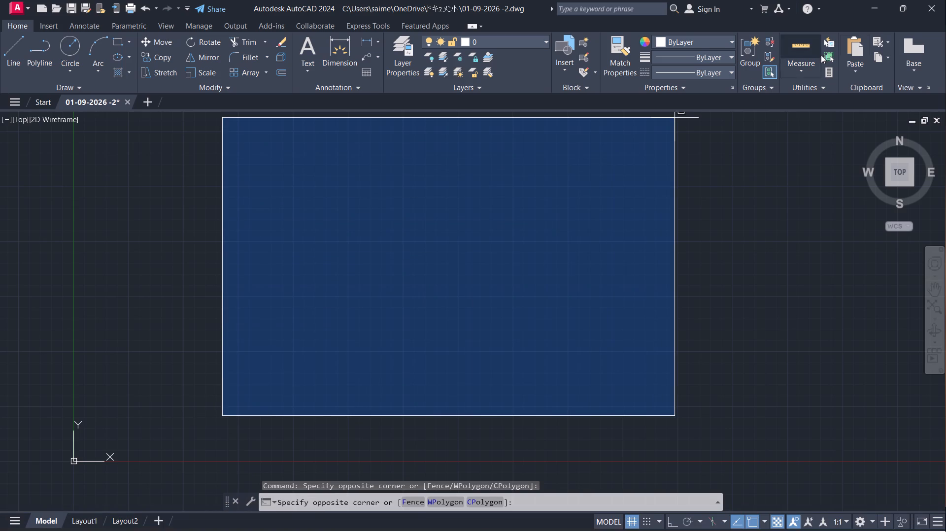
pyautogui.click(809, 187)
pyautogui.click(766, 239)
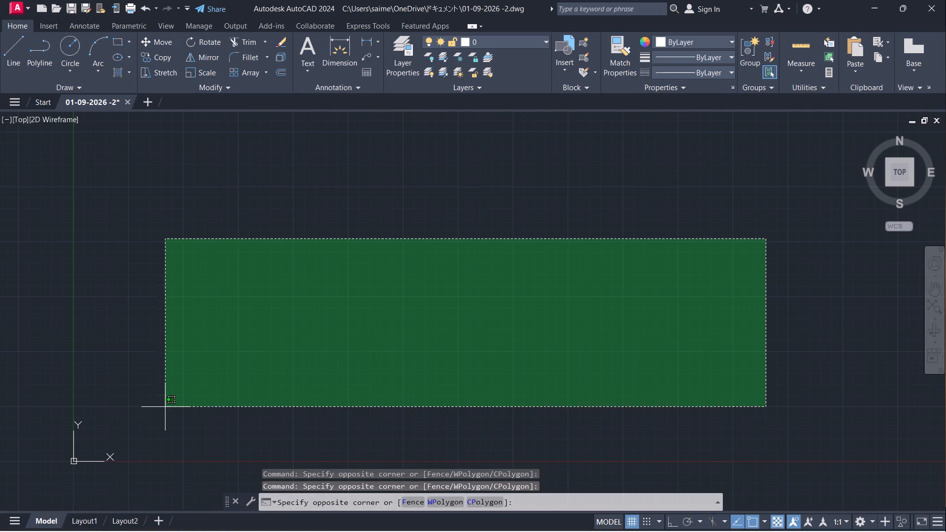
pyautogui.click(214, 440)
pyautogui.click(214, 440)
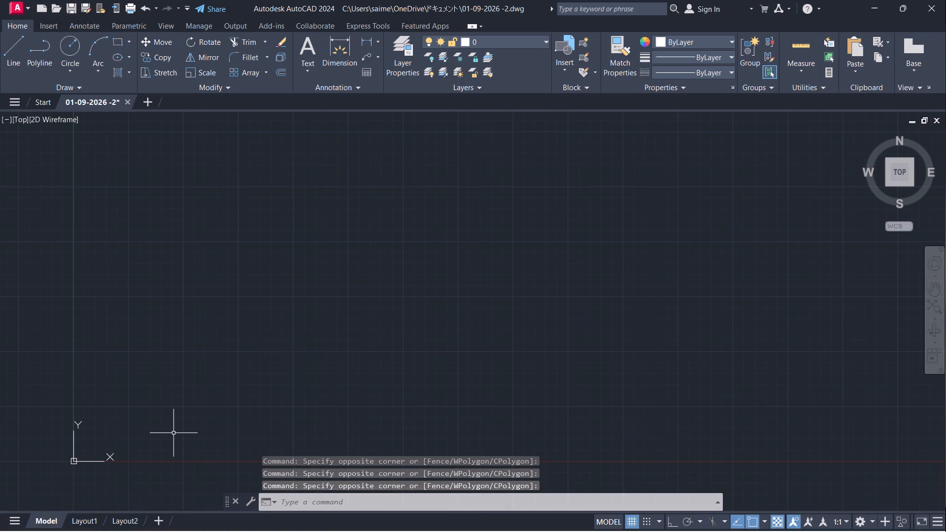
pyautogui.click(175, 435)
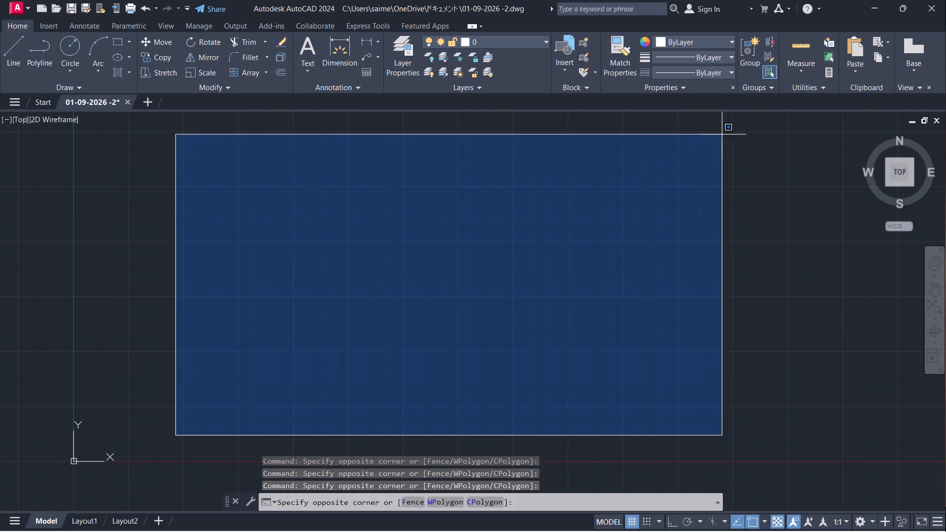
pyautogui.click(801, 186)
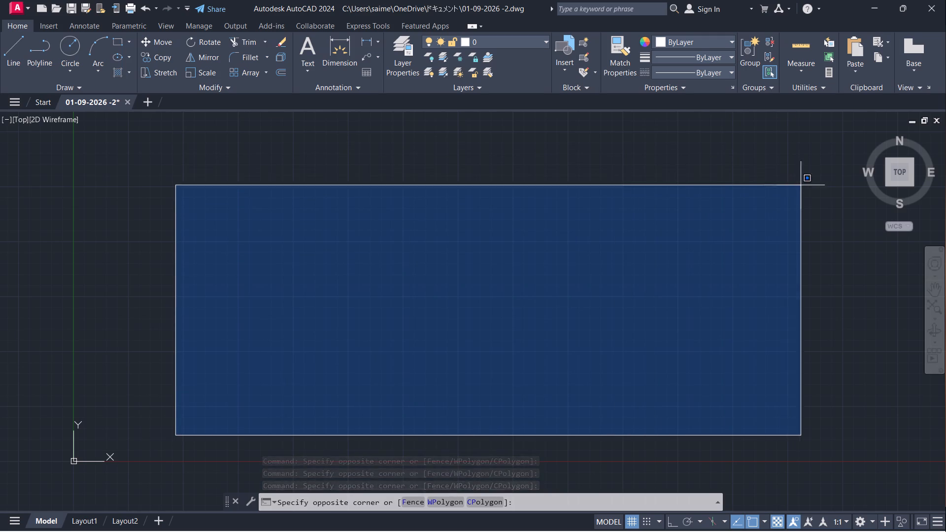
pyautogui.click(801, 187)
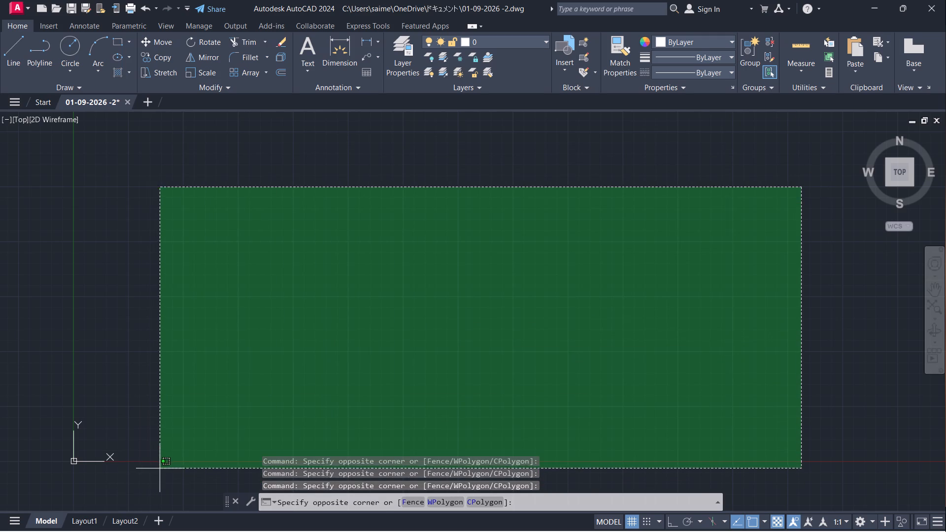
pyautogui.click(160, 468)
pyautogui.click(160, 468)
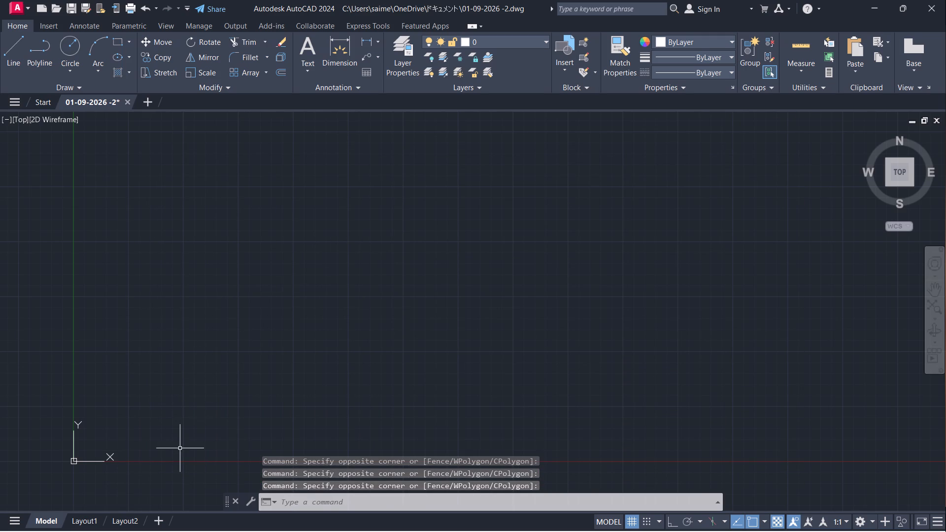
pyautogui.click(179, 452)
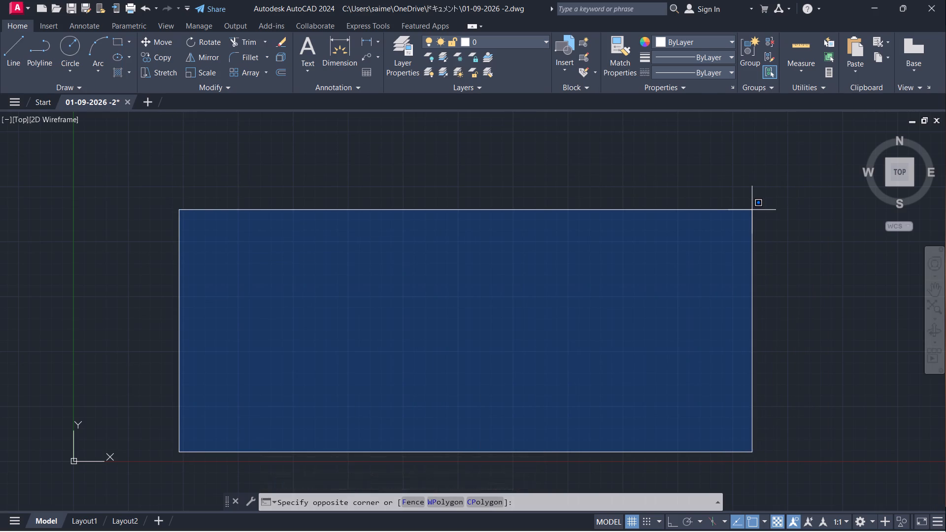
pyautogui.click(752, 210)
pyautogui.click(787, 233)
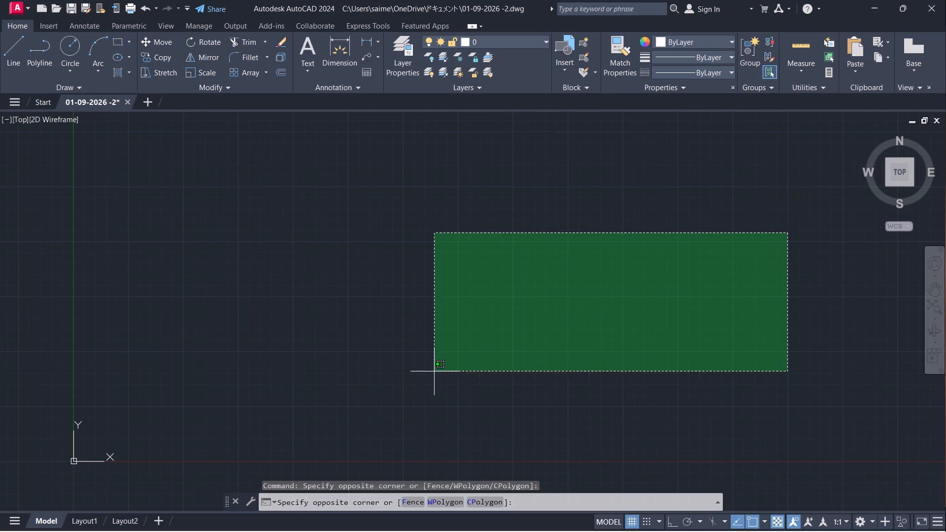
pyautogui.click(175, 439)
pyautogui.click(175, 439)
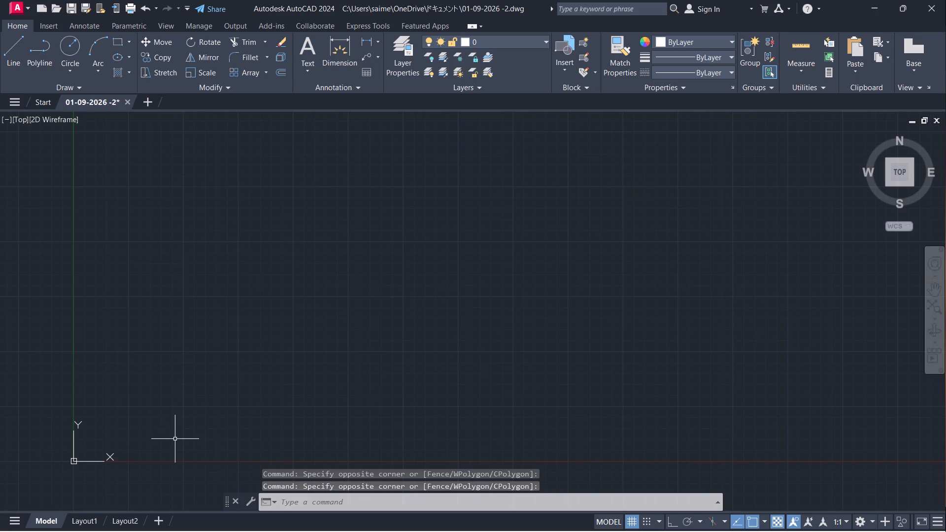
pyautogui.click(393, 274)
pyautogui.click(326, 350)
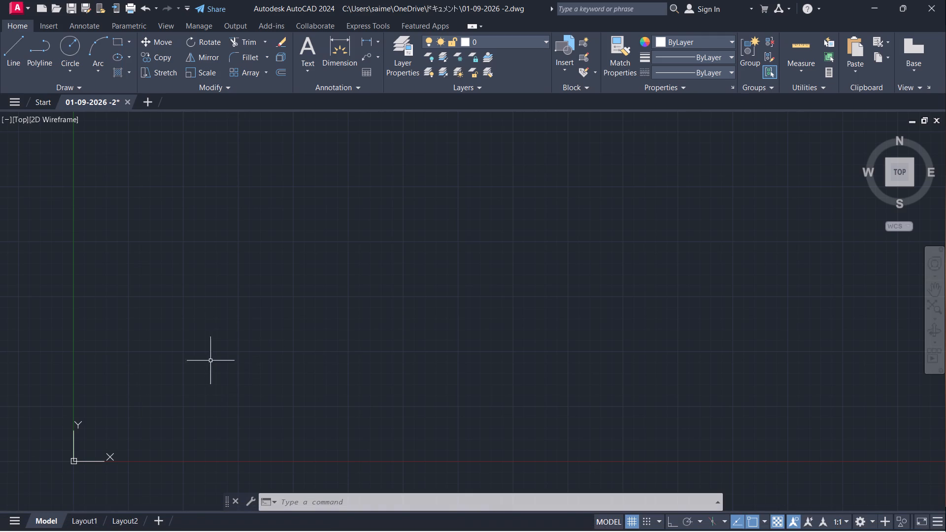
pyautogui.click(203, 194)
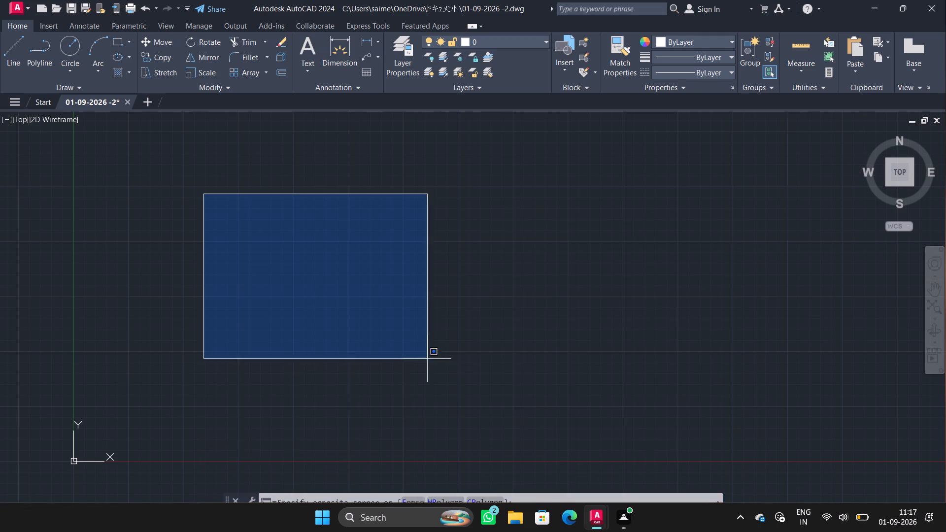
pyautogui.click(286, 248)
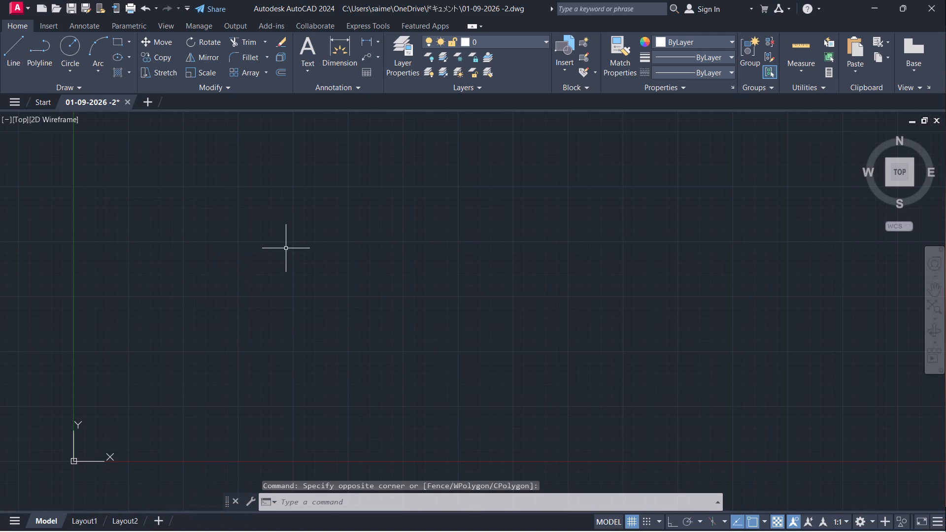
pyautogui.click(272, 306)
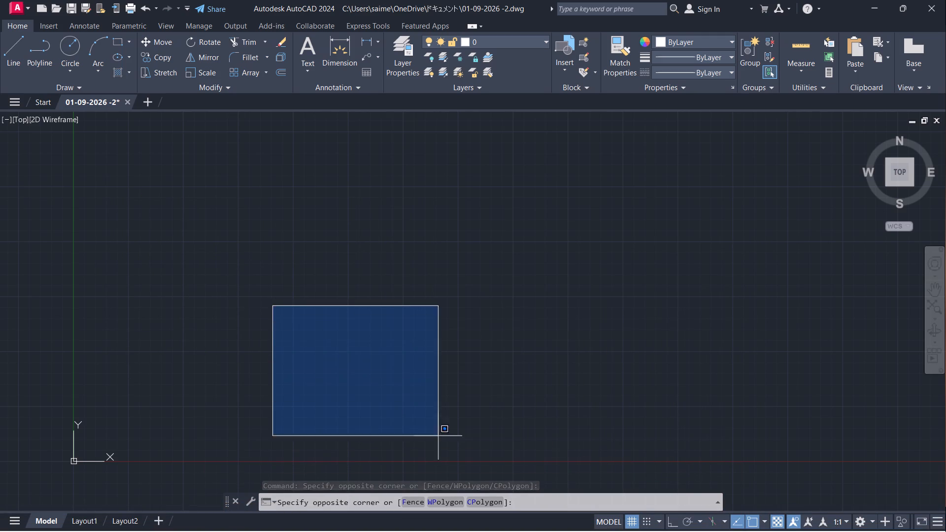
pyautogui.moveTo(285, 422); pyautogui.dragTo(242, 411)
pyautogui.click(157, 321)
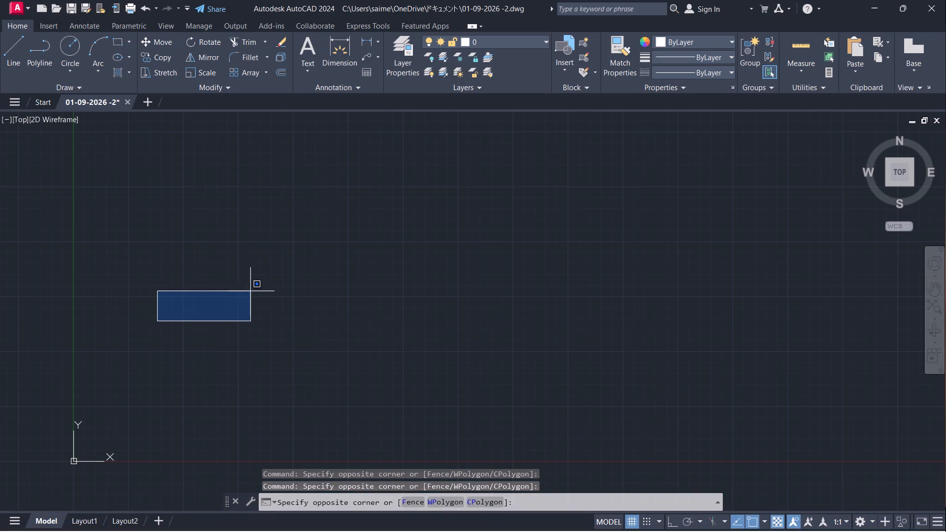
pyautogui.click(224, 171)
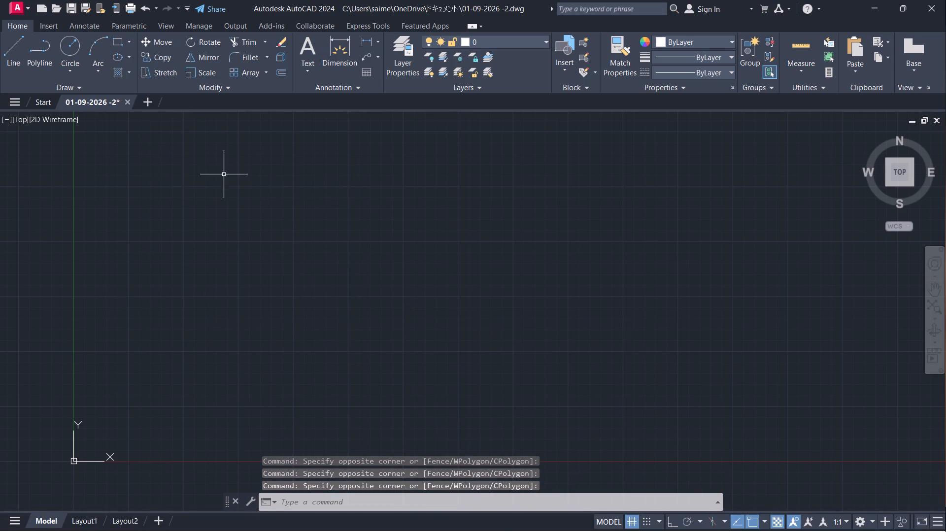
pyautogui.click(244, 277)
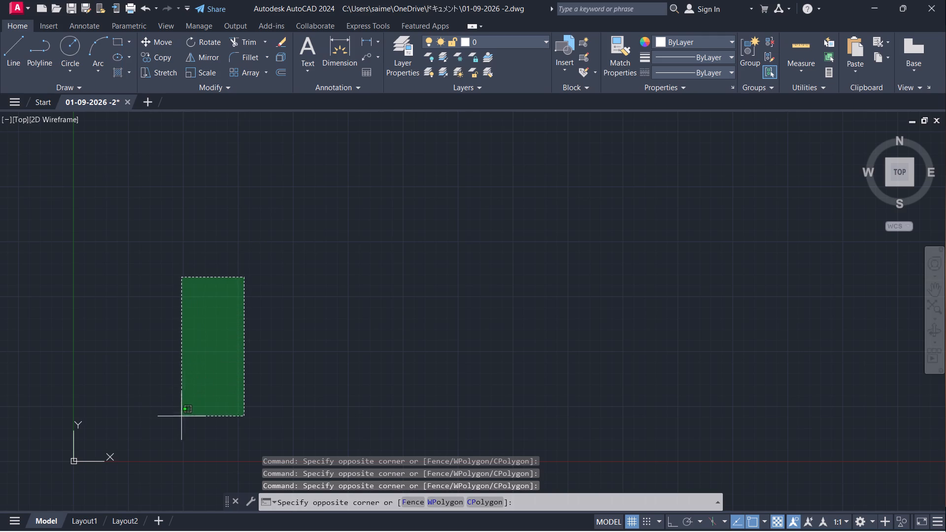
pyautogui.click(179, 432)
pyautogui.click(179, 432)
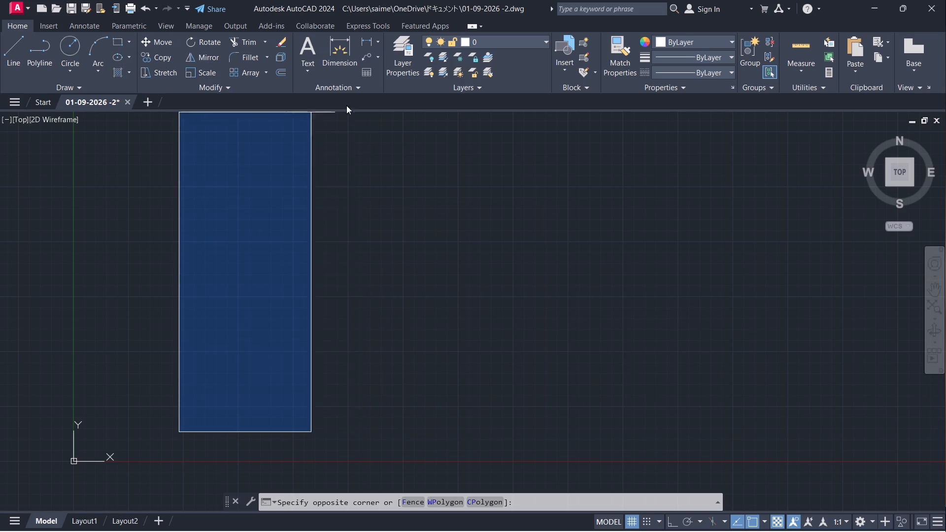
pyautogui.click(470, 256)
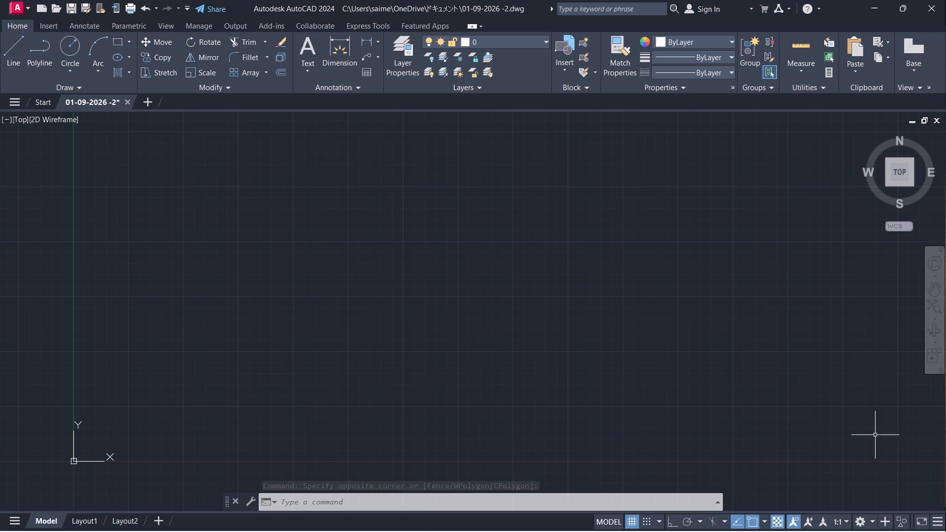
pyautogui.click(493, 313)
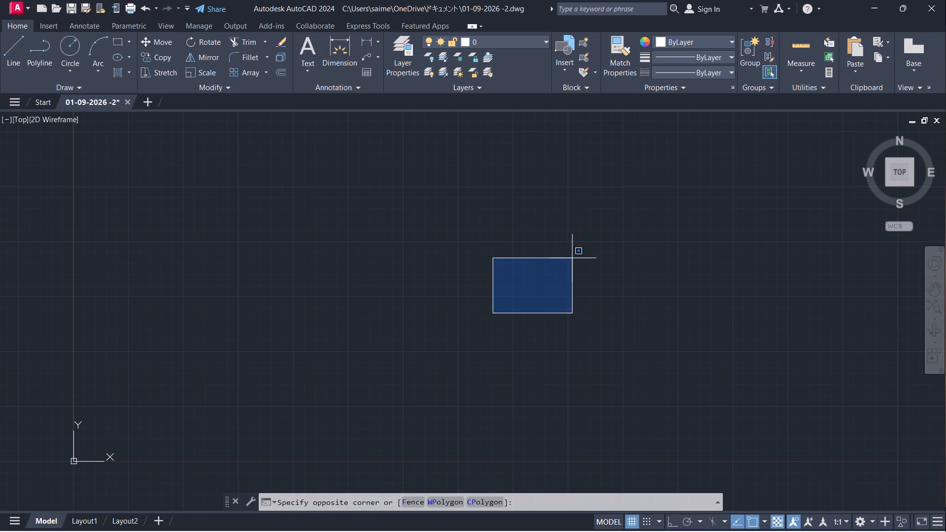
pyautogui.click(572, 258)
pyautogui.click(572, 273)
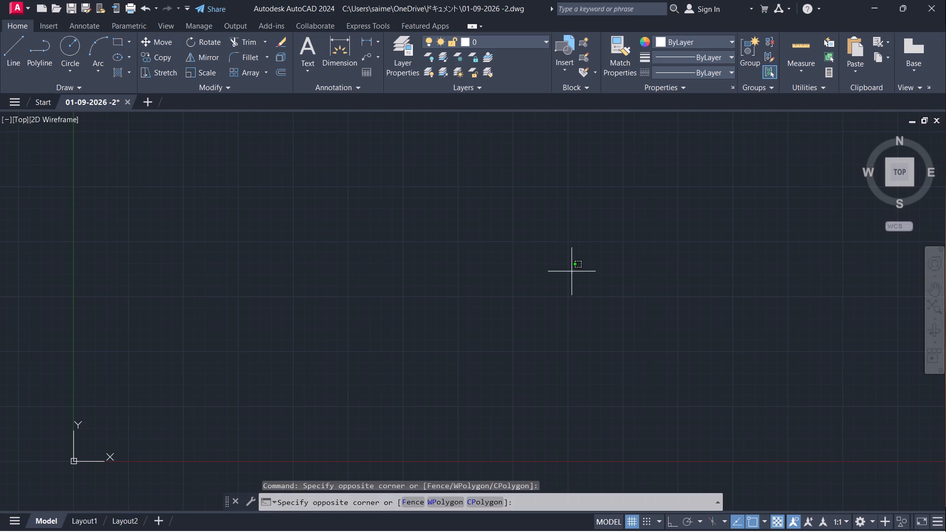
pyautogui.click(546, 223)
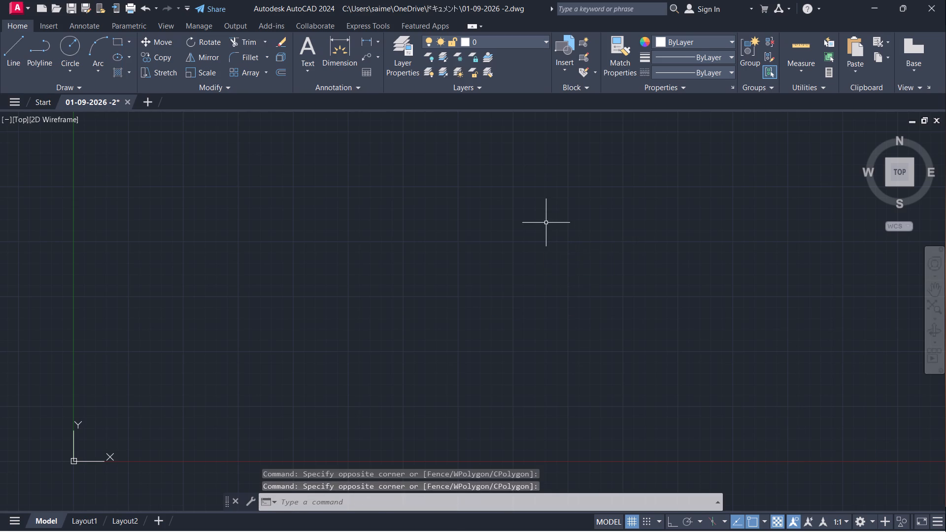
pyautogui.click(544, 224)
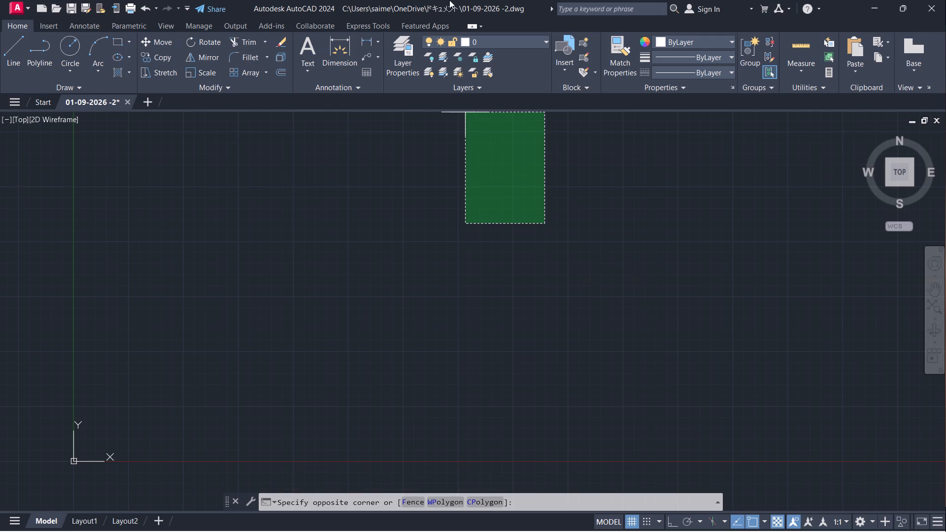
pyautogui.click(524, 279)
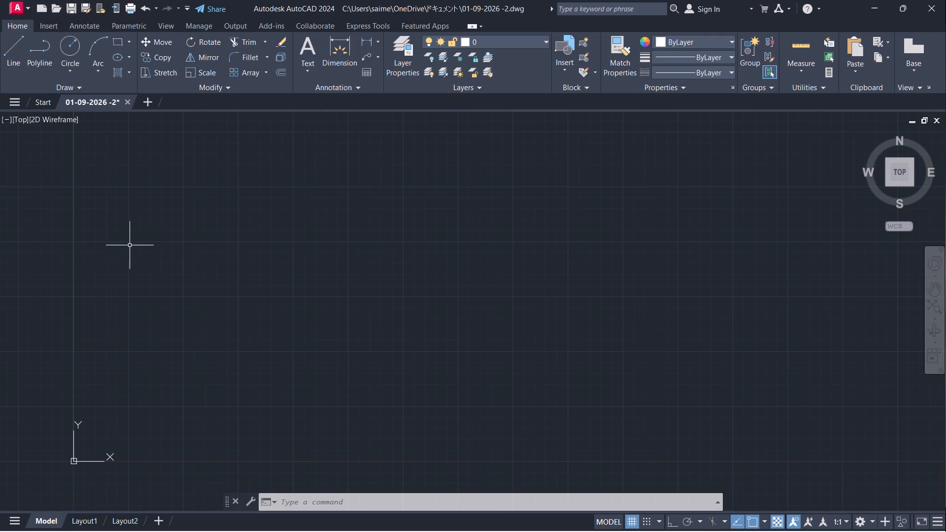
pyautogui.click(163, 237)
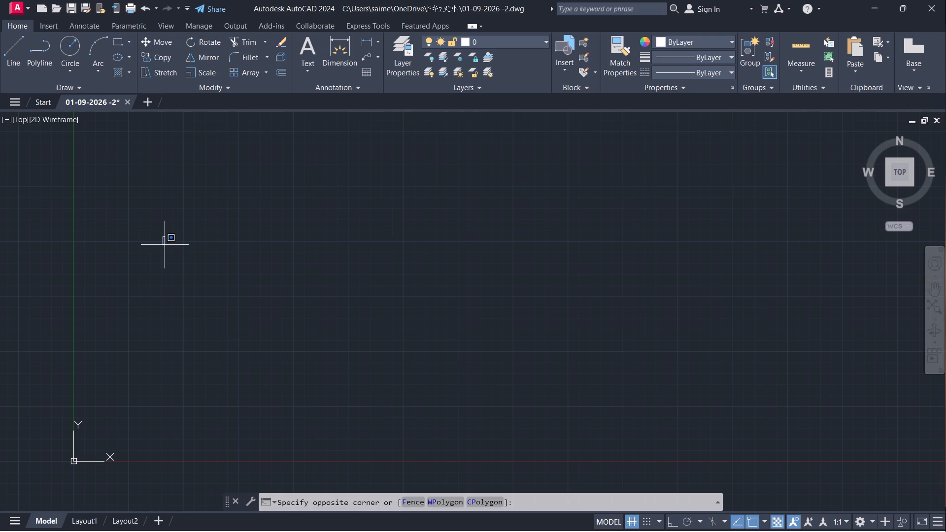
# Draw connected freehand Line segments up and right of the origin, forming a downward-pointing triangle with a smaller overlapping loop.
pyautogui.write("l'")
pyautogui.press('Return')
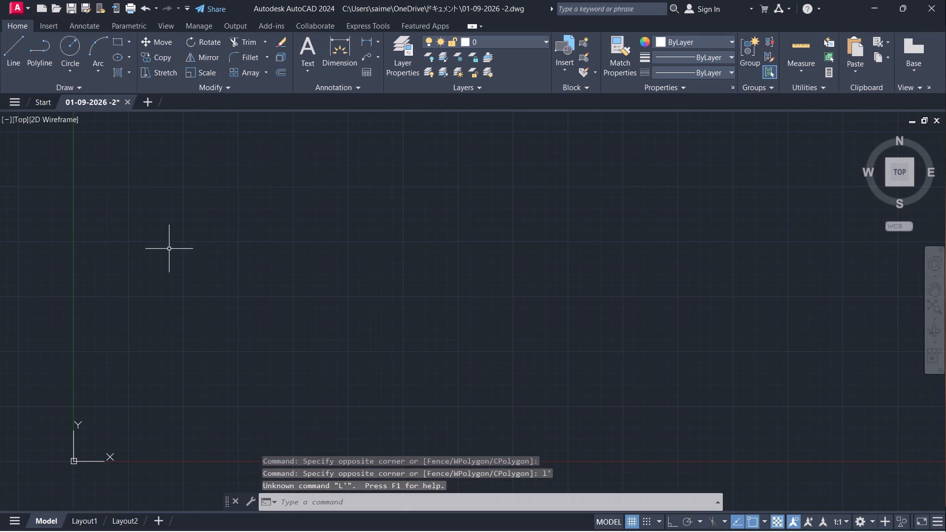
pyautogui.press('l')
pyautogui.press('Return')
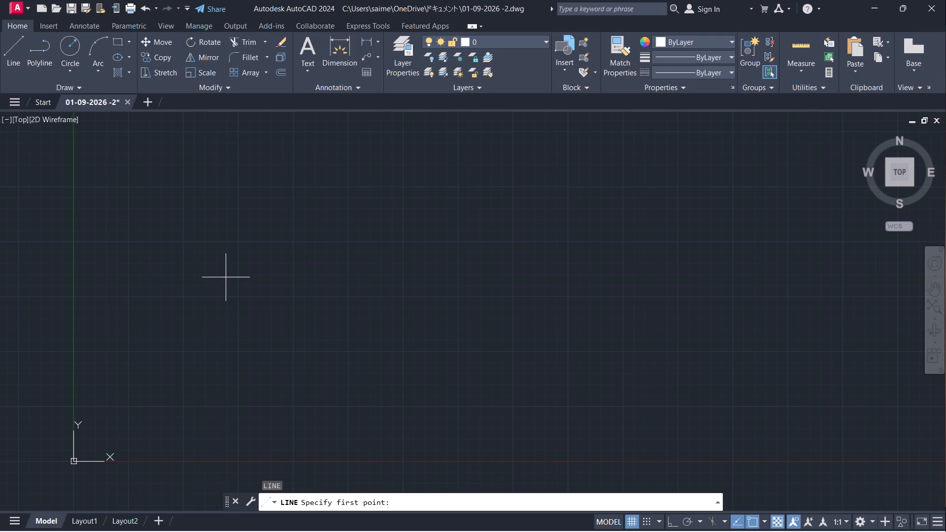
pyautogui.click(206, 266)
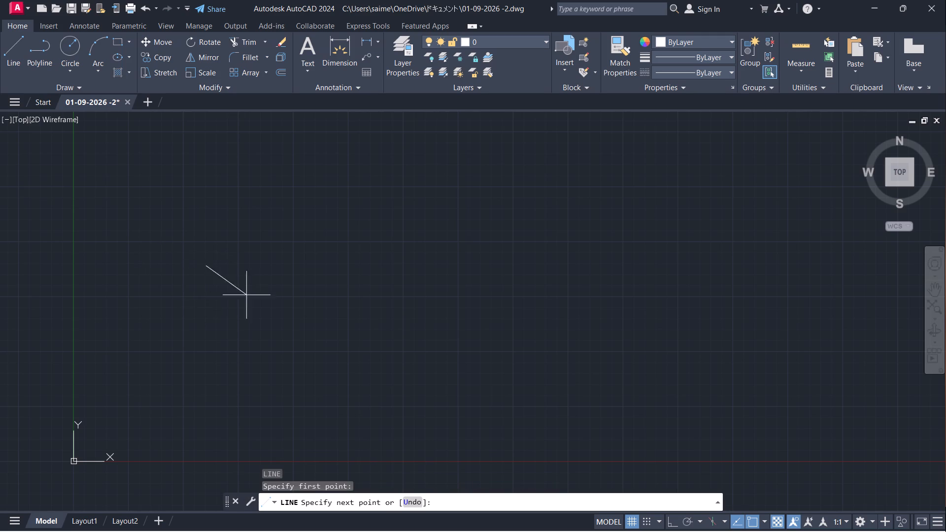
pyautogui.click(248, 309)
pyautogui.click(282, 274)
pyautogui.click(203, 273)
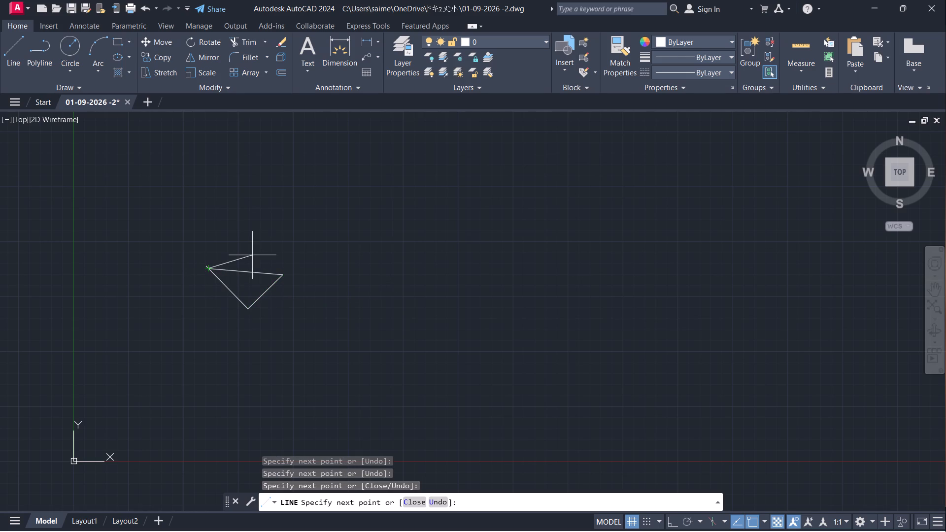
pyautogui.click(252, 255)
pyautogui.click(254, 265)
pyautogui.click(233, 290)
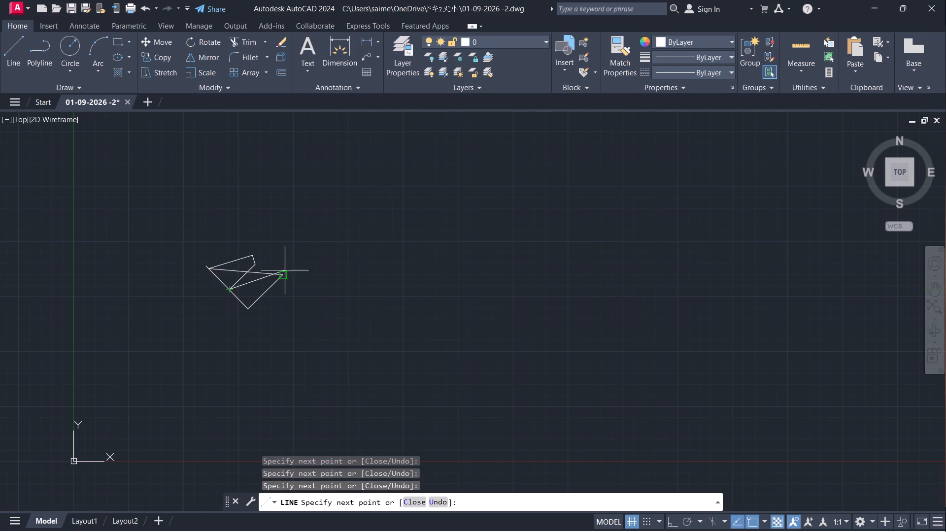
# Continue the line chain from the triangle toward the east with a short zigzag and a long, gently rising segment.
pyautogui.click(291, 266)
pyautogui.click(342, 250)
pyautogui.click(333, 263)
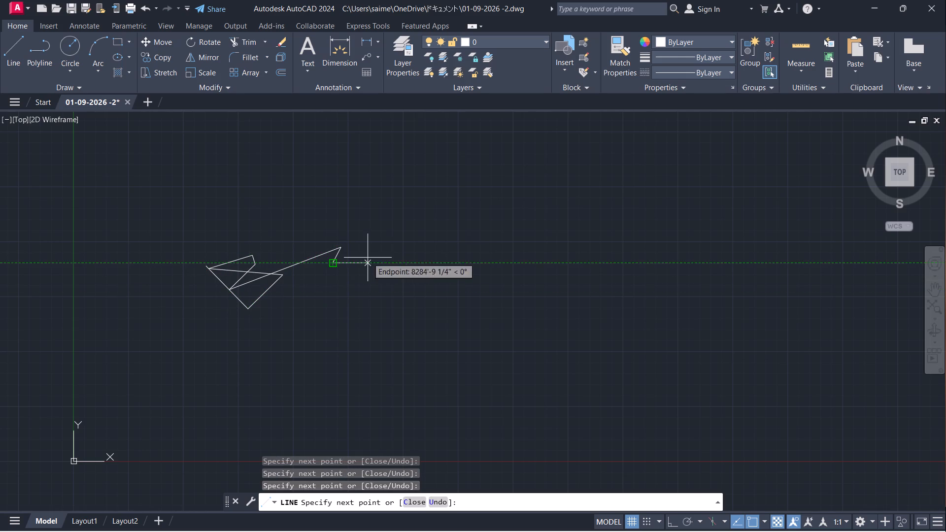
pyautogui.click(368, 258)
pyautogui.click(365, 265)
pyautogui.click(397, 256)
pyautogui.click(418, 249)
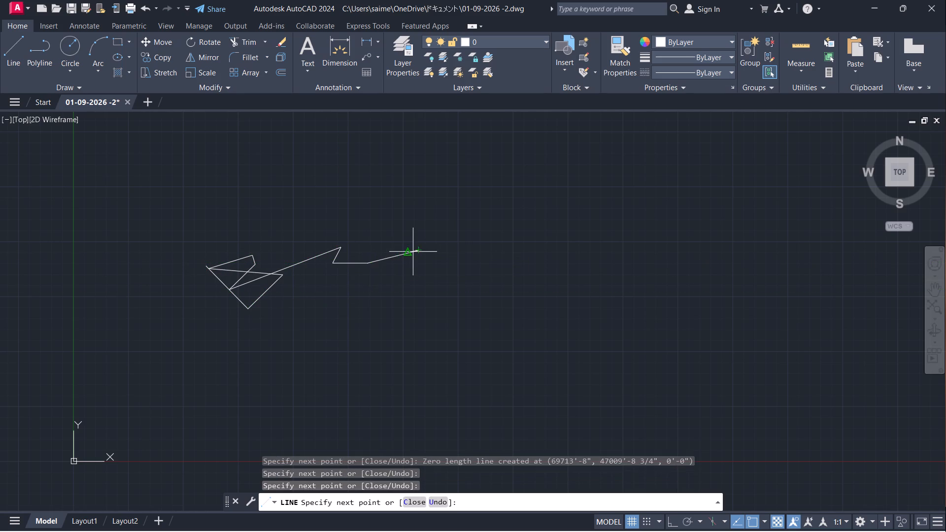
pyautogui.click(412, 252)
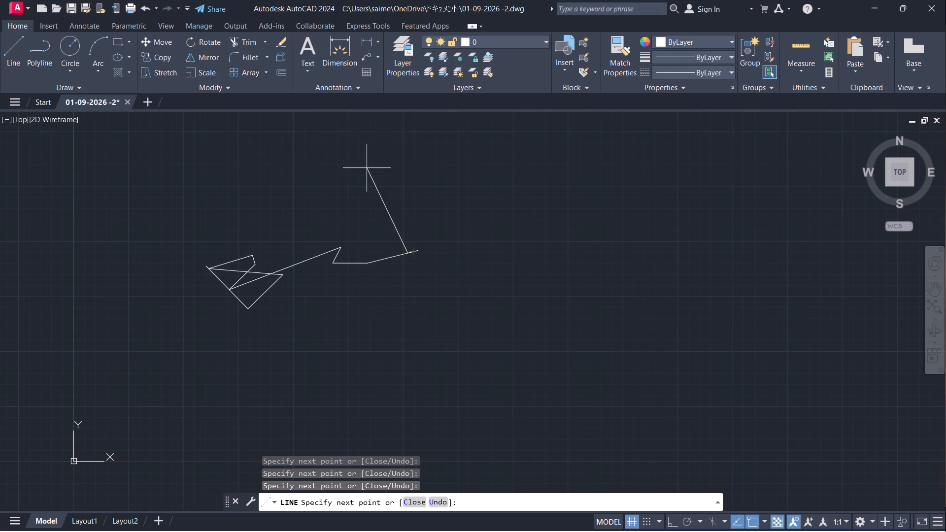
# Extend the line chain southeast in large freehand zigzags, finishing with a cluster of short overlapping segments at its eastern end.
pyautogui.click(342, 317)
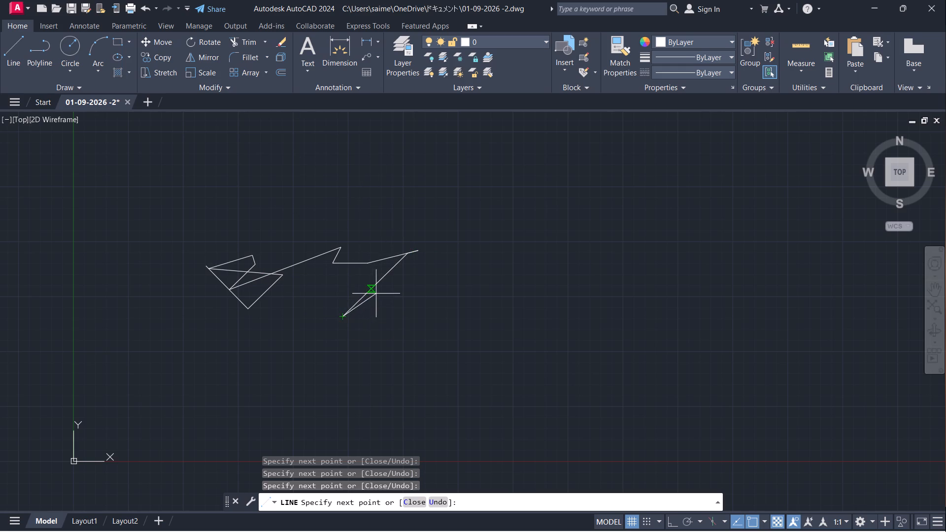
pyautogui.click(400, 275)
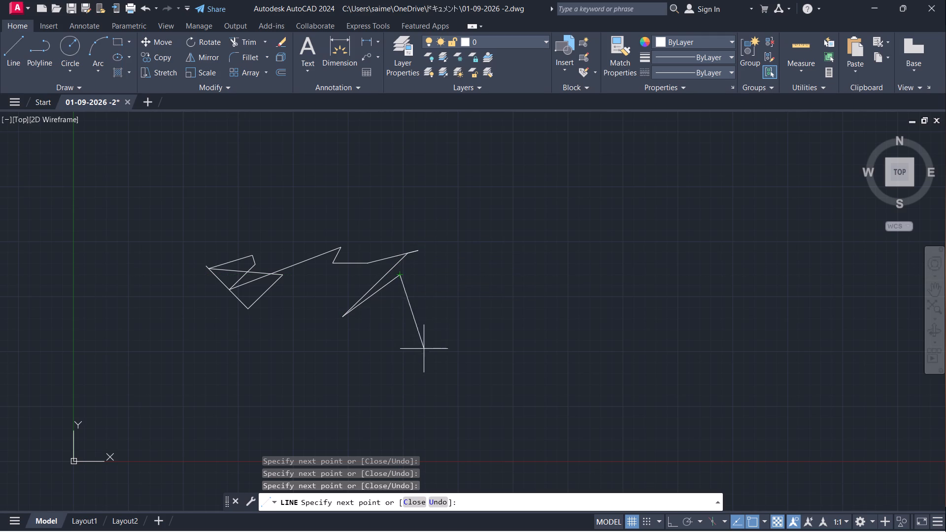
pyautogui.click(452, 339)
pyautogui.click(489, 315)
pyautogui.click(495, 333)
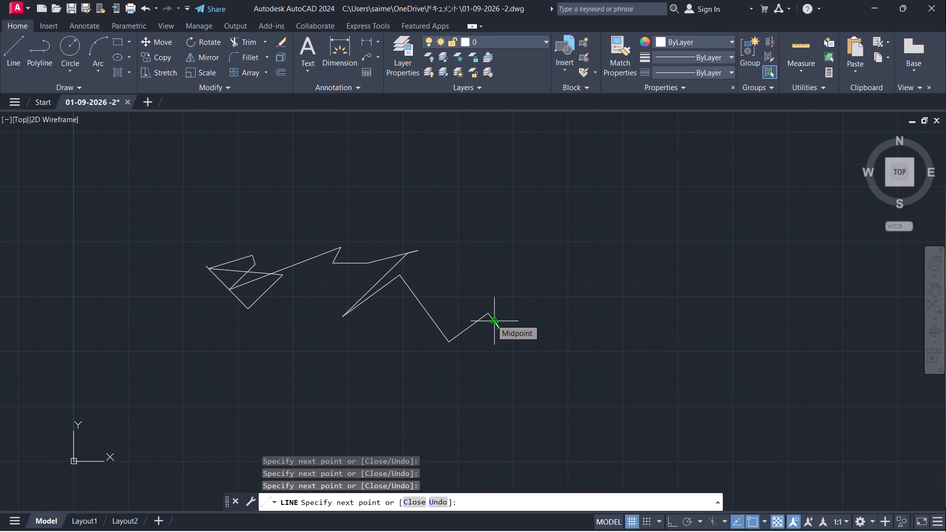
pyautogui.click(491, 319)
pyautogui.click(477, 311)
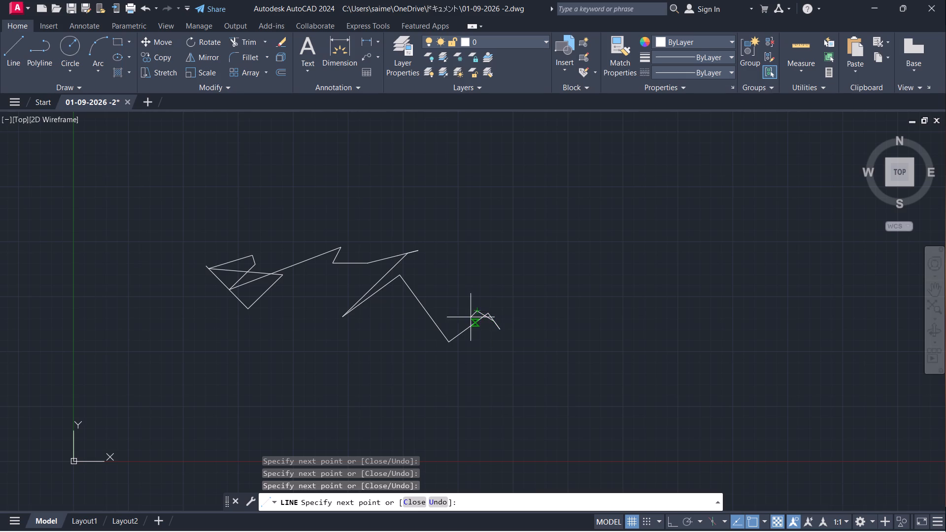
pyautogui.click(471, 317)
pyautogui.click(460, 335)
pyautogui.click(474, 318)
pyautogui.click(467, 361)
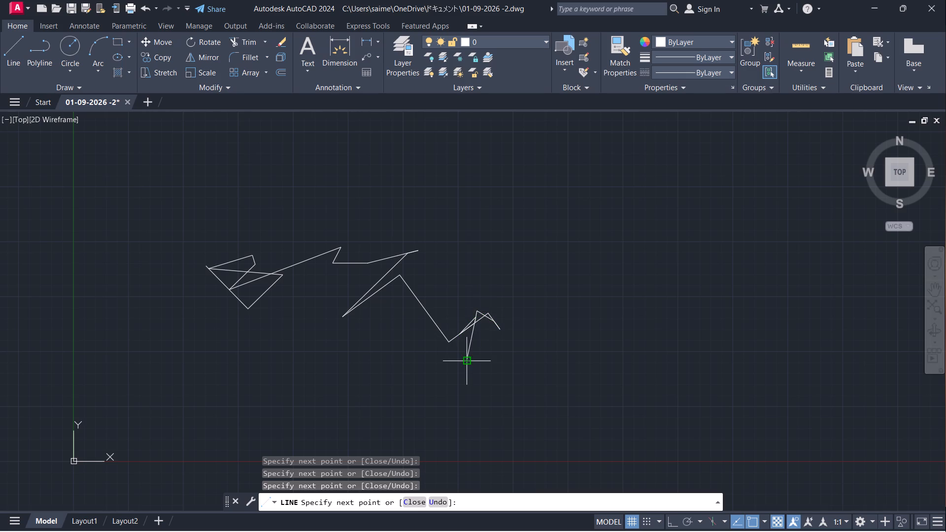
# Bring the line chain back west below the existing zigzags, ending with a tall narrow spike beneath the first segments.
pyautogui.click(481, 353)
pyautogui.click(419, 371)
pyautogui.click(422, 367)
pyautogui.click(376, 378)
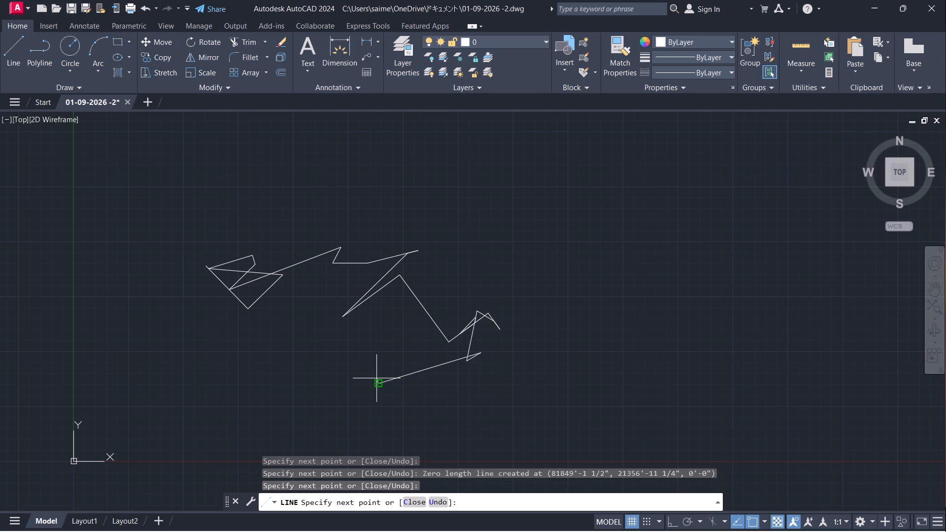
pyautogui.click(397, 351)
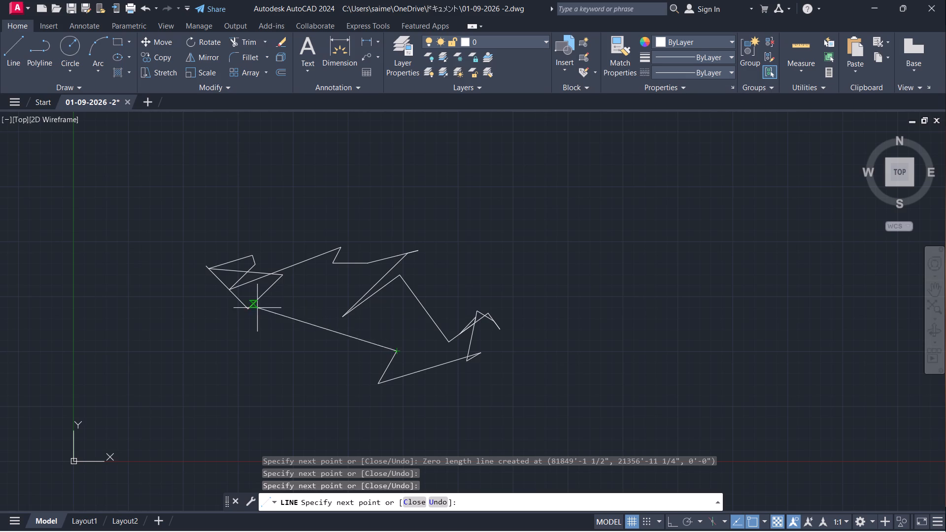
pyautogui.click(307, 334)
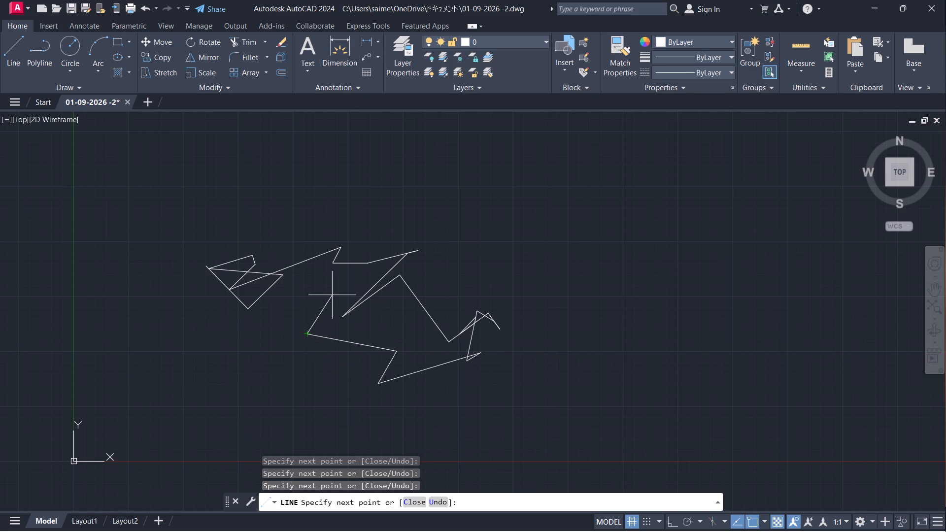
pyautogui.click(332, 295)
pyautogui.click(313, 364)
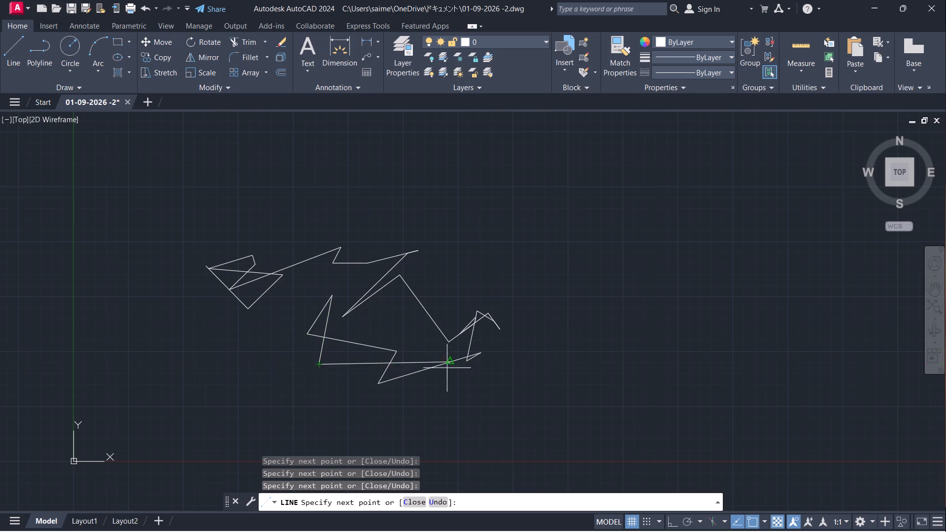
# Continue the line chain northeast from the narrow spike and fill the middle of the drawing with tall crossing freehand zigzags.
pyautogui.click(375, 328)
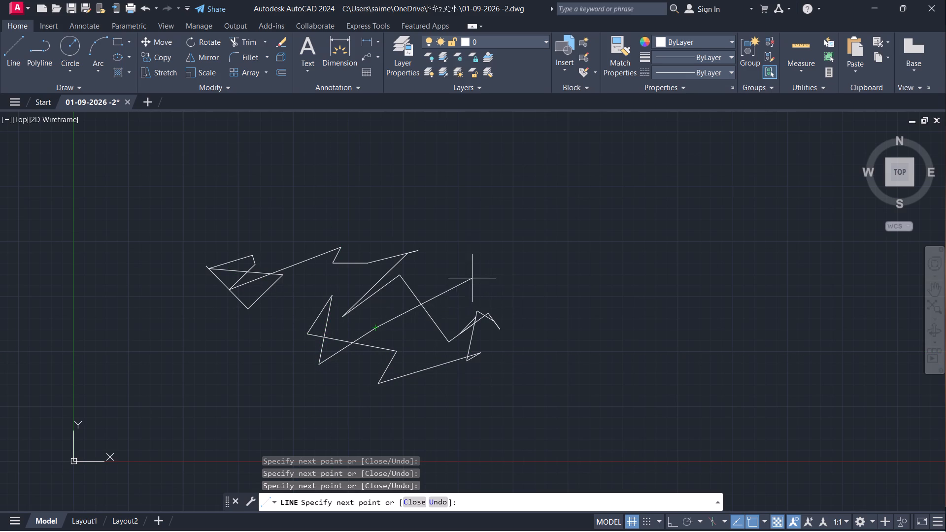
pyautogui.click(447, 282)
pyautogui.click(411, 331)
pyautogui.click(458, 312)
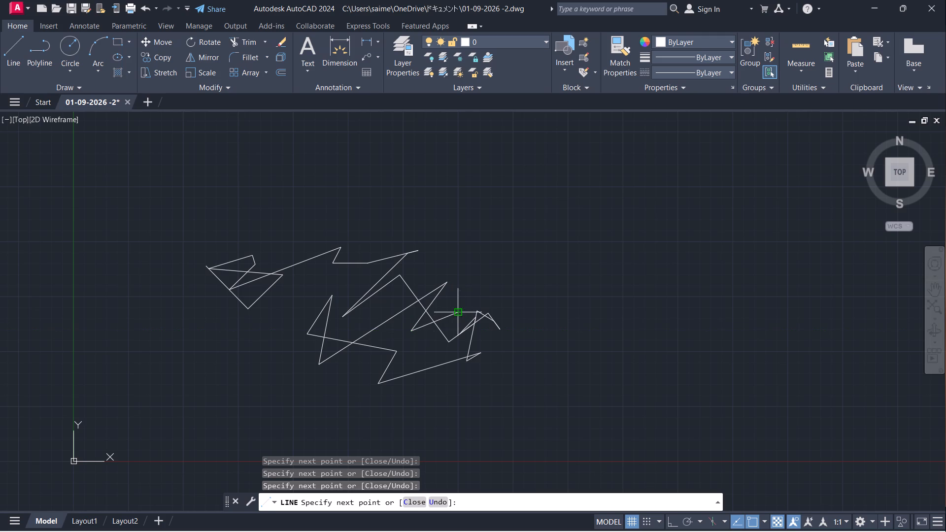
pyautogui.click(441, 352)
pyautogui.click(392, 396)
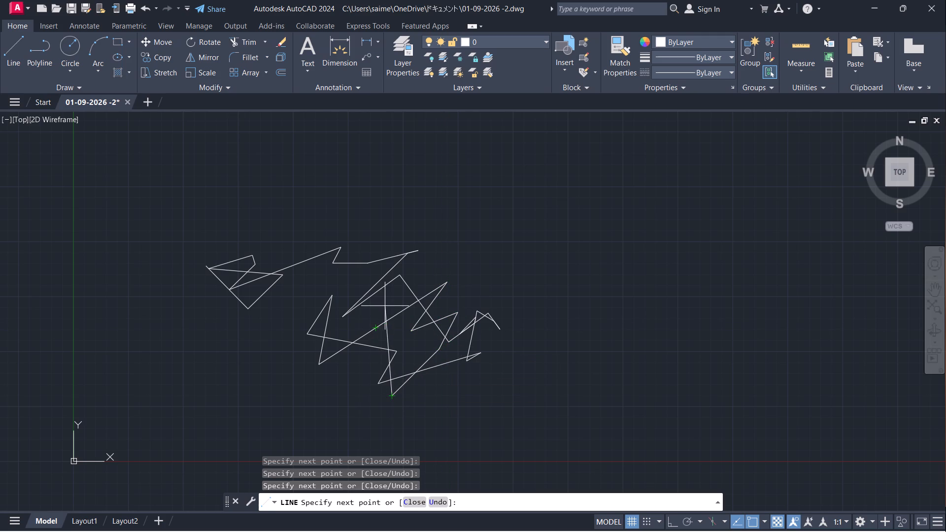
pyautogui.click(385, 306)
pyautogui.click(411, 362)
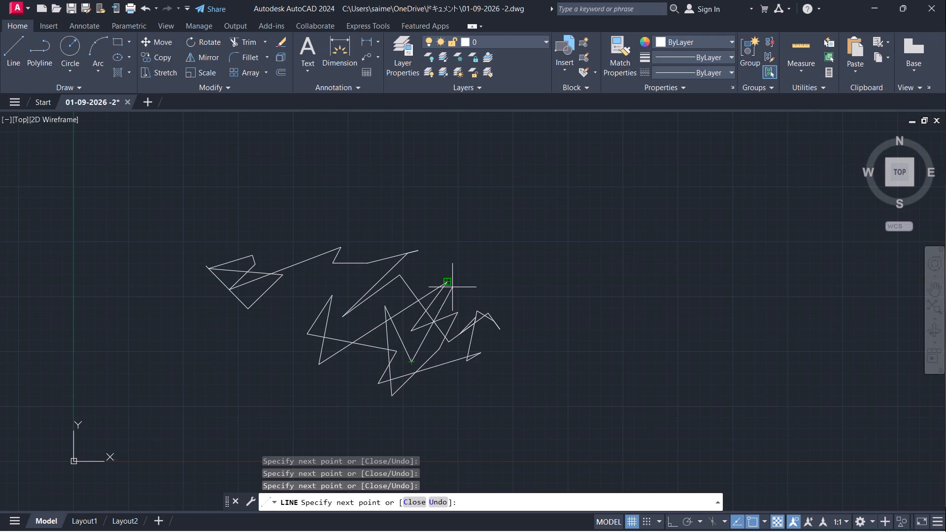
pyautogui.click(452, 287)
pyautogui.click(439, 385)
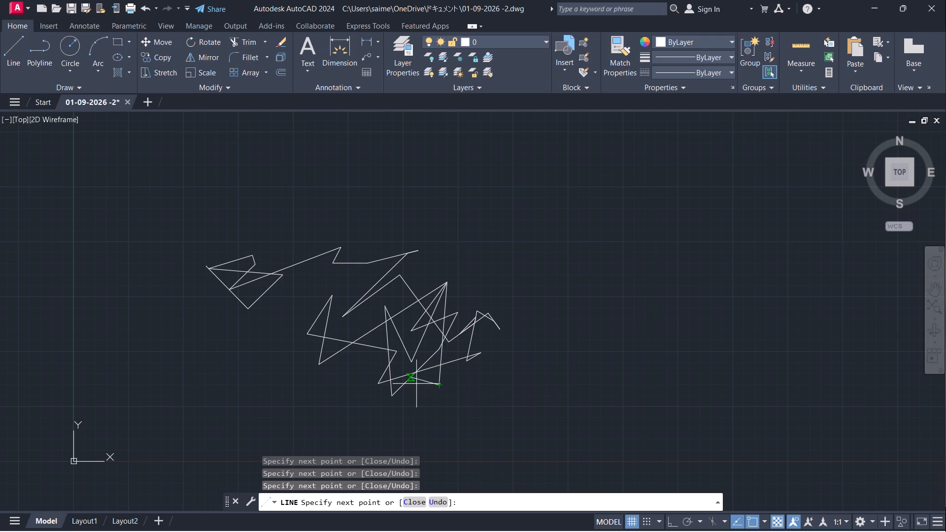
# Run the line chain northwest to a peak, down southwest, and back east into a cluster of short overlapping segments.
pyautogui.click(347, 244)
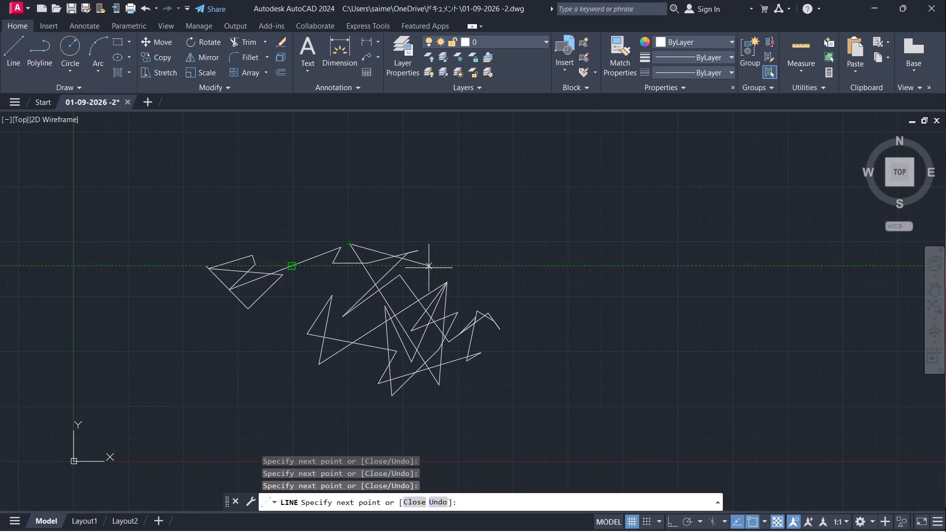
pyautogui.click(292, 306)
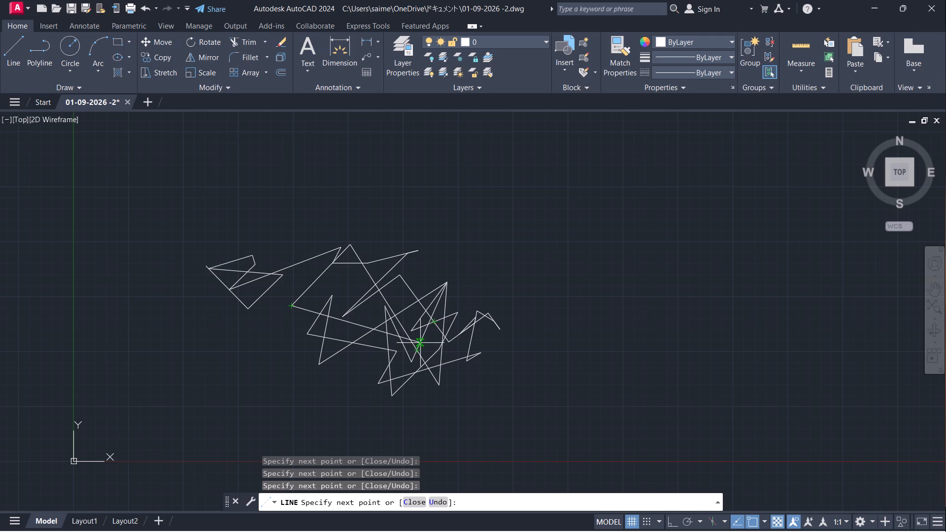
pyautogui.click(415, 347)
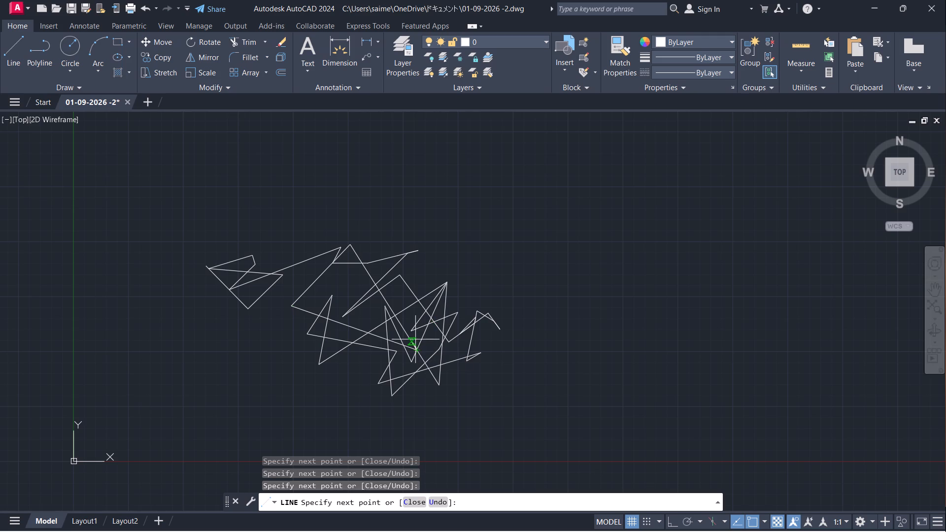
pyautogui.click(416, 339)
pyautogui.click(448, 338)
pyautogui.click(433, 347)
pyautogui.click(409, 356)
pyautogui.click(460, 343)
# Extend the line chain east of the short overlapping segments with steep narrow spikes, ending with a vertical segment going up.
pyautogui.click(506, 310)
pyautogui.click(505, 306)
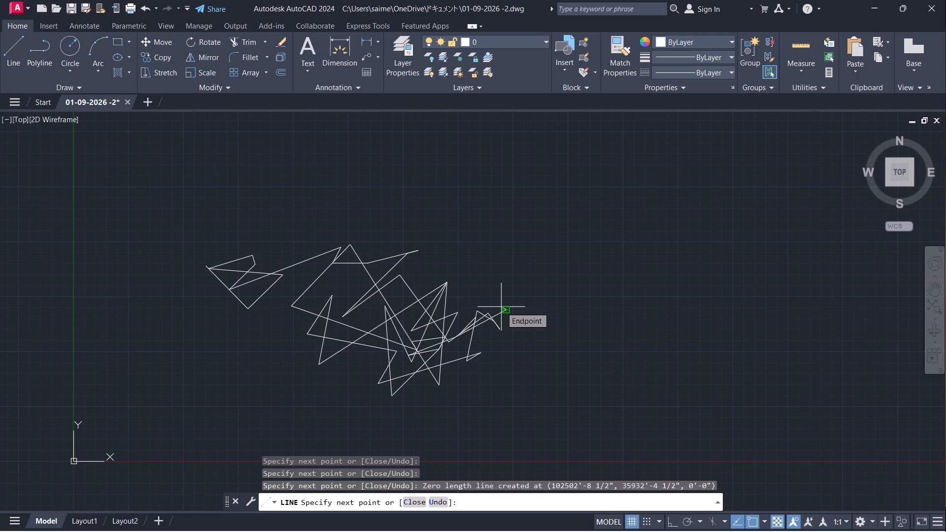
pyautogui.click(501, 307)
pyautogui.click(491, 343)
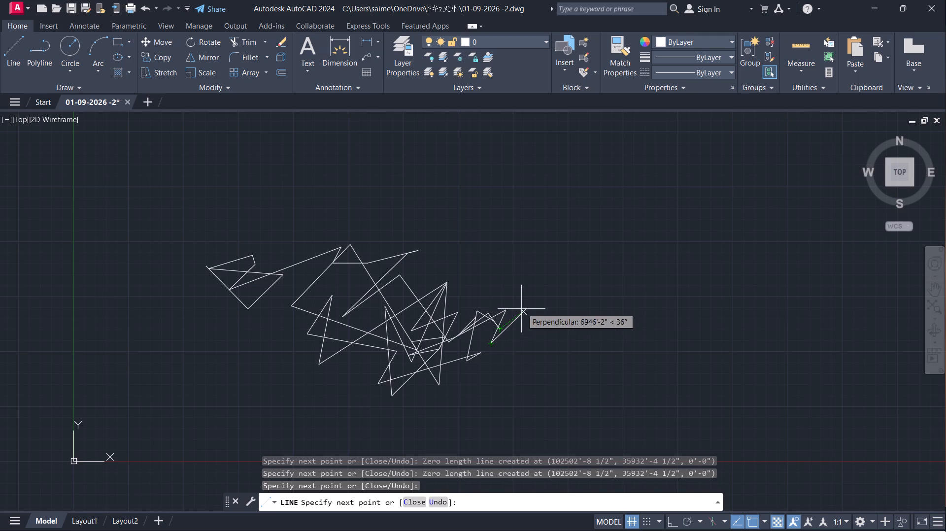
pyautogui.click(538, 284)
pyautogui.click(514, 337)
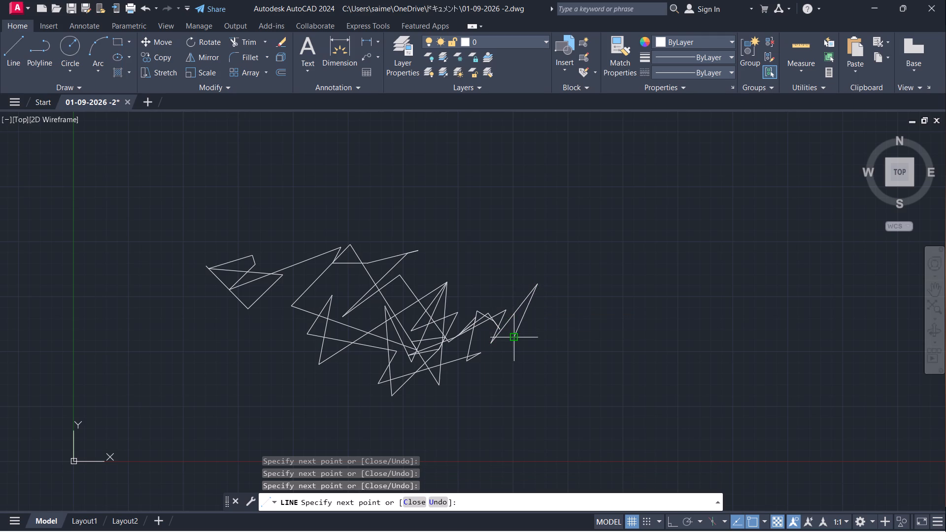
pyautogui.click(513, 345)
pyautogui.click(509, 283)
# Draw a small jagged two-peak outline above the vertical segment and bring the line chain back to the top of the easternmost spike.
pyautogui.click(457, 264)
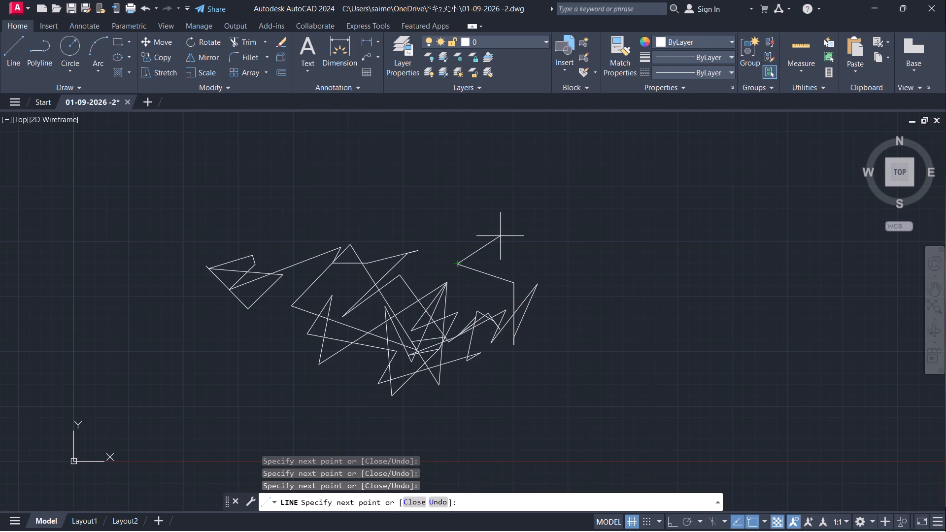
pyautogui.click(500, 236)
pyautogui.click(491, 273)
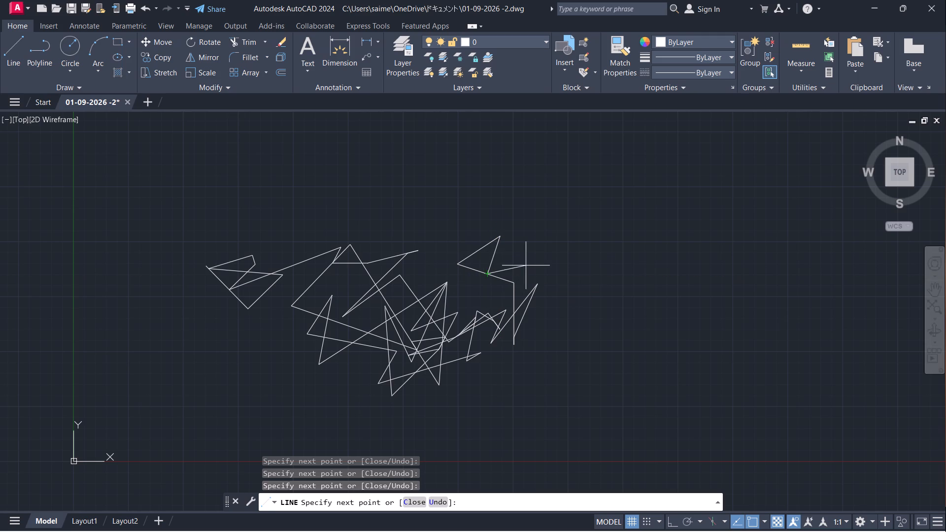
pyautogui.click(528, 265)
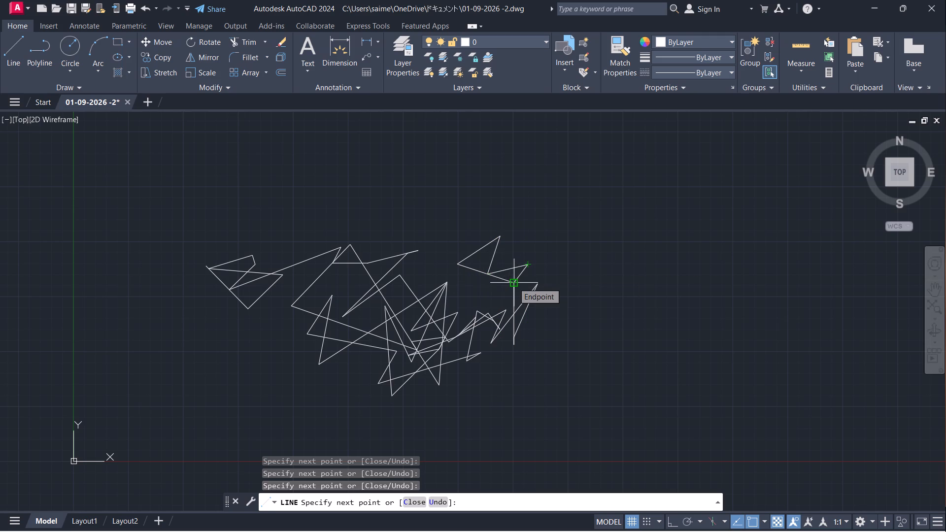
pyautogui.click(513, 283)
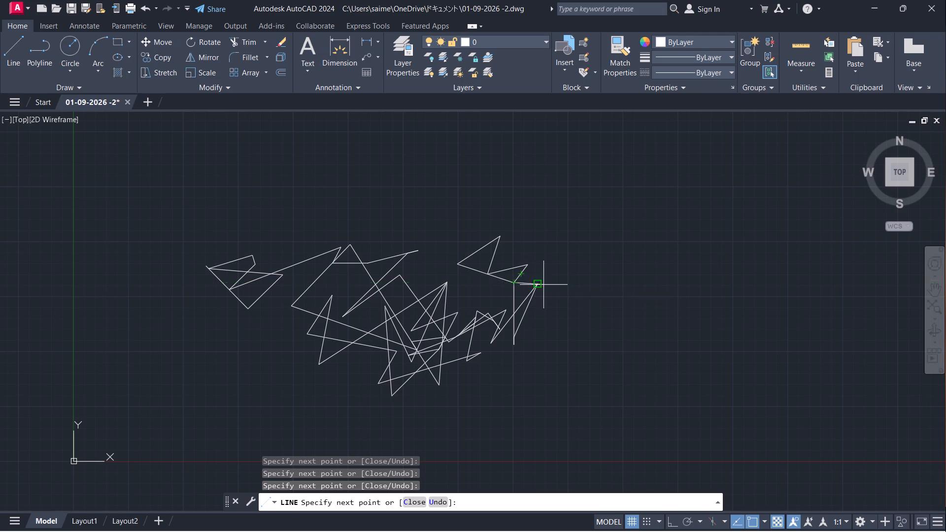
pyautogui.click(539, 284)
# Extend the line chain southeast into a spike, curve it back west underneath, and cross up northeast over the long diagonal.
pyautogui.click(602, 360)
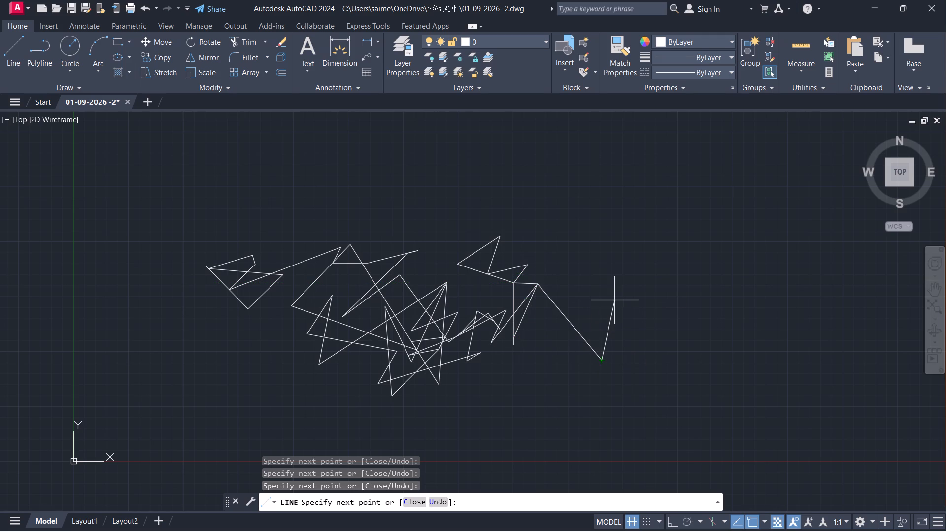
pyautogui.click(614, 300)
pyautogui.click(631, 339)
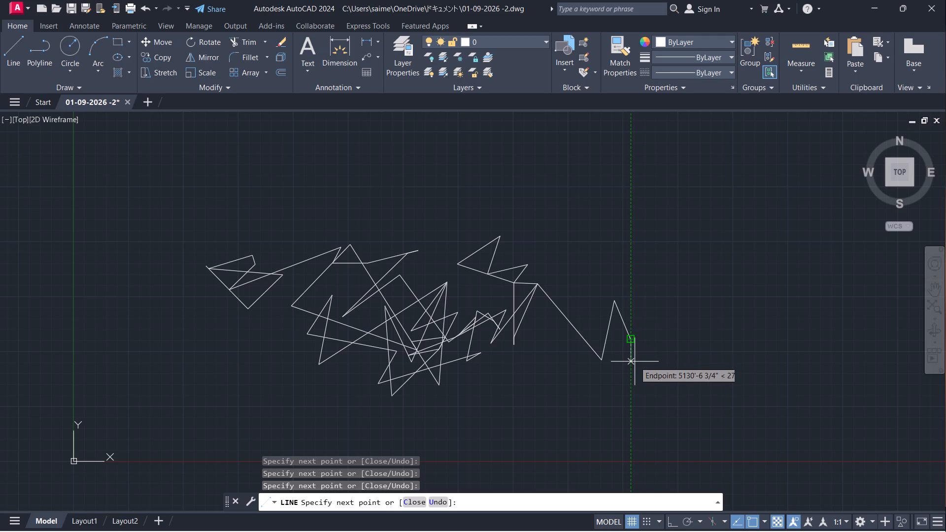
pyautogui.click(635, 362)
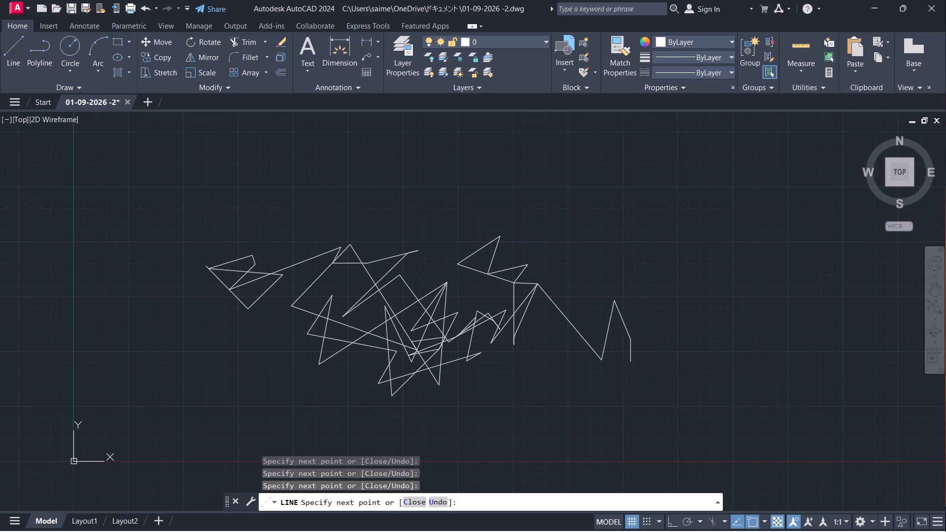
pyautogui.click(606, 369)
pyautogui.click(519, 388)
pyautogui.click(599, 312)
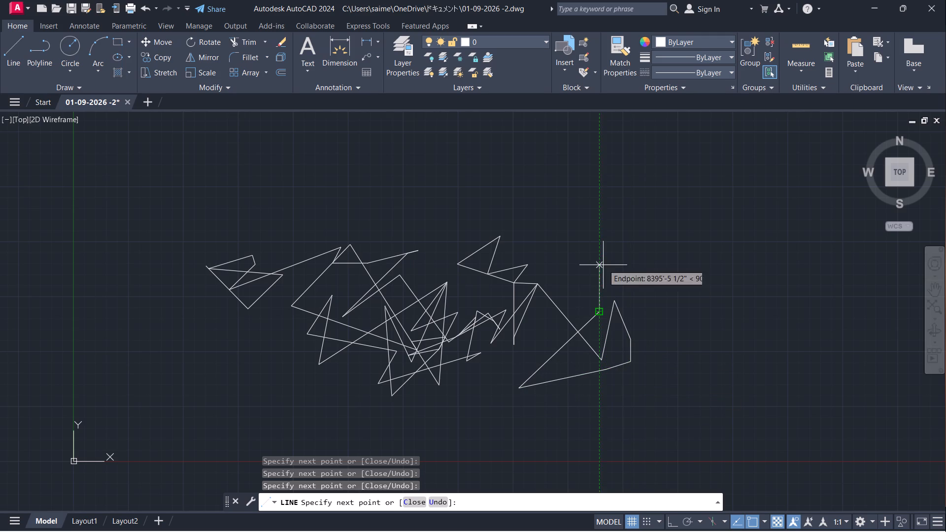
# Carry the line chain straight up and then northwest over the jagged outline to a high point above the drawing.
pyautogui.click(604, 263)
pyautogui.click(543, 249)
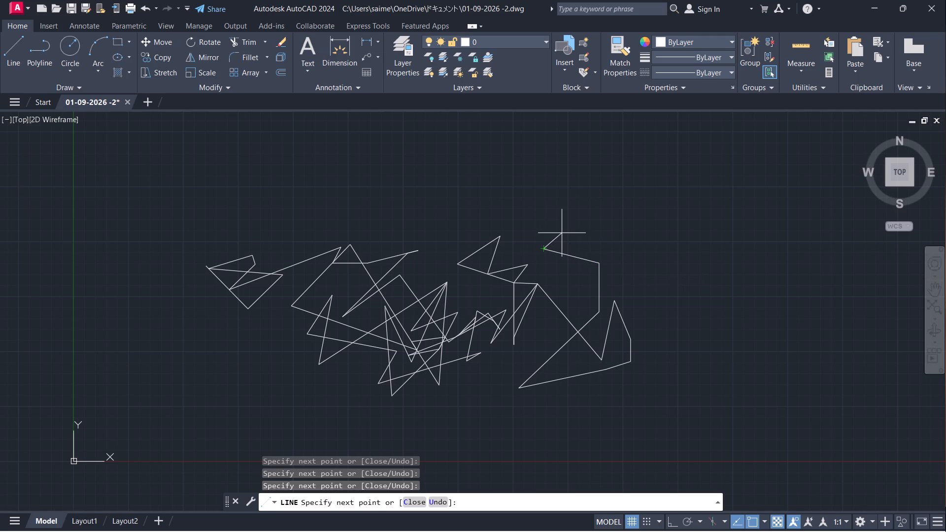
pyautogui.click(562, 233)
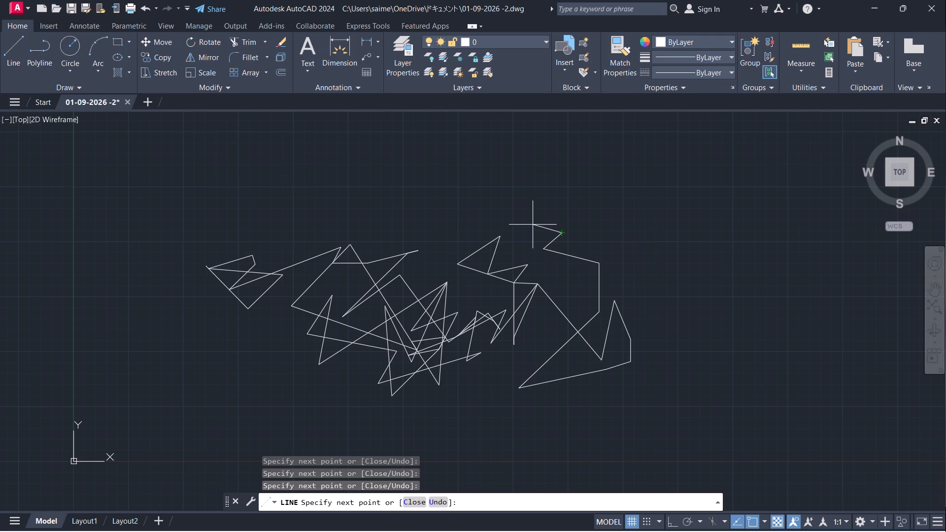
pyautogui.click(533, 220)
pyautogui.click(436, 192)
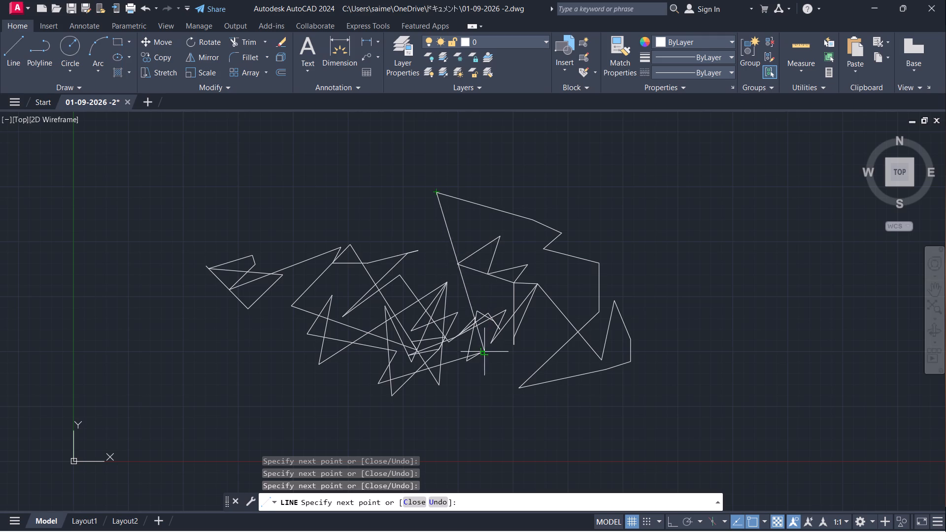
# Drop the line chain steeply south from the high point and zigzag below, ending on the lower edge of the eastern loop.
pyautogui.click(470, 374)
pyautogui.click(532, 356)
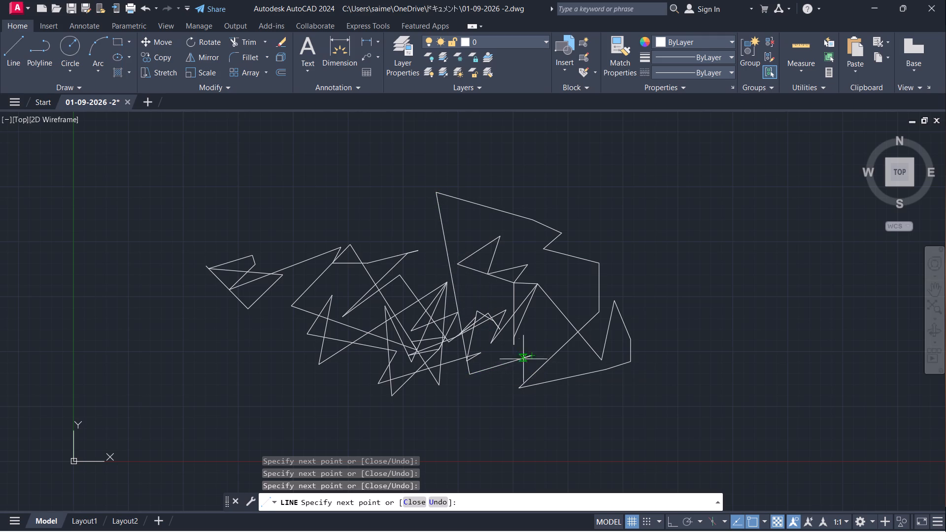
pyautogui.click(498, 385)
pyautogui.click(506, 416)
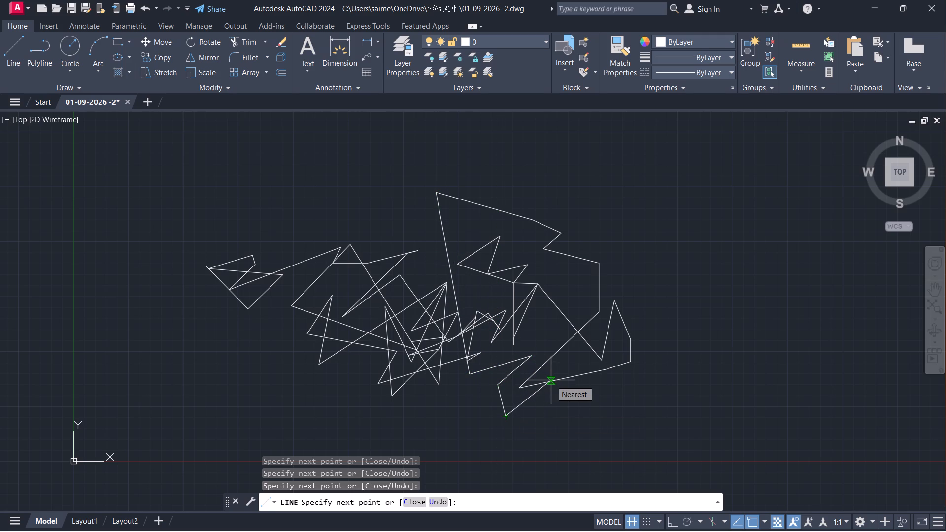
pyautogui.click(551, 380)
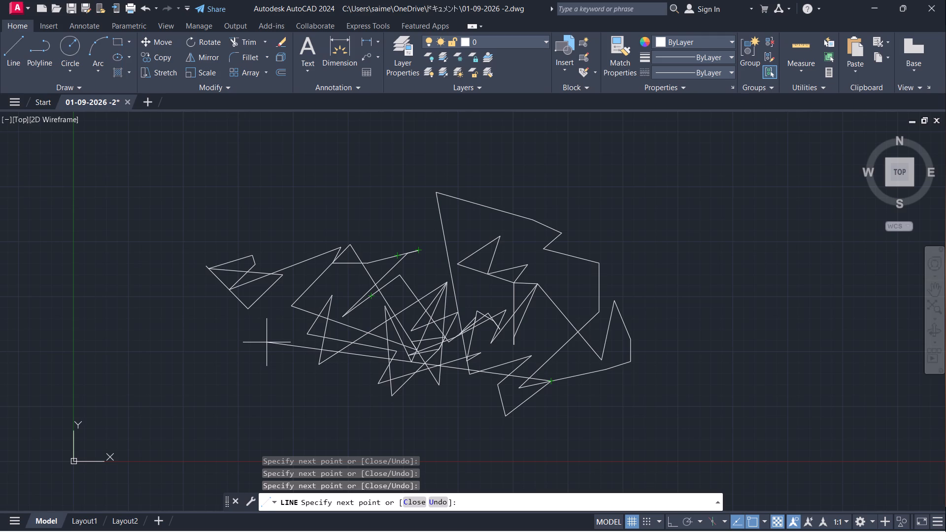
# Run the line chain from the eastern loop far northwest, and zigzag it northeast over two peaks to a new highest point.
pyautogui.click(294, 241)
pyautogui.click(335, 208)
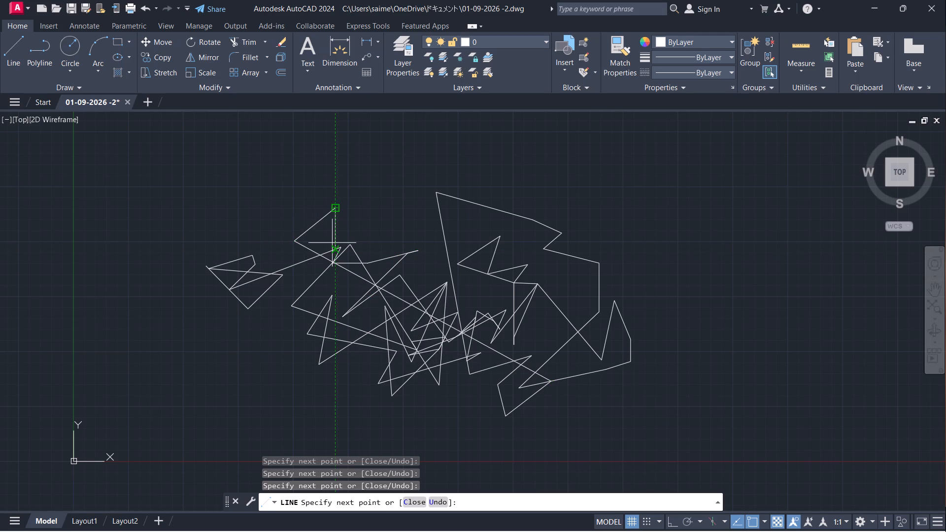
pyautogui.click(374, 222)
pyautogui.click(406, 190)
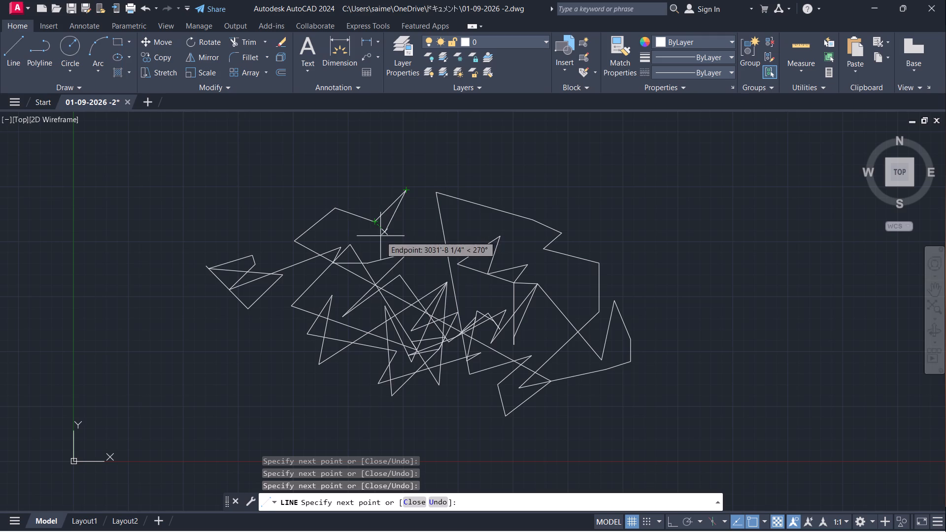
pyautogui.click(399, 243)
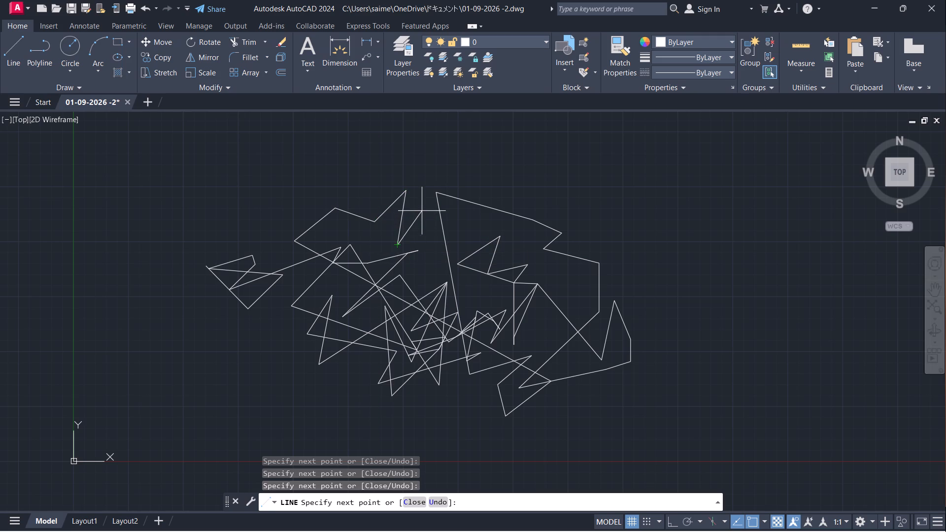
pyautogui.click(424, 207)
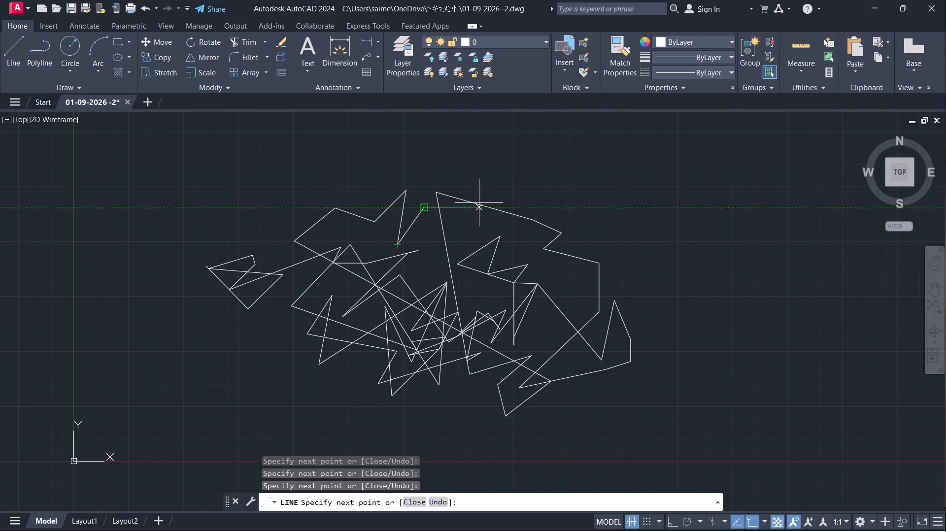
pyautogui.click(433, 168)
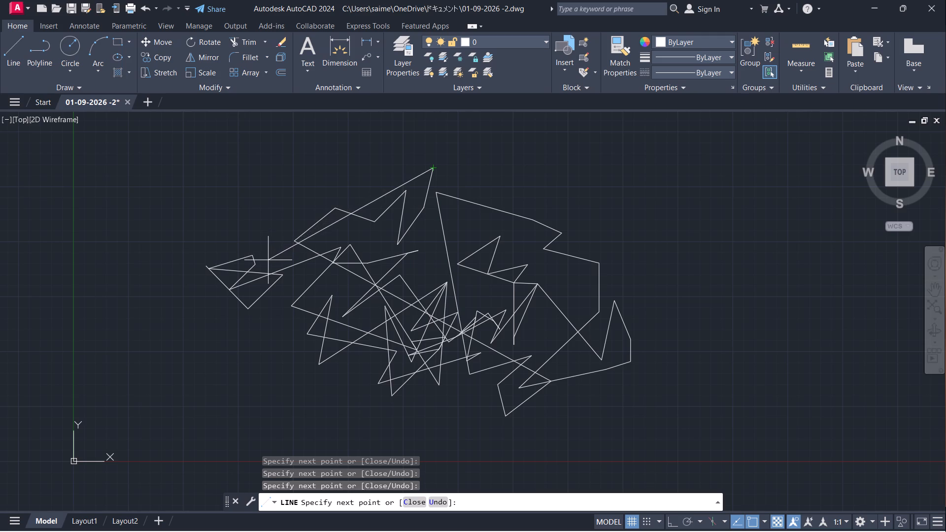
# Carry the line chain west to a sharp tip, back east to the upper outline, and through a zigzag past its eastern side.
pyautogui.click(269, 202)
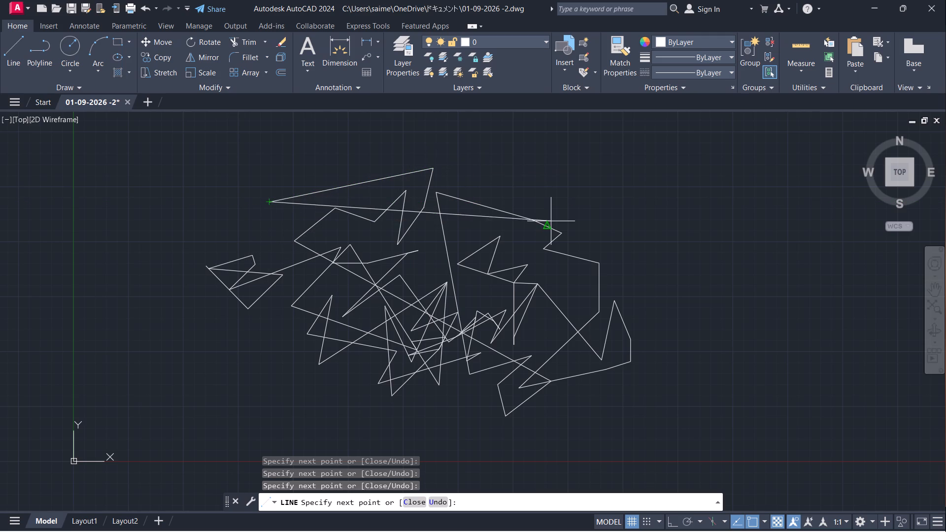
pyautogui.click(551, 221)
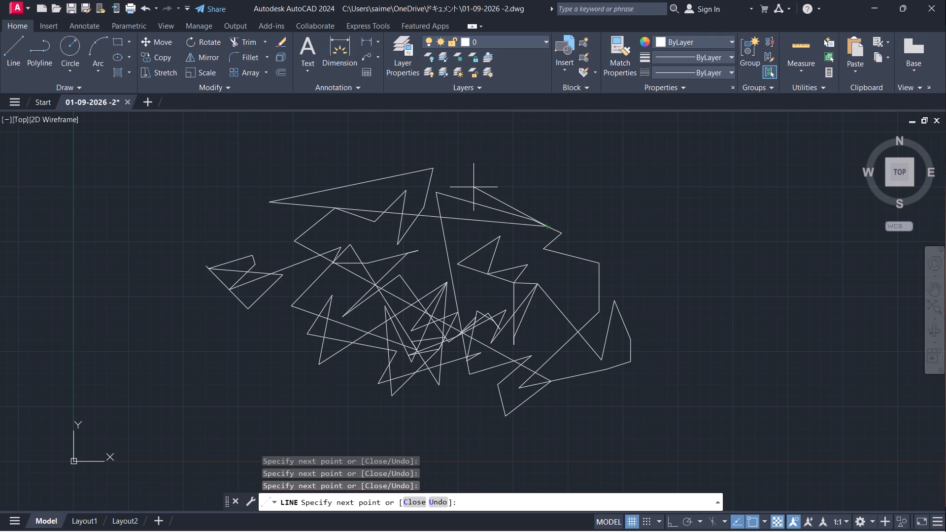
pyautogui.click(541, 265)
pyautogui.click(631, 235)
pyautogui.click(596, 240)
pyautogui.click(565, 277)
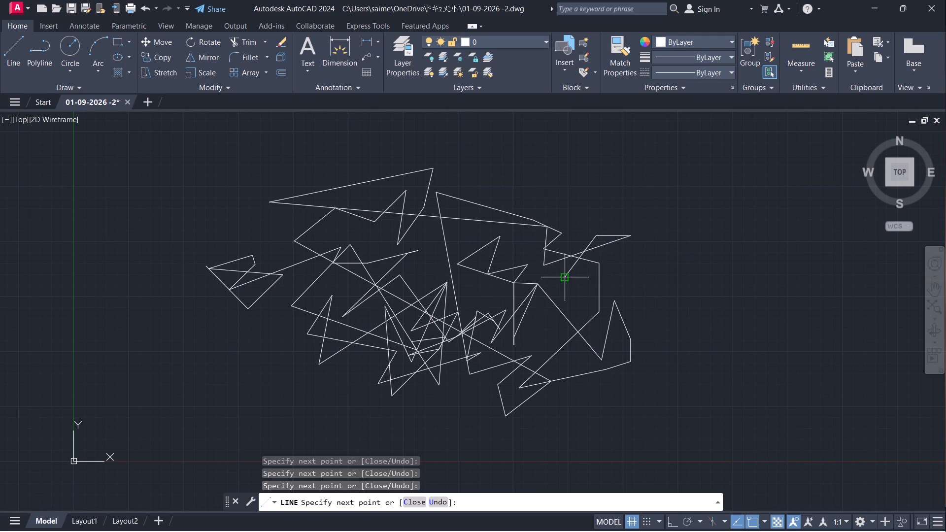
# Return the line chain west to the narrow upper notch, loop it east across the steep line, and bring it back southwest.
pyautogui.click(417, 241)
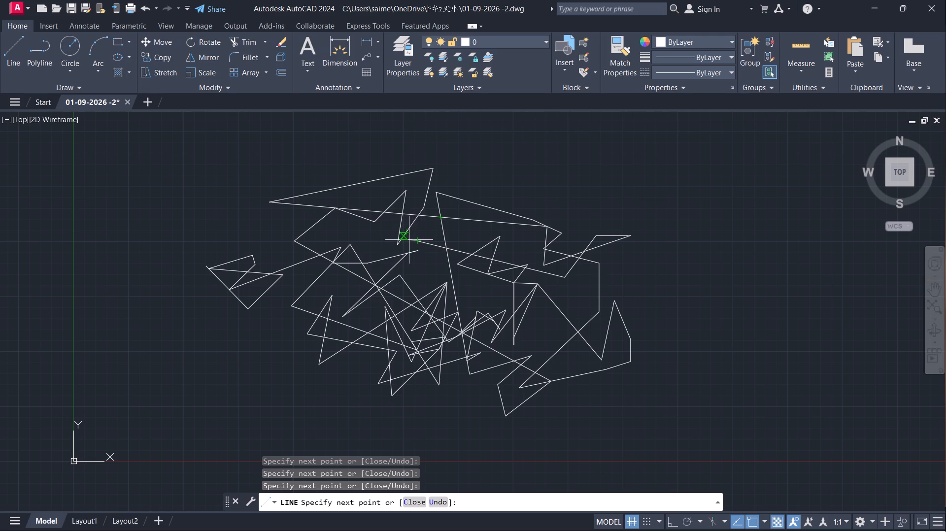
pyautogui.click(409, 240)
pyautogui.click(461, 234)
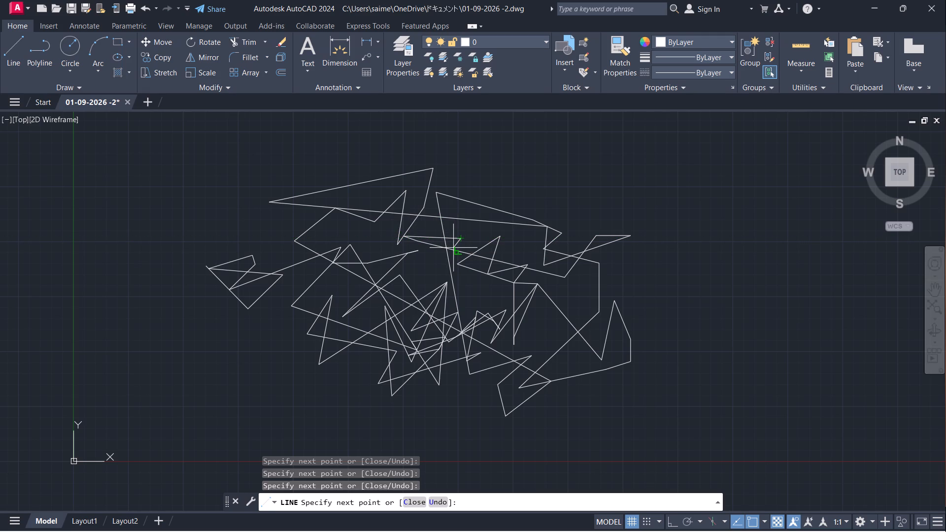
pyautogui.click(453, 248)
pyautogui.click(384, 245)
pyautogui.click(354, 260)
# Zigzag the line chain east again through the narrow loop, with short segments crossing the steep line.
pyautogui.click(389, 243)
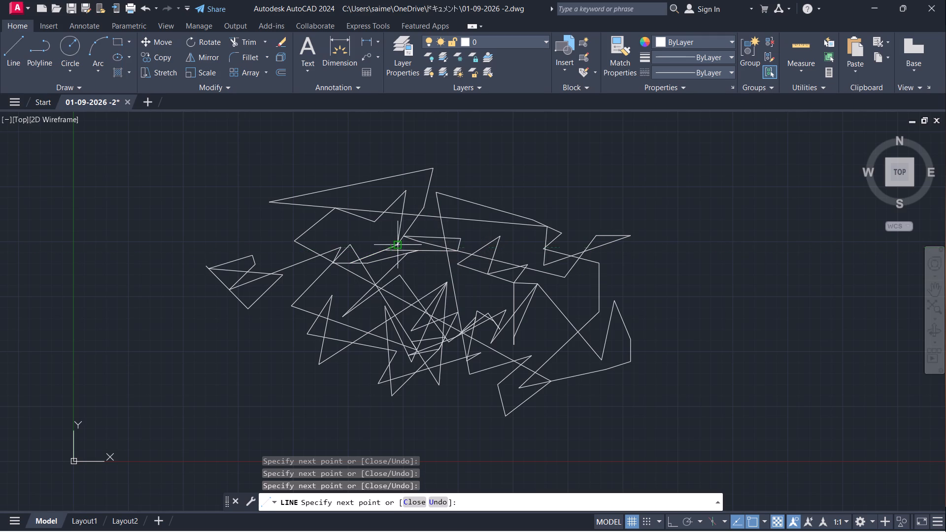
pyautogui.click(416, 244)
pyautogui.click(443, 250)
pyautogui.click(448, 248)
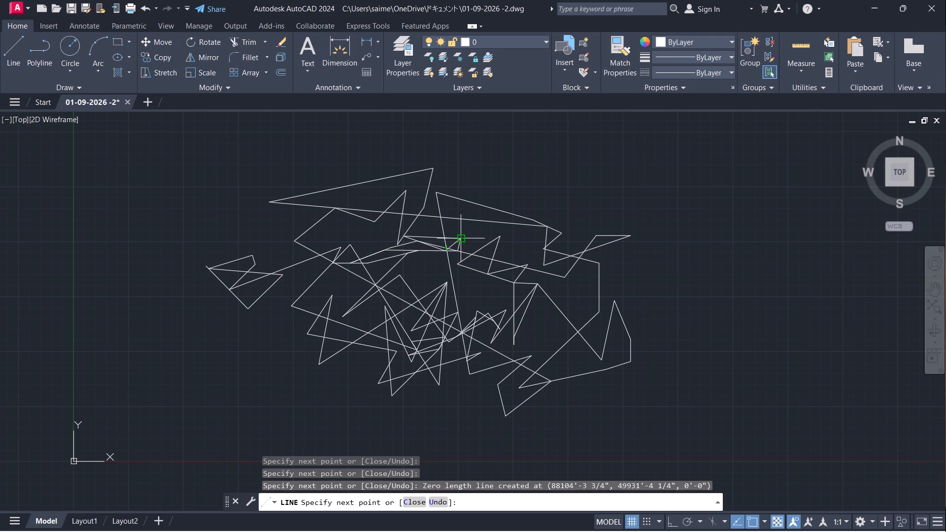
pyautogui.click(462, 239)
pyautogui.click(462, 242)
pyautogui.click(456, 253)
pyautogui.click(451, 255)
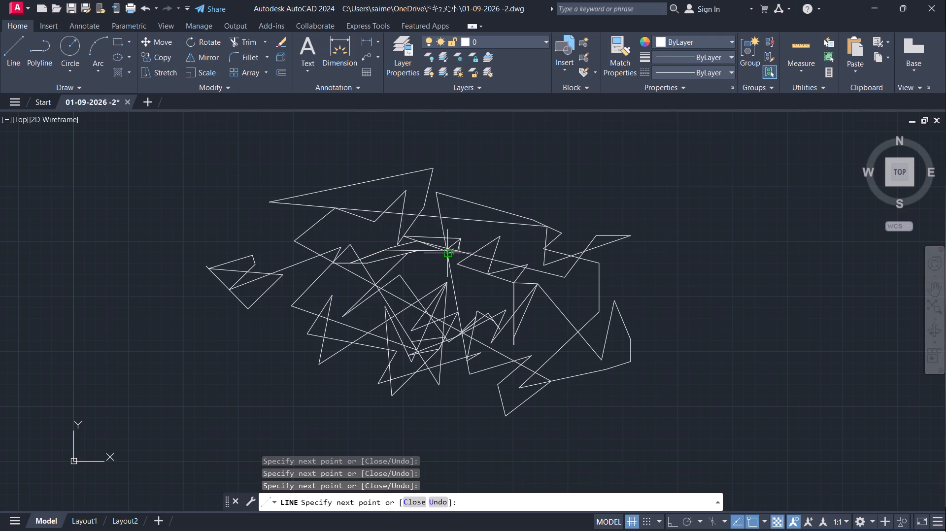
# Add a short westward segment and a cluster of tiny segments around the loop's upper edge beside the steep line.
pyautogui.click(420, 257)
pyautogui.moveTo(430, 251); pyautogui.dragTo(441, 246)
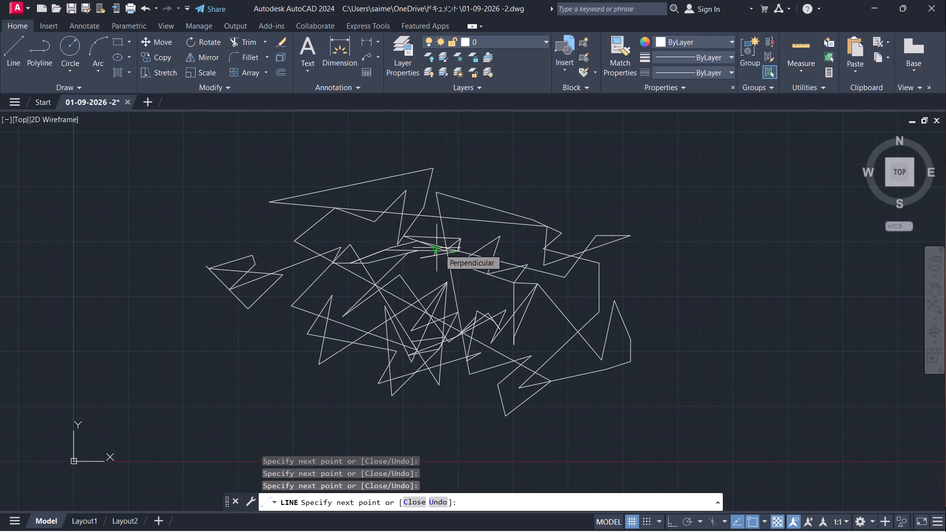
pyautogui.click(439, 249)
pyautogui.click(445, 242)
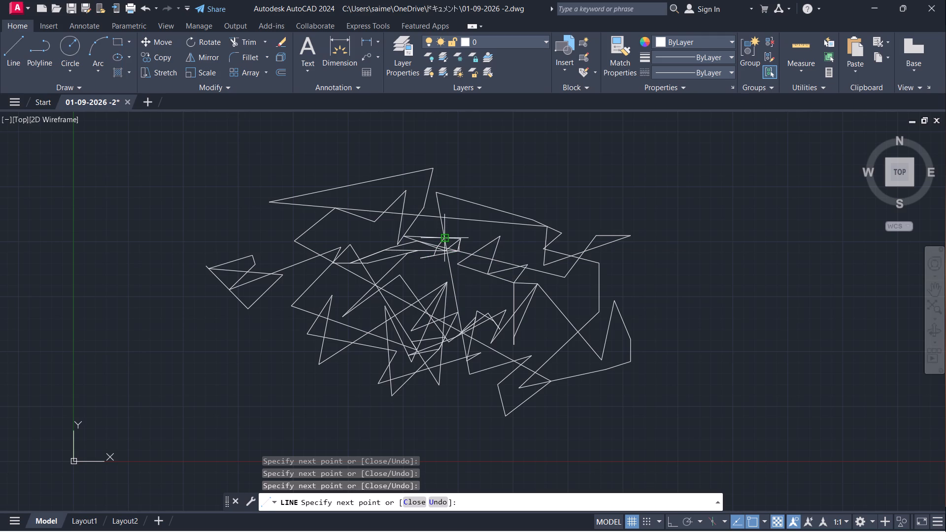
pyautogui.click(446, 241)
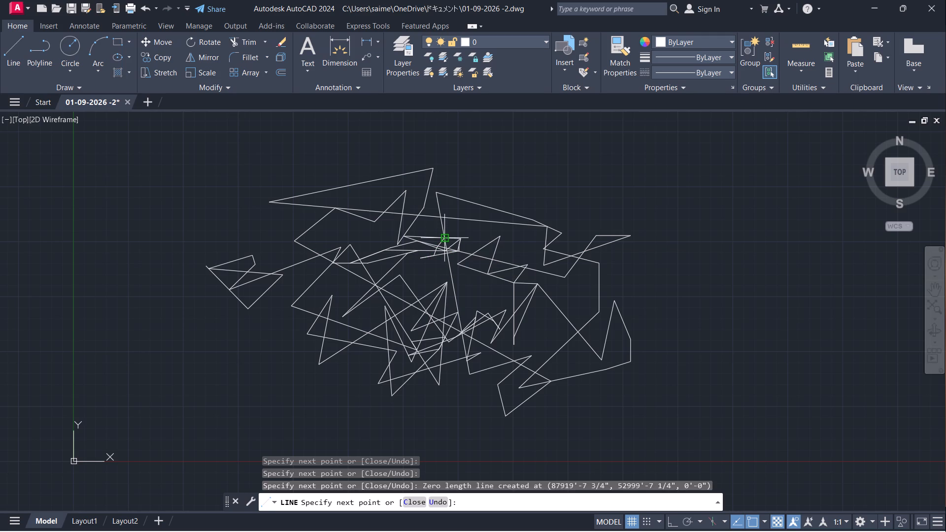
pyautogui.click(446, 241)
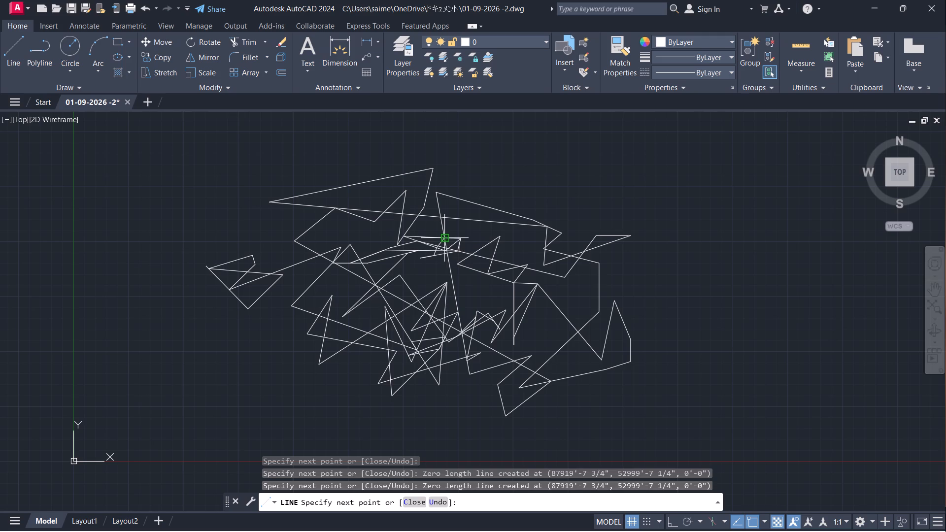
pyautogui.click(446, 241)
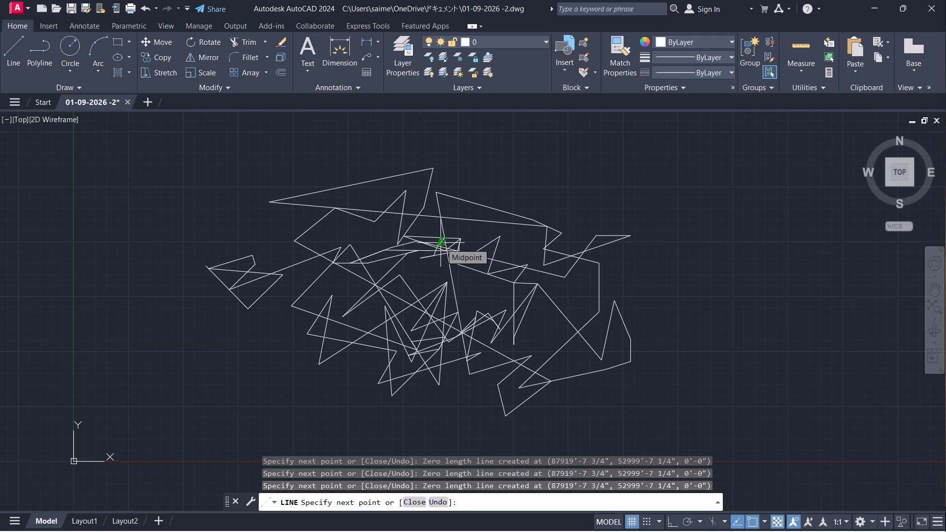
pyautogui.click(441, 243)
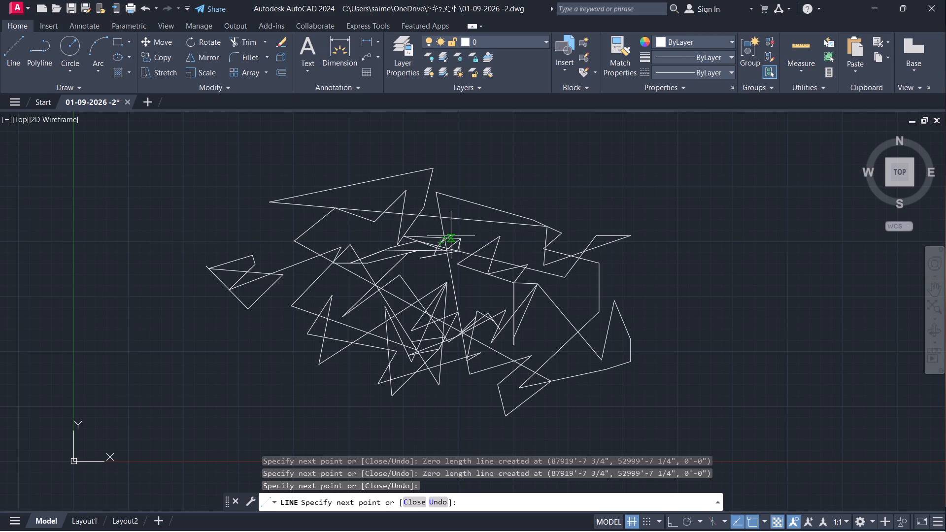
pyautogui.click(451, 235)
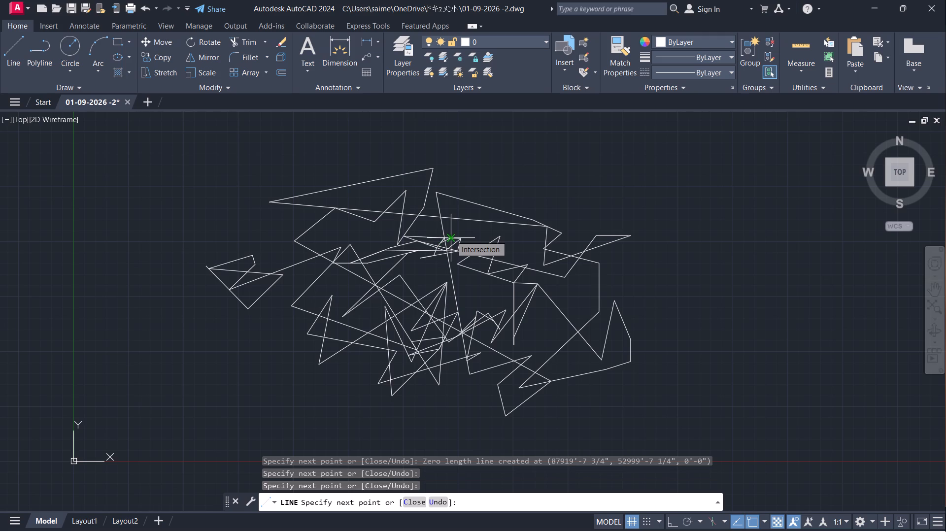
pyautogui.click(451, 235)
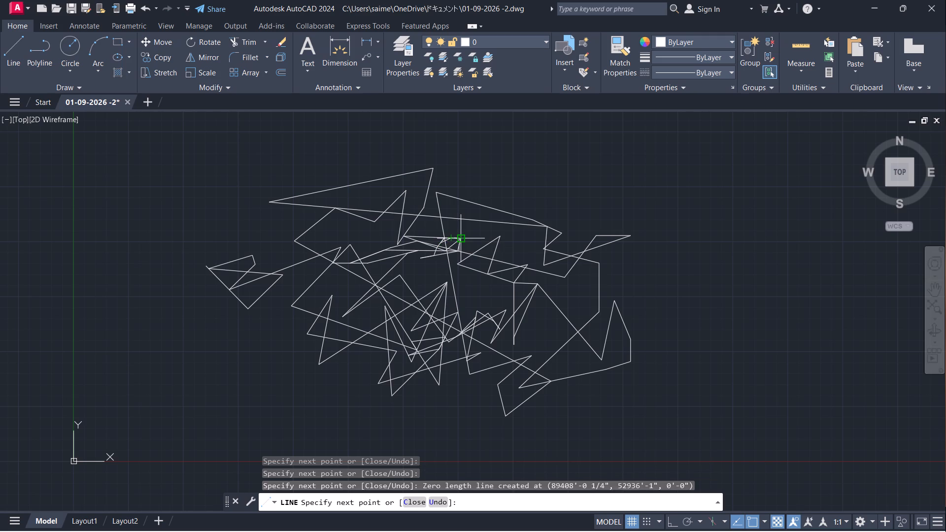
# Take the line chain northeast to the long upper line, up to a peak, and east over a shallow dip above the outline.
pyautogui.click(483, 224)
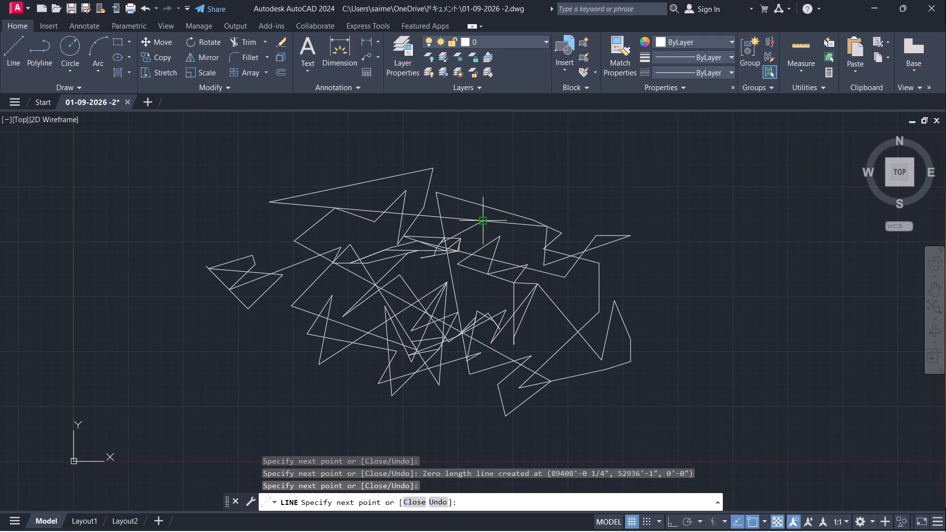
pyautogui.moveTo(462, 186); pyautogui.dragTo(457, 193)
pyautogui.click(522, 207)
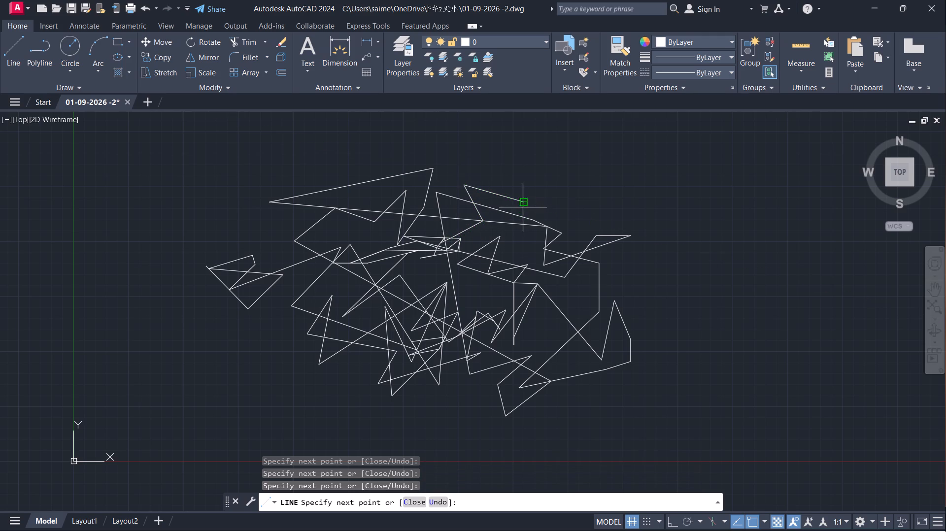
pyautogui.click(546, 192)
pyautogui.moveTo(546, 192); pyautogui.dragTo(548, 198)
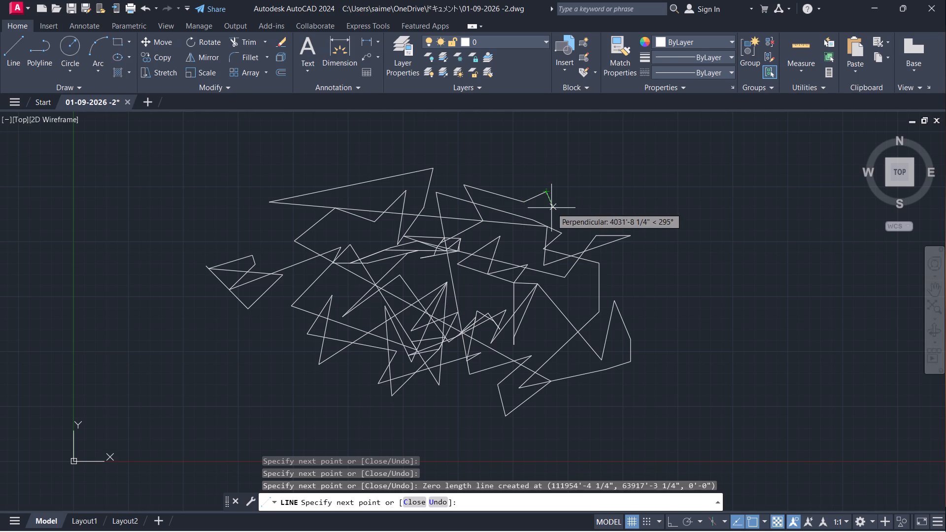
pyautogui.click(551, 208)
pyautogui.click(557, 208)
# Zigzag the line chain down across the outline's northeast shoulder, and continue it east to the crossing diagonal.
pyautogui.click(532, 240)
pyautogui.click(551, 231)
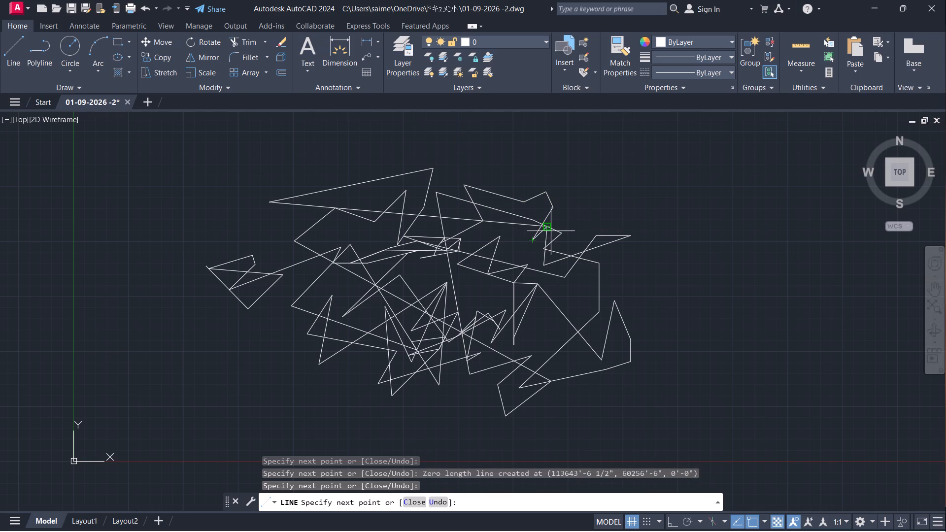
pyautogui.click(533, 250)
pyautogui.click(570, 242)
pyautogui.click(586, 252)
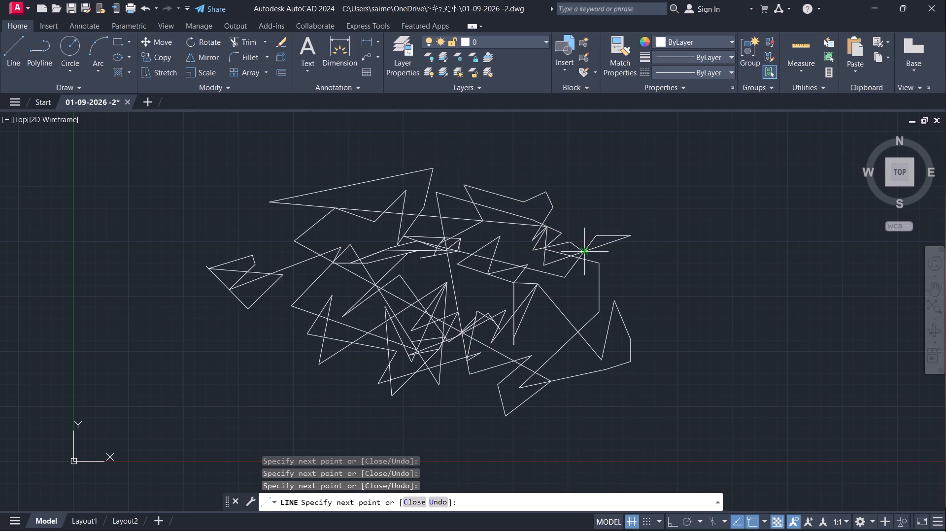
# Draw a tight back-and-forth zigzag of short segments along the diagonal near the outline's northeast corner.
pyautogui.click(584, 259)
pyautogui.click(593, 253)
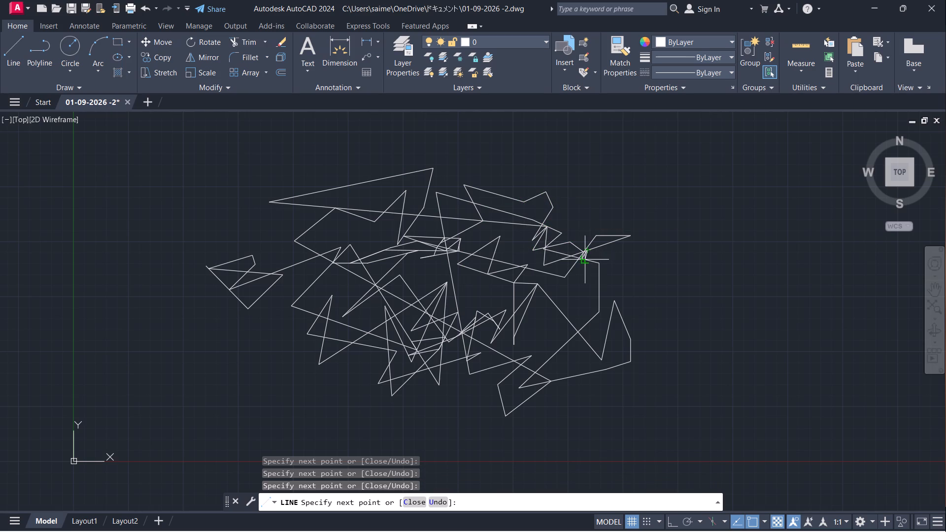
pyautogui.click(581, 264)
pyautogui.click(598, 243)
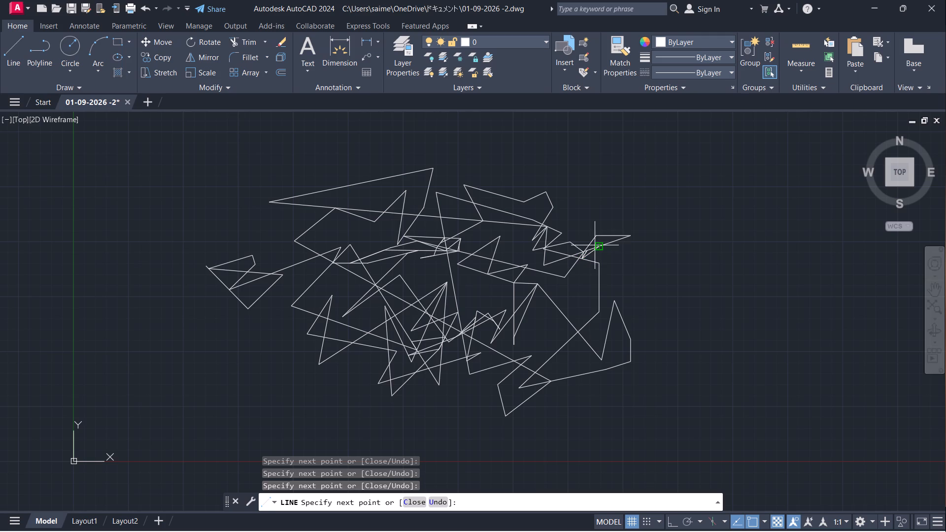
pyautogui.click(595, 245)
pyautogui.click(584, 258)
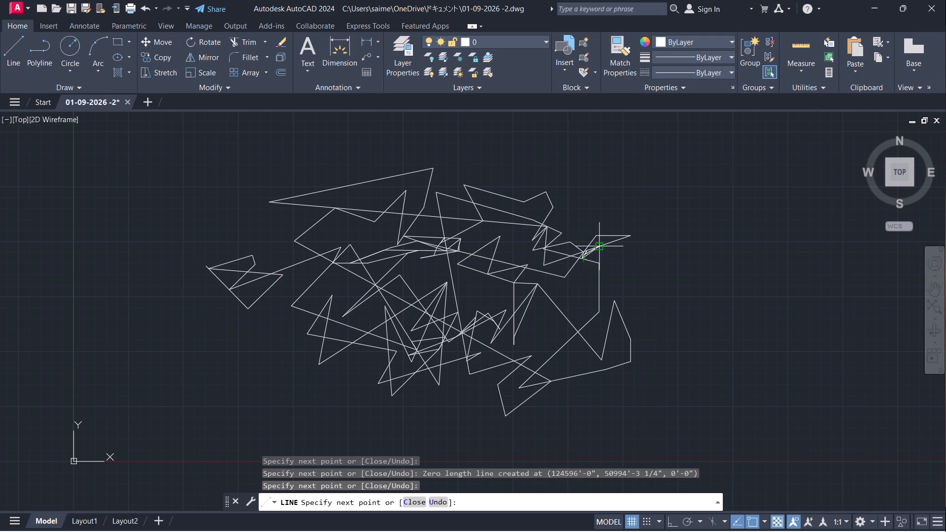
pyautogui.click(599, 247)
pyautogui.click(587, 252)
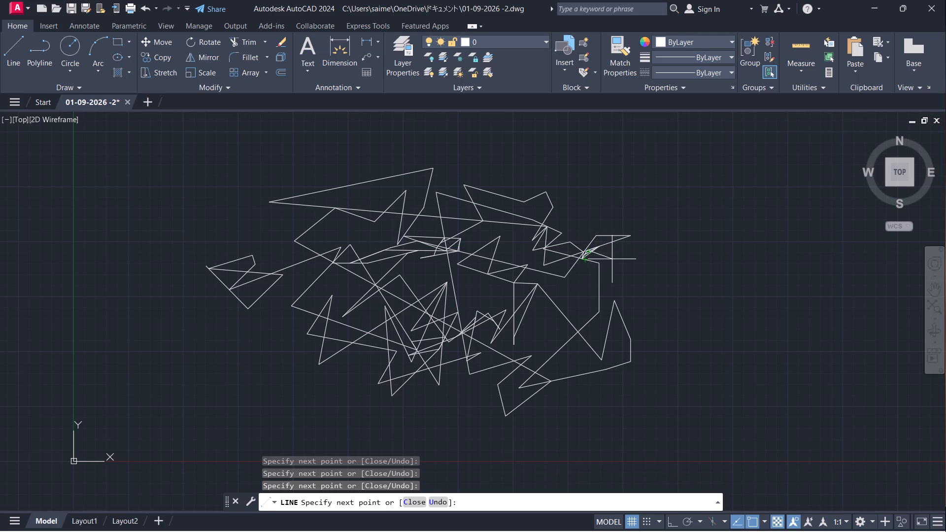
# Extend the line chain east in short zigzags, up northeast past the outer tip and back, ending with a short vertical drop.
pyautogui.click(622, 254)
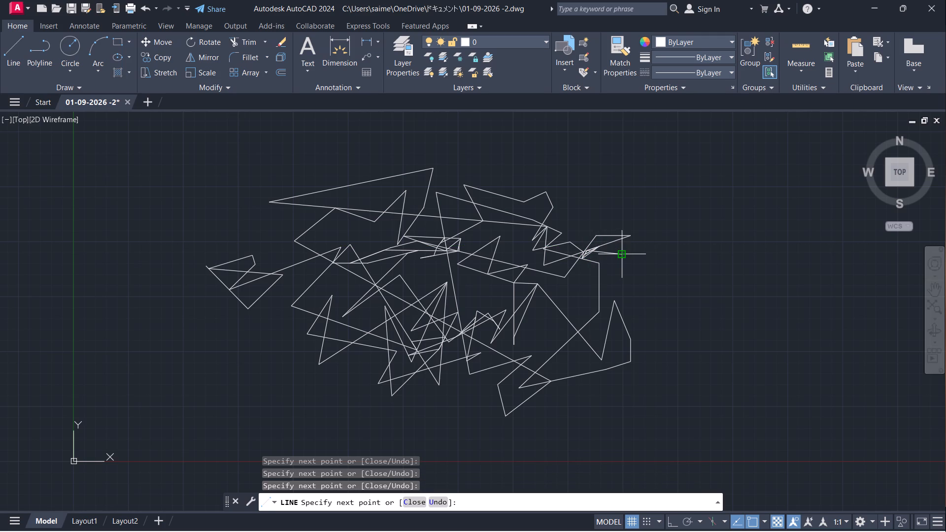
pyautogui.click(622, 254)
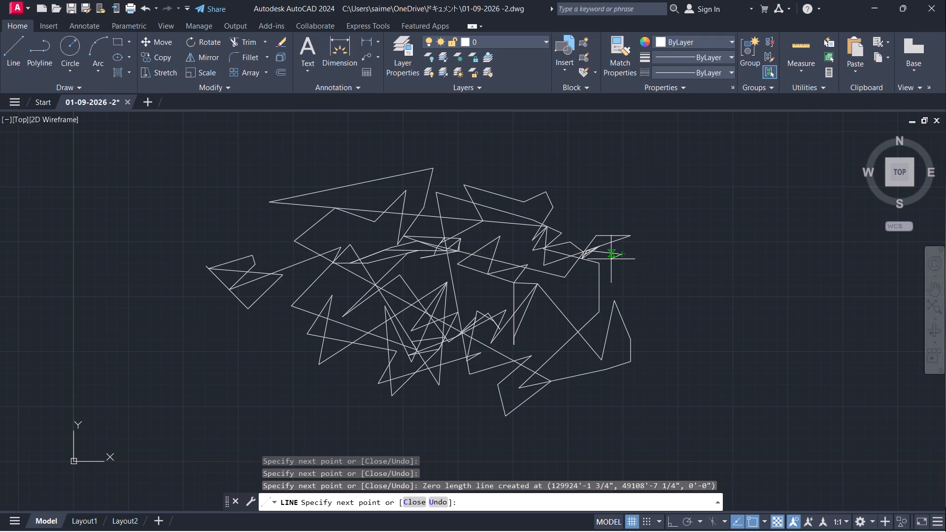
pyautogui.click(610, 260)
pyautogui.click(628, 247)
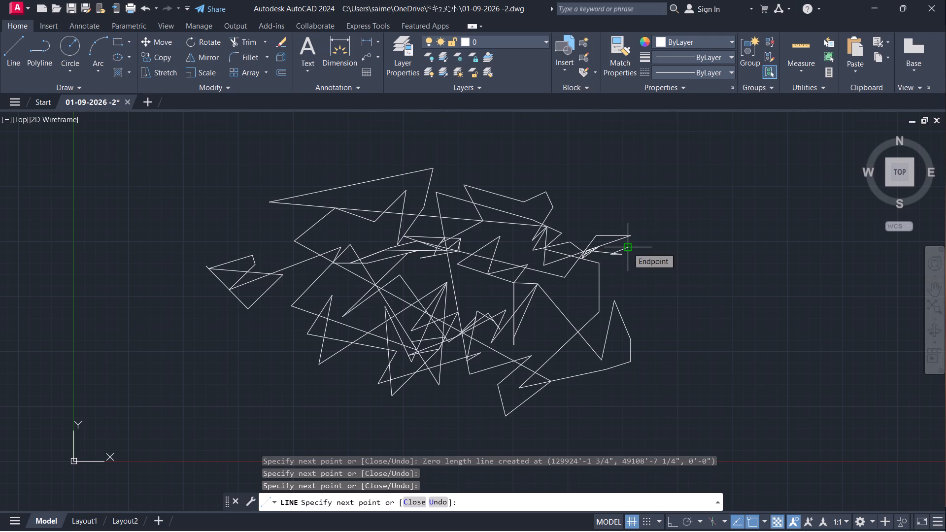
pyautogui.click(628, 247)
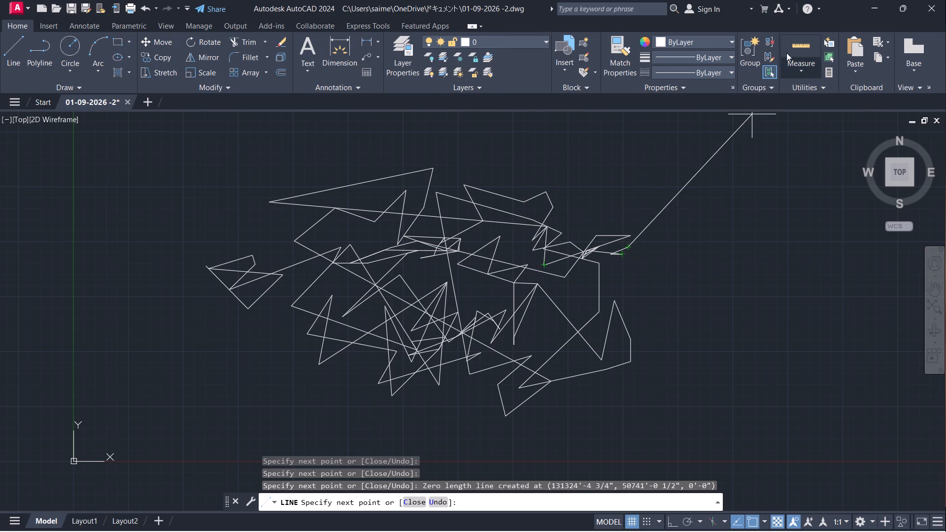
pyautogui.click(654, 230)
pyautogui.click(657, 222)
pyautogui.click(636, 247)
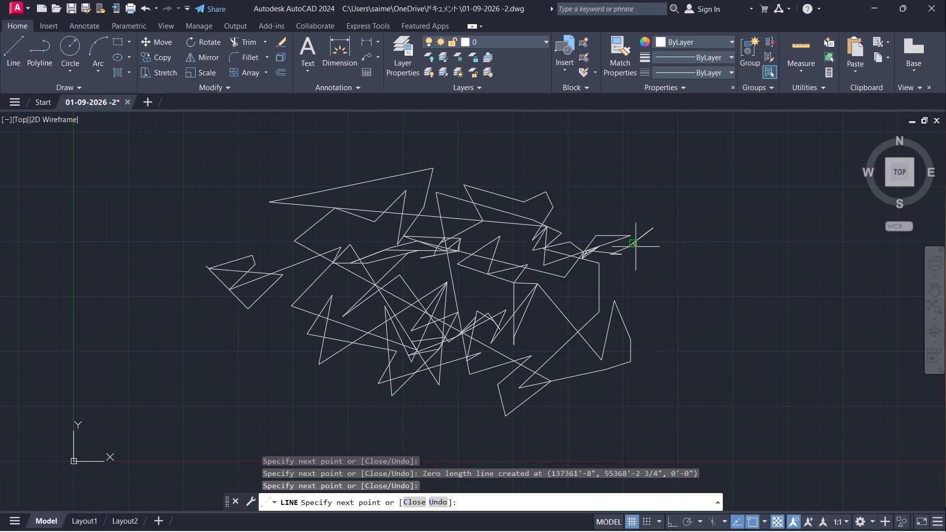
pyautogui.click(652, 228)
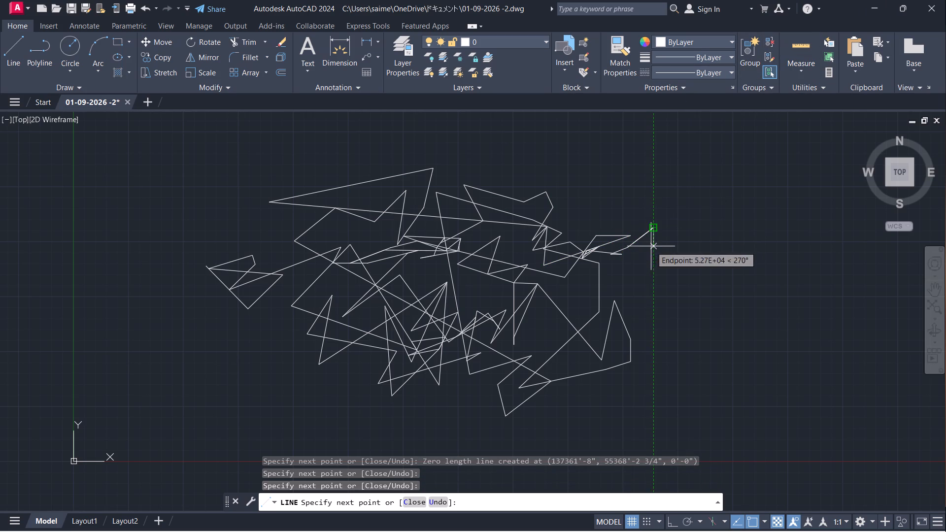
pyautogui.click(651, 246)
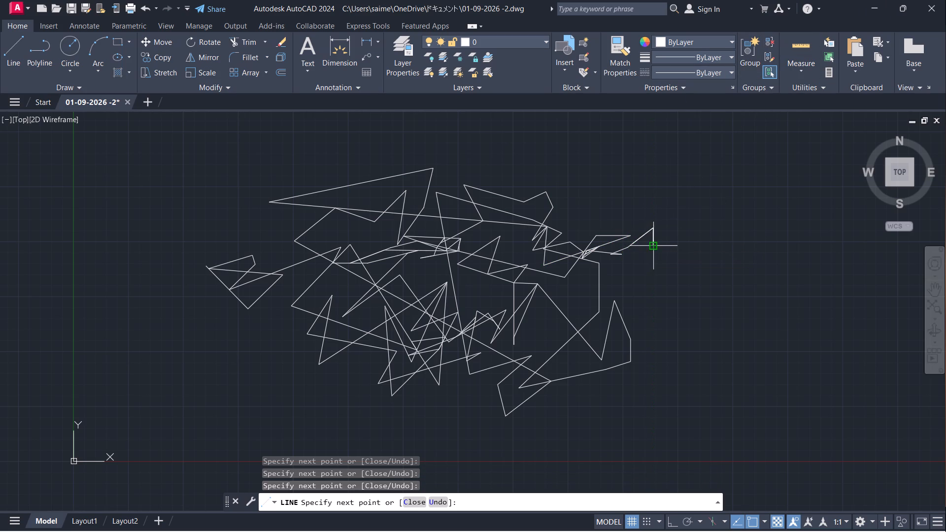
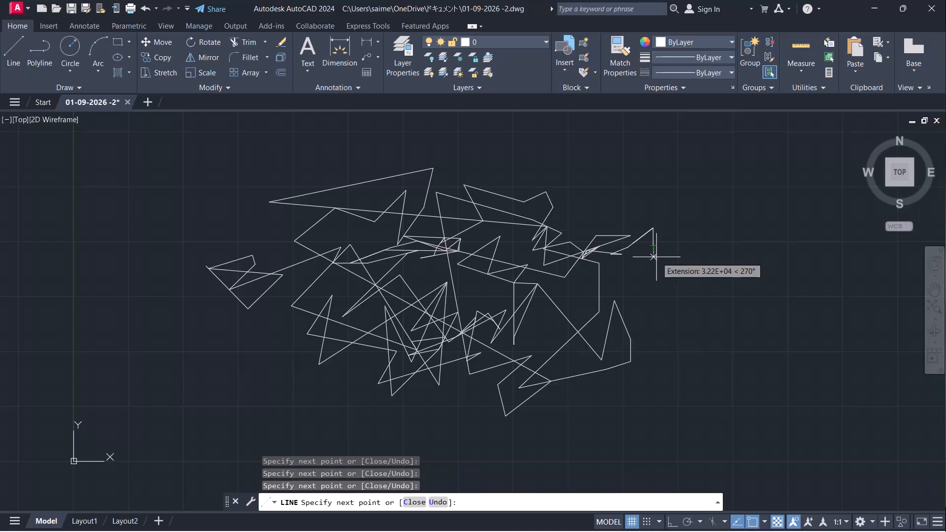
# Continue the line chain southeast in uneven zigzags from the short vertical drop, ending in a small hook beyond the outline's east side.
pyautogui.click(656, 257)
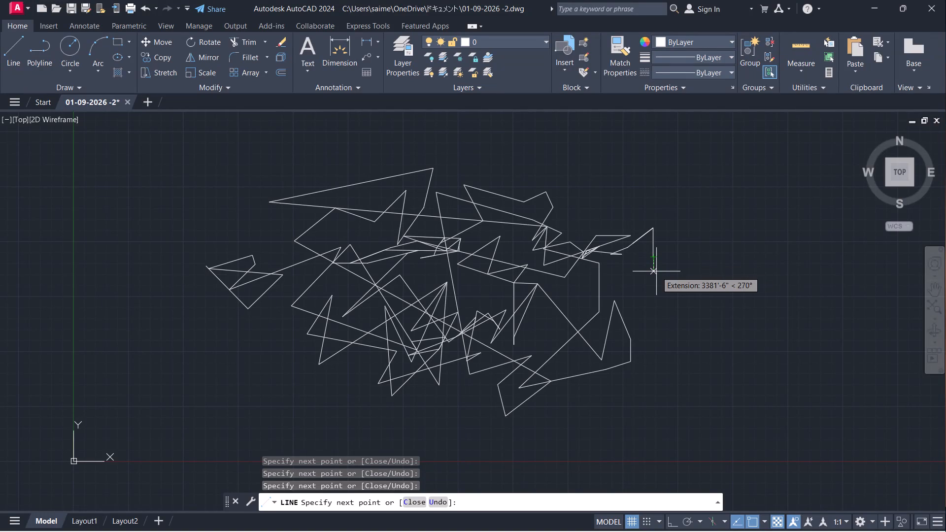
pyautogui.click(664, 284)
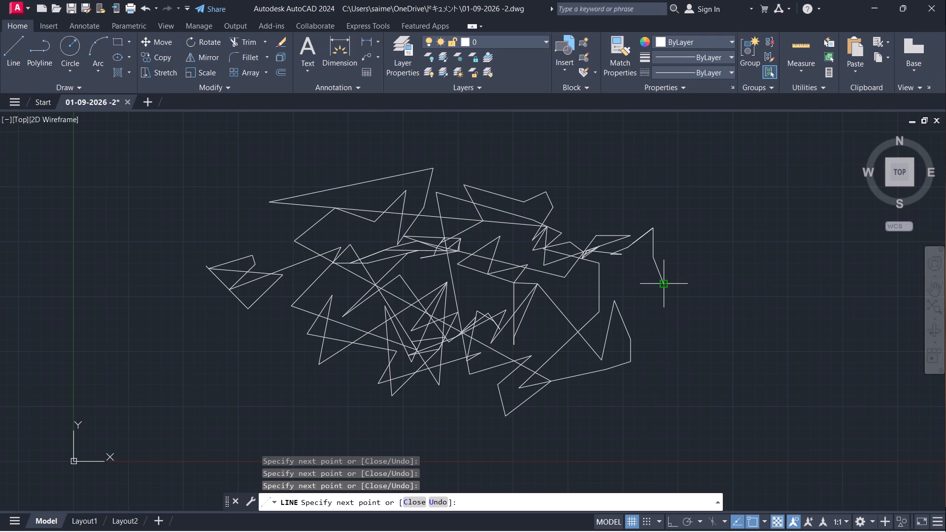
pyautogui.click(686, 249)
pyautogui.click(659, 338)
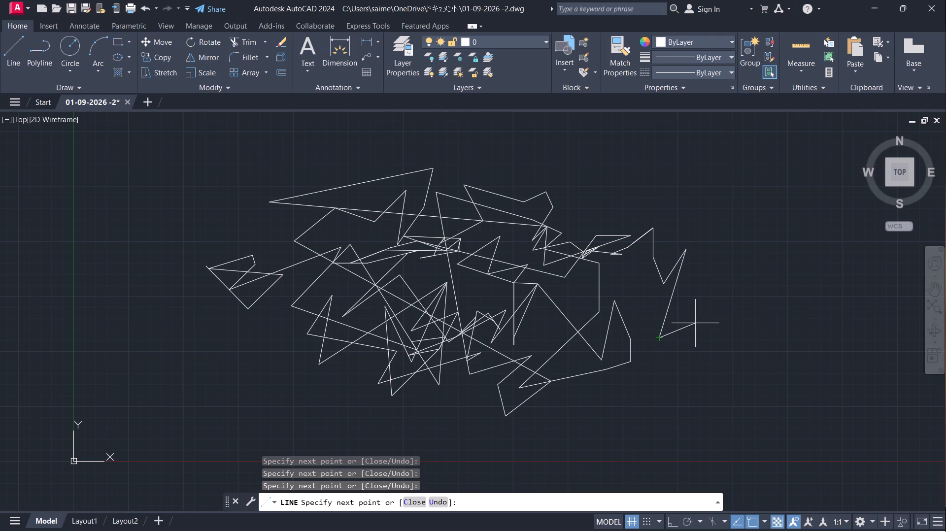
pyautogui.click(695, 323)
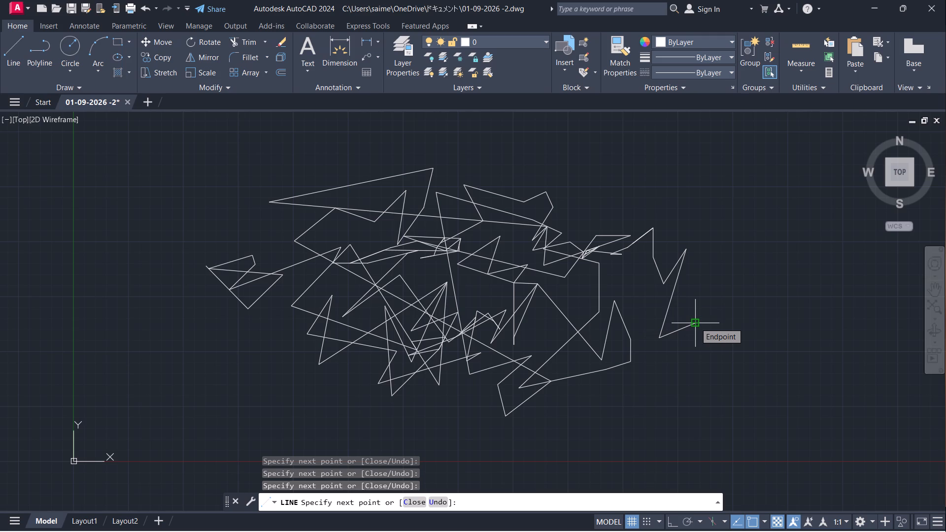
pyautogui.click(695, 323)
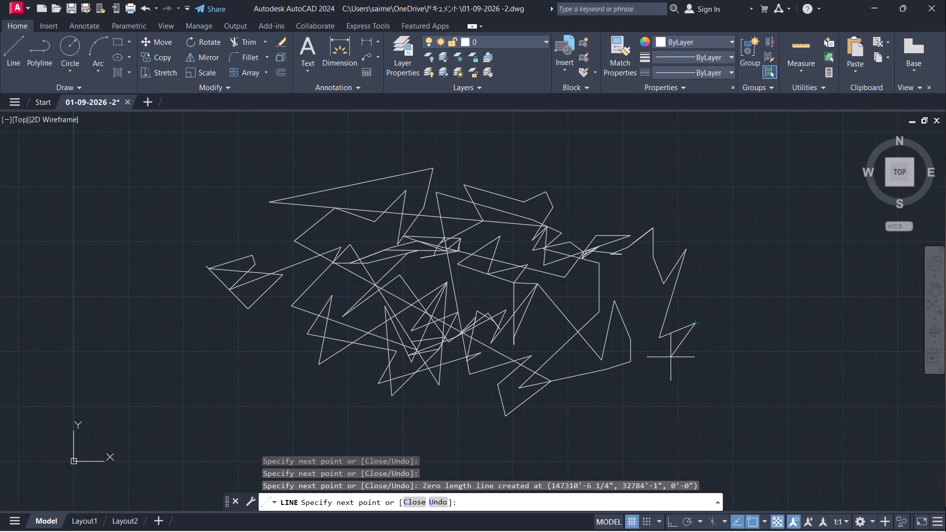
pyautogui.click(713, 368)
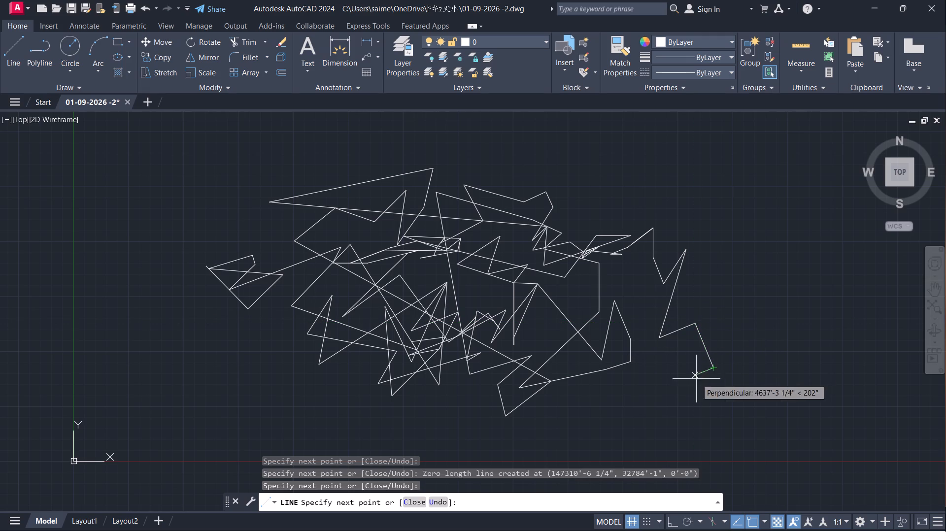
pyautogui.click(696, 379)
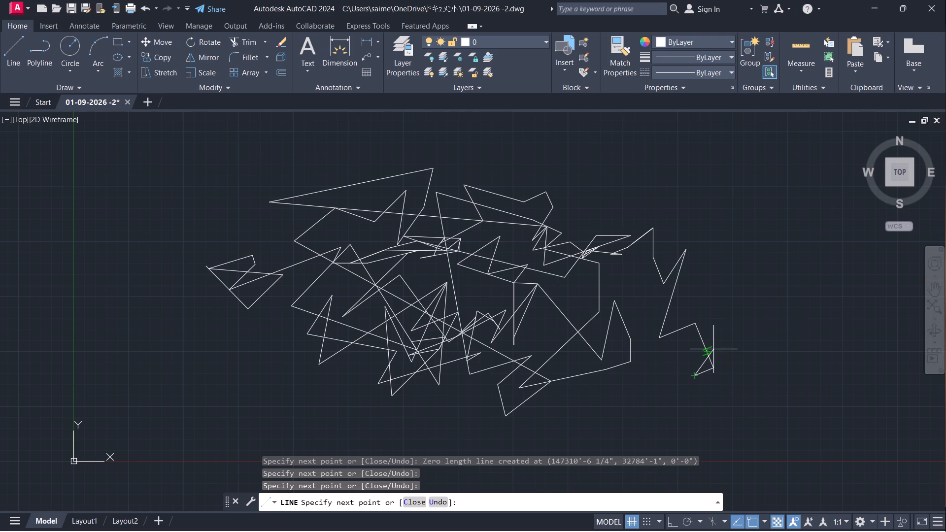
pyautogui.click(713, 349)
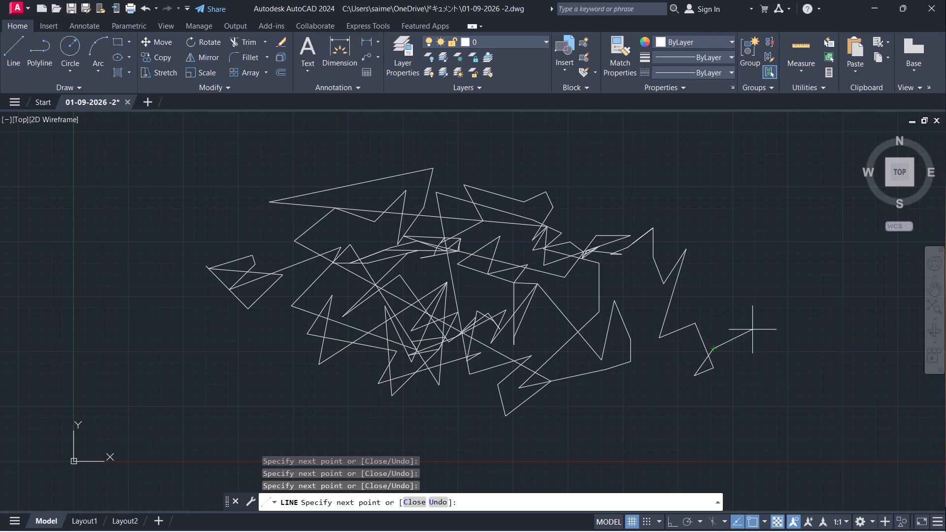
# Run the line chain east horizontally, and draw a small loop of short back-and-forth segments around the far eastern end.
pyautogui.click(782, 346)
pyautogui.click(766, 366)
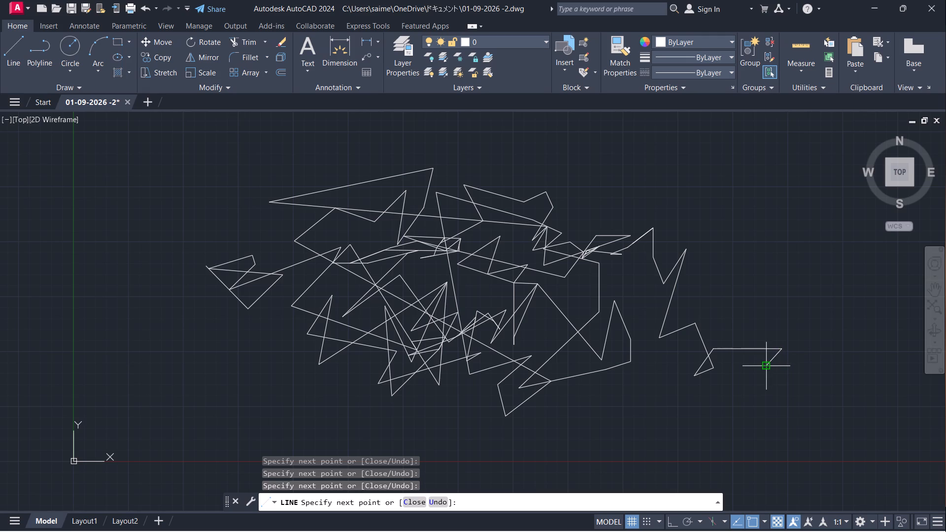
pyautogui.click(766, 366)
pyautogui.click(756, 378)
pyautogui.click(766, 366)
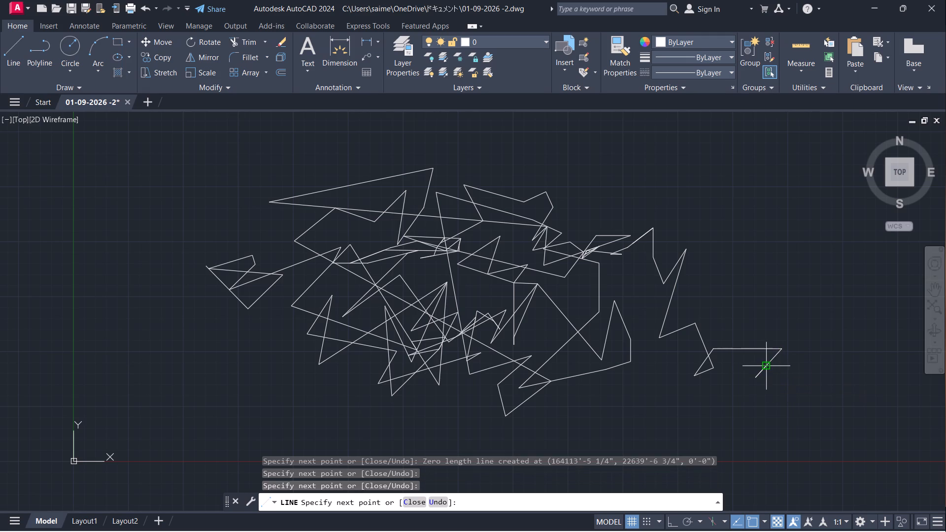
pyautogui.click(766, 366)
pyautogui.click(777, 358)
pyautogui.click(772, 325)
pyautogui.click(759, 333)
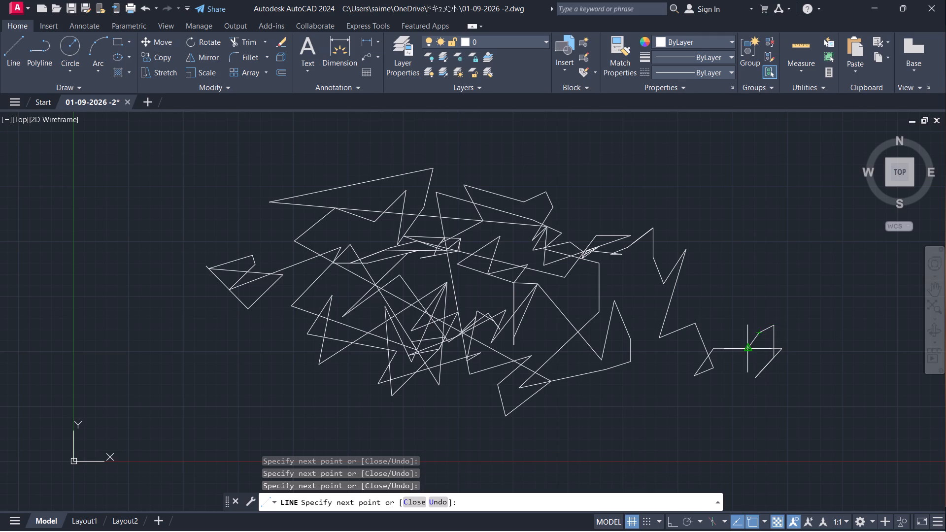
pyautogui.click(749, 350)
pyautogui.click(741, 366)
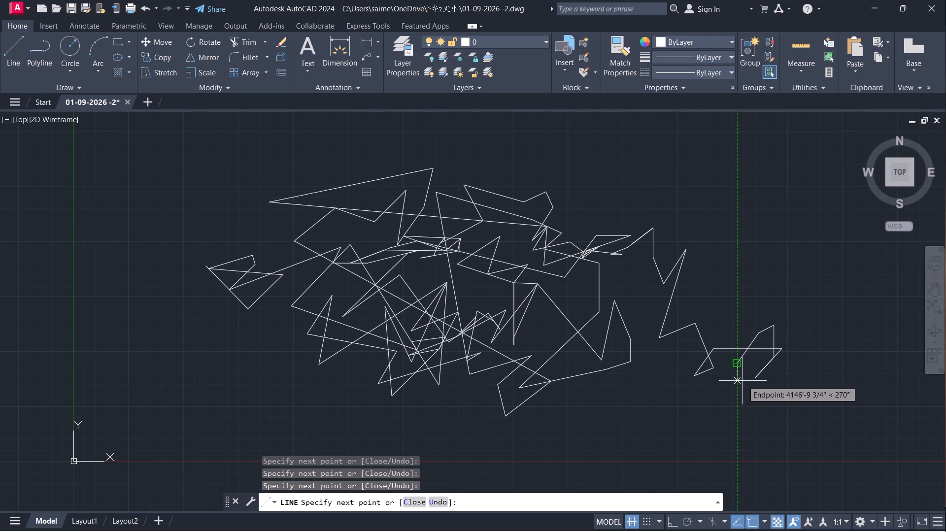
pyautogui.click(742, 382)
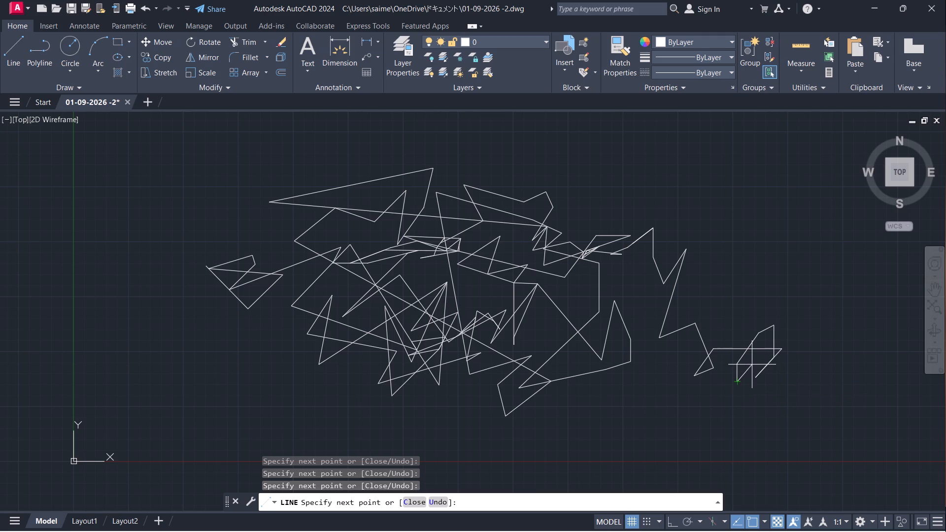
pyautogui.click(752, 365)
pyautogui.click(752, 365)
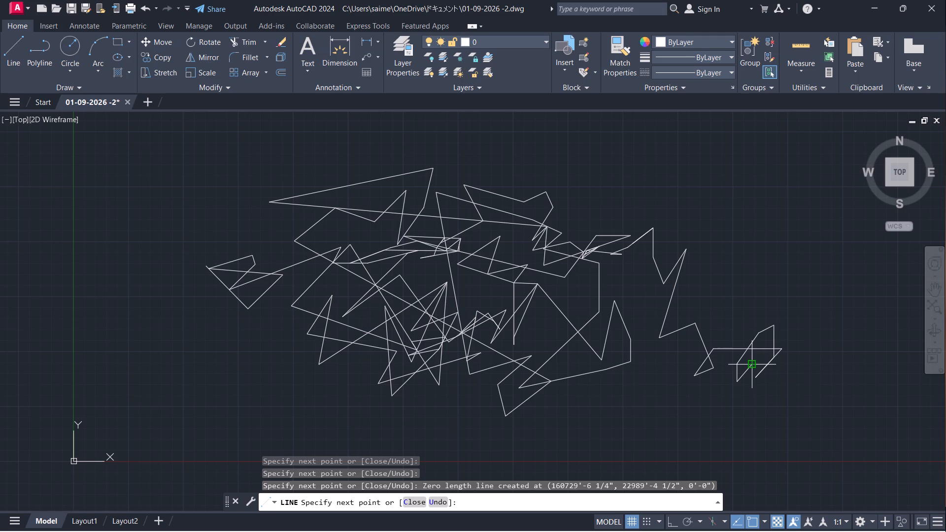
# Take the line chain up a tall vertical from the horizontal segment, over a peak, and southwest to the outline's lower east edge.
pyautogui.click(733, 349)
pyautogui.click(733, 277)
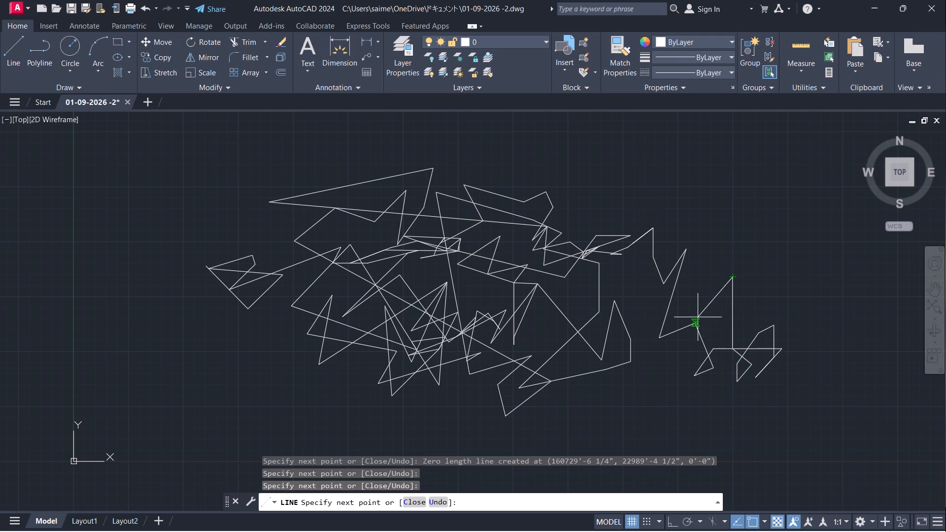
pyautogui.click(755, 305)
pyautogui.click(695, 344)
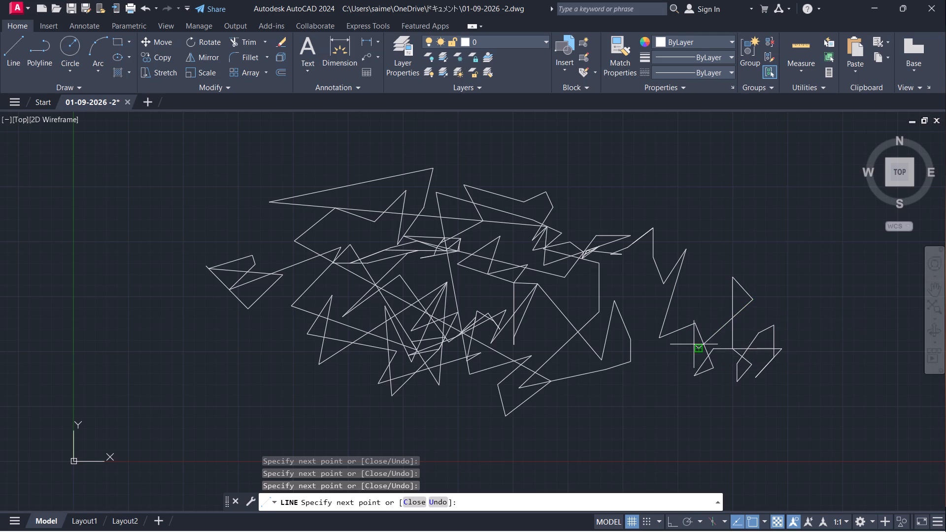
pyautogui.click(635, 378)
# Zigzag the line chain east through three tall, narrow peaks, and drop it southeast to a low point below the eastern loop.
pyautogui.click(640, 327)
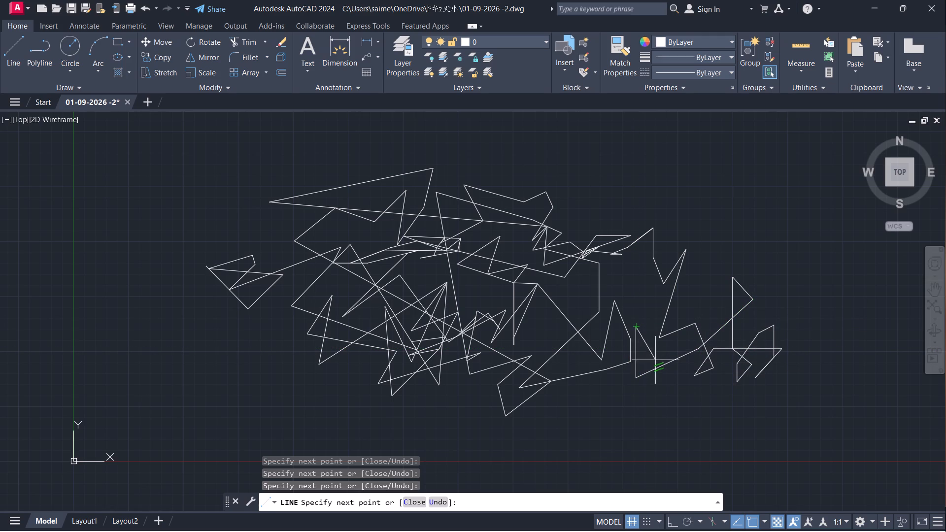
pyautogui.click(656, 394)
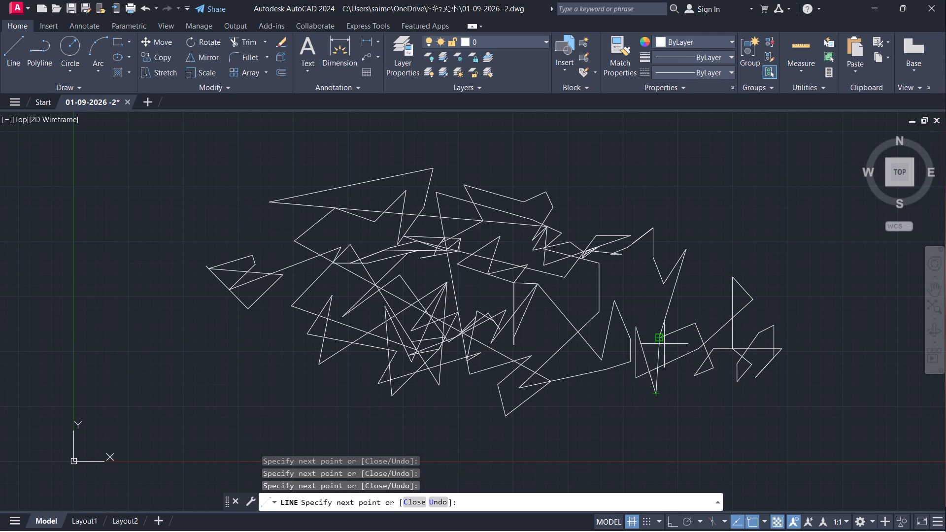
pyautogui.click(666, 350)
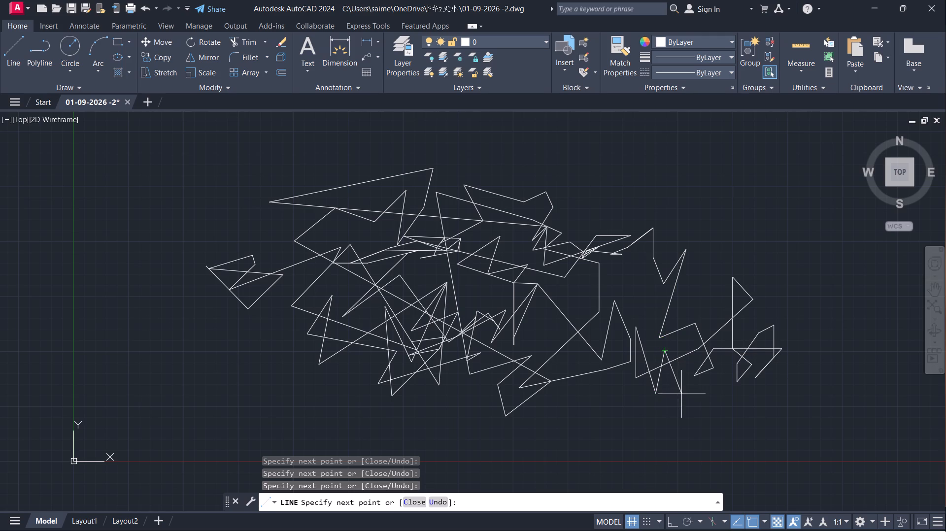
pyautogui.click(681, 406)
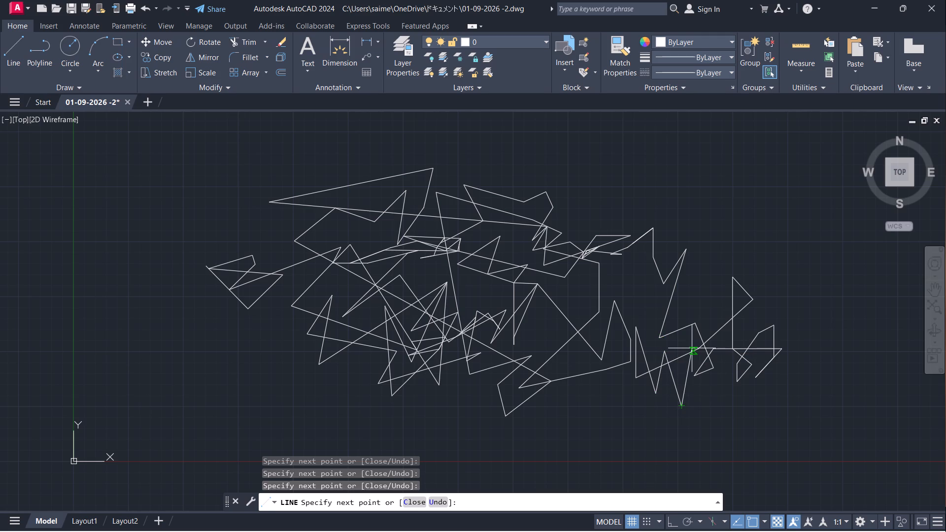
pyautogui.click(685, 343)
pyautogui.moveTo(726, 419); pyautogui.dragTo(718, 431)
# Run the line chain west horizontally, up a short vertical, and along a long shallow diagonal southwest beneath the outline.
pyautogui.click(617, 424)
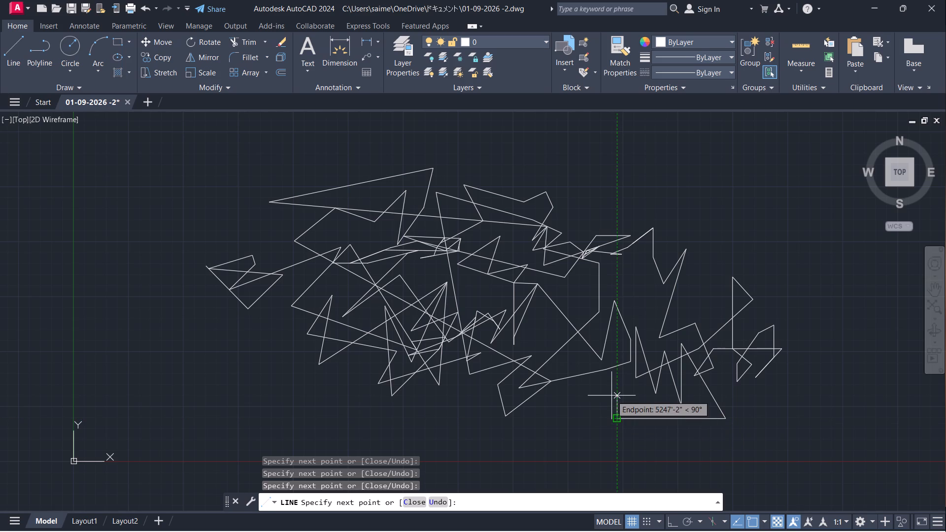
pyautogui.click(611, 396)
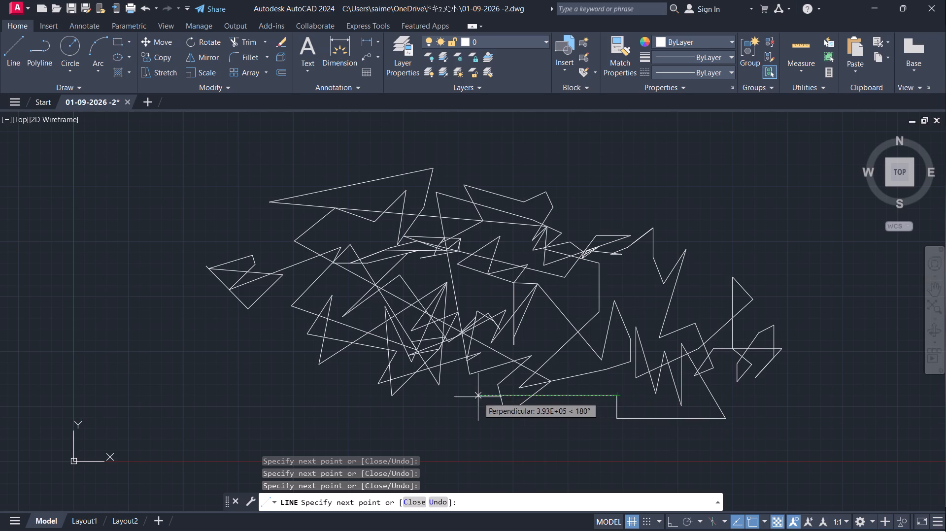
pyautogui.click(454, 430)
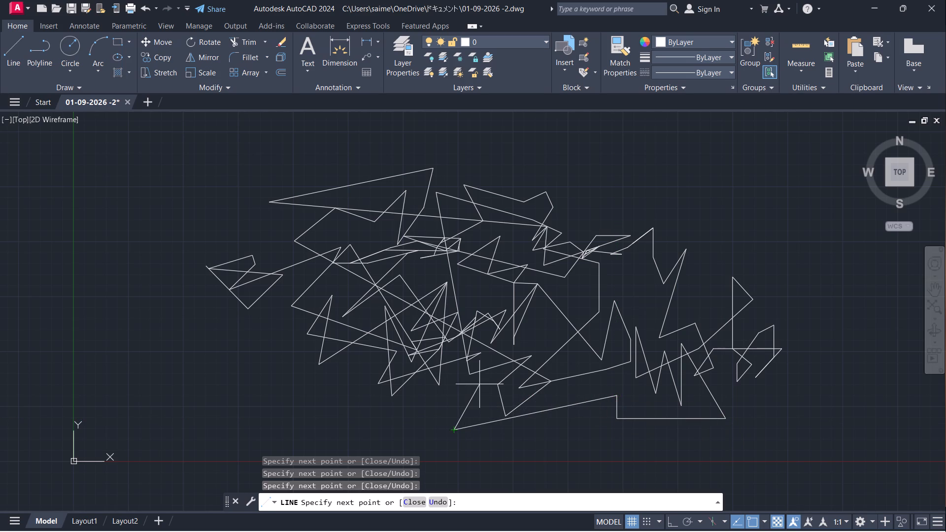
# Zigzag the line chain back east across the long bottom diagonal in tall peaks, ending with short segments around the step corner.
pyautogui.click(479, 384)
pyautogui.click(504, 452)
pyautogui.click(561, 390)
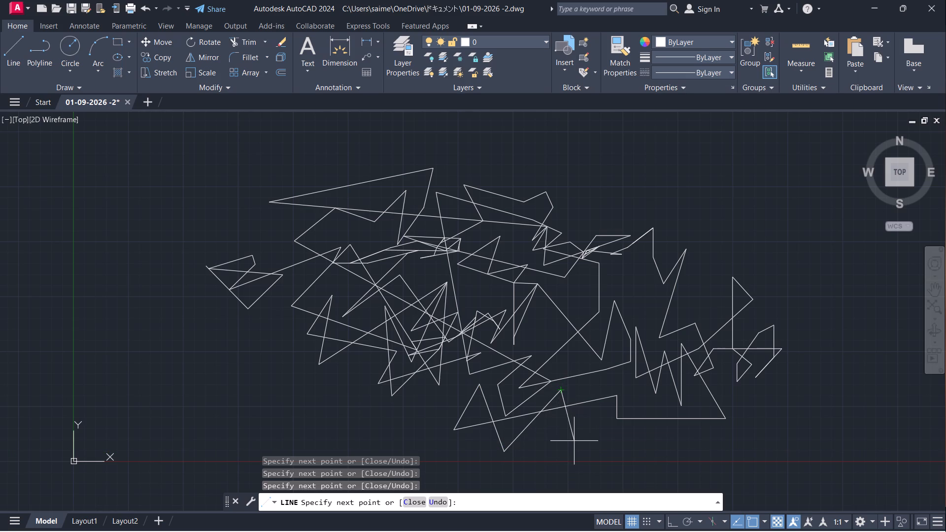
pyautogui.moveTo(574, 441); pyautogui.dragTo(590, 432)
pyautogui.click(597, 382)
pyautogui.click(603, 401)
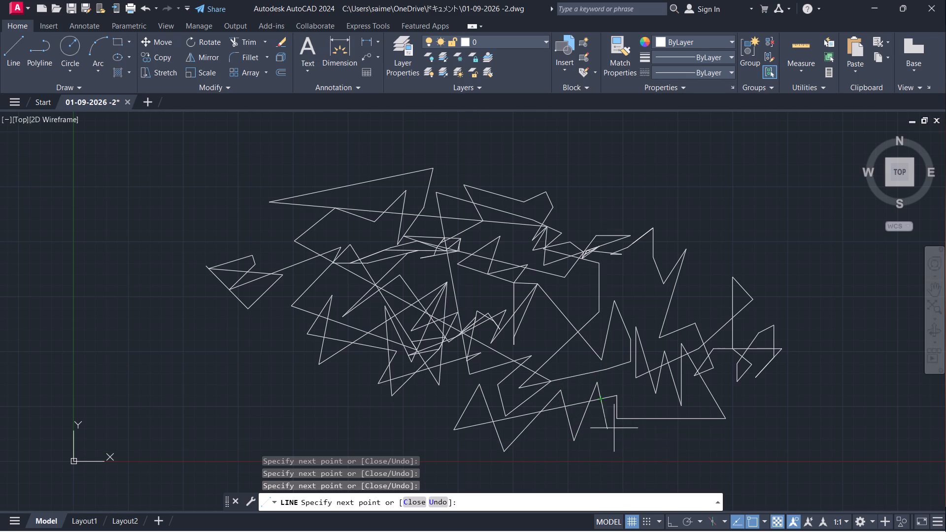
pyautogui.click(603, 424)
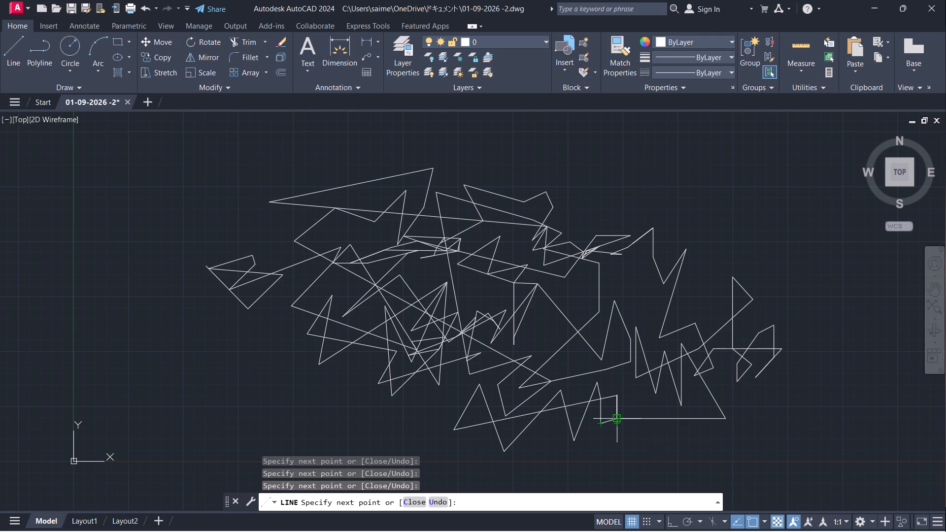
pyautogui.click(618, 417)
pyautogui.click(623, 437)
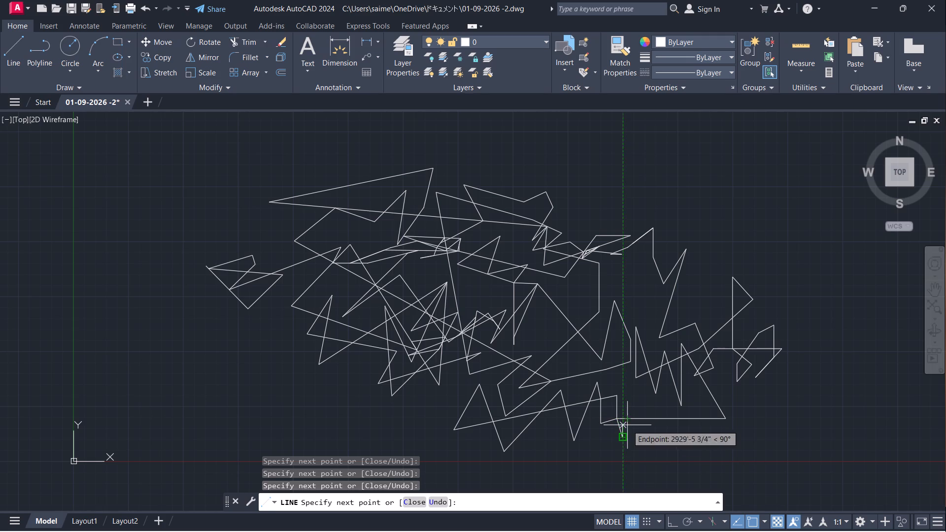
pyautogui.click(629, 422)
pyautogui.click(629, 437)
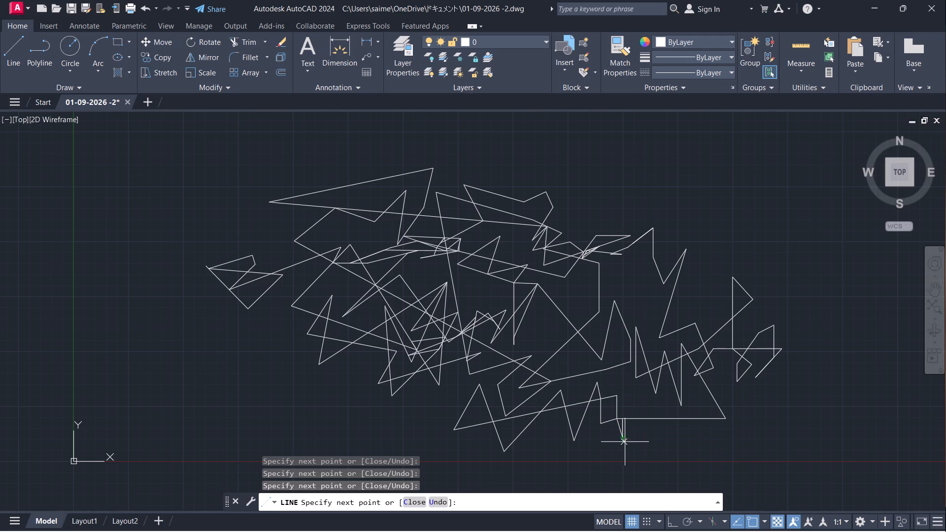
# Sweep the line chain far west below the outline, northeast across it to a peak above the eastern lines, and down east.
pyautogui.click(422, 399)
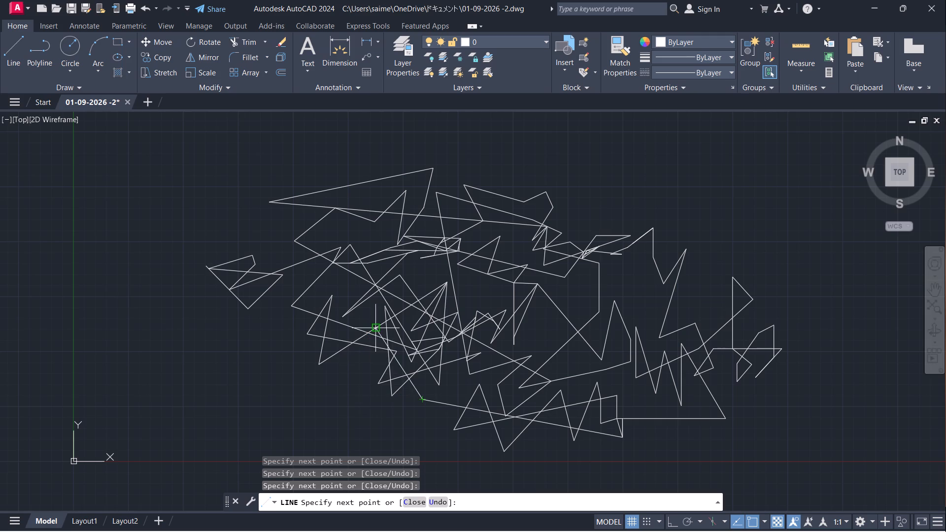
pyautogui.click(363, 381)
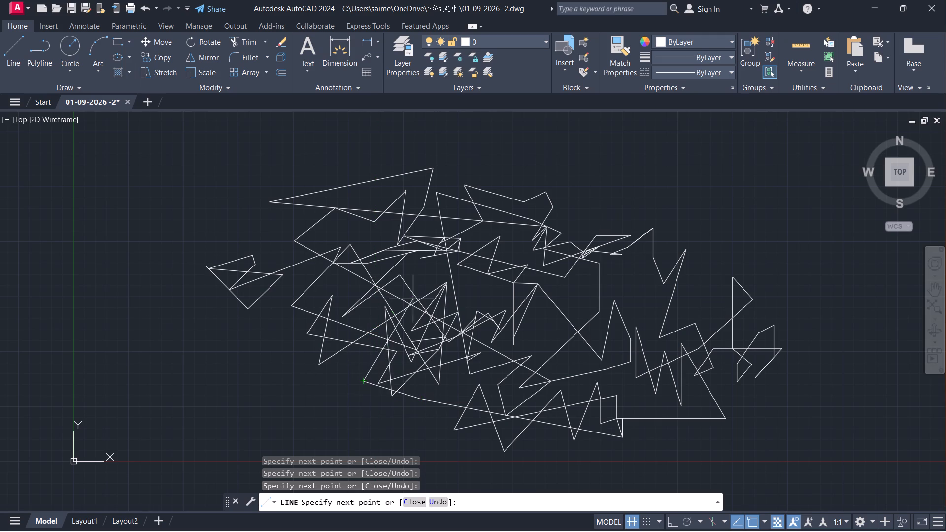
pyautogui.click(544, 338)
pyautogui.click(564, 292)
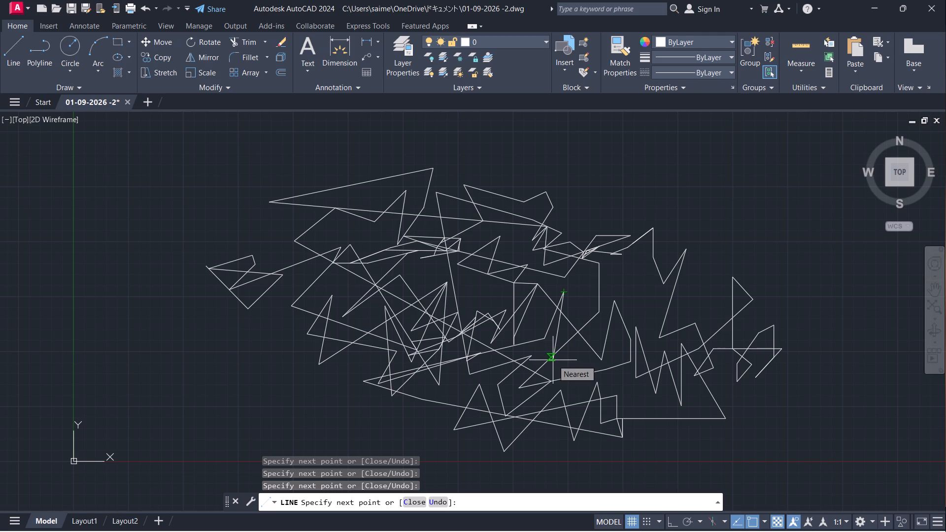
pyautogui.click(644, 292)
pyautogui.click(624, 203)
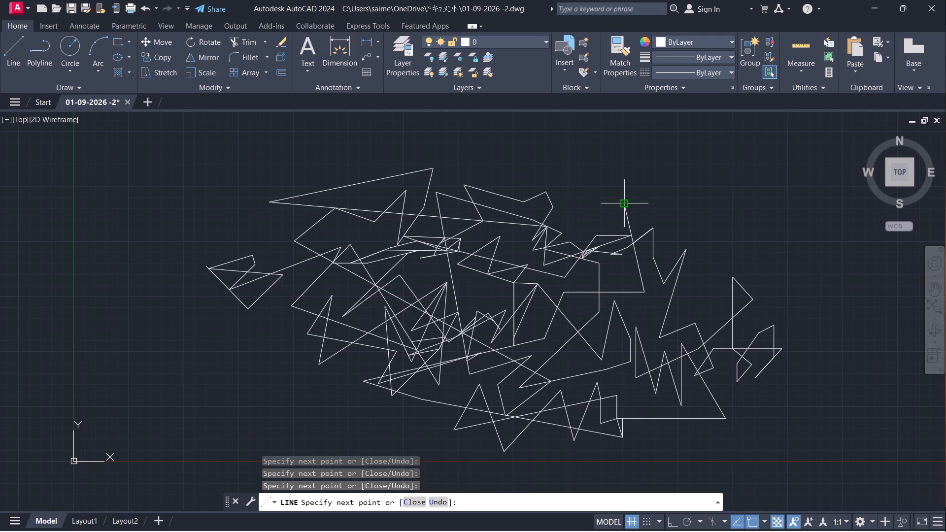
pyautogui.click(705, 230)
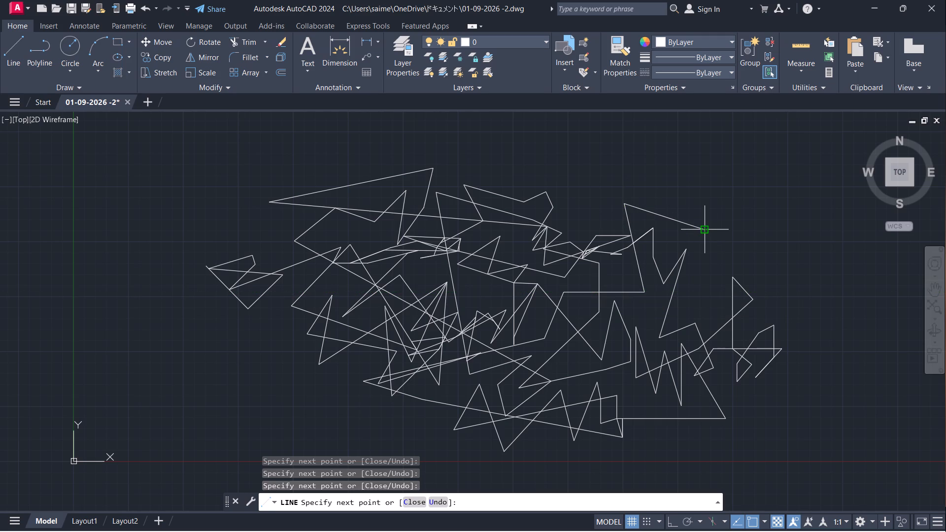
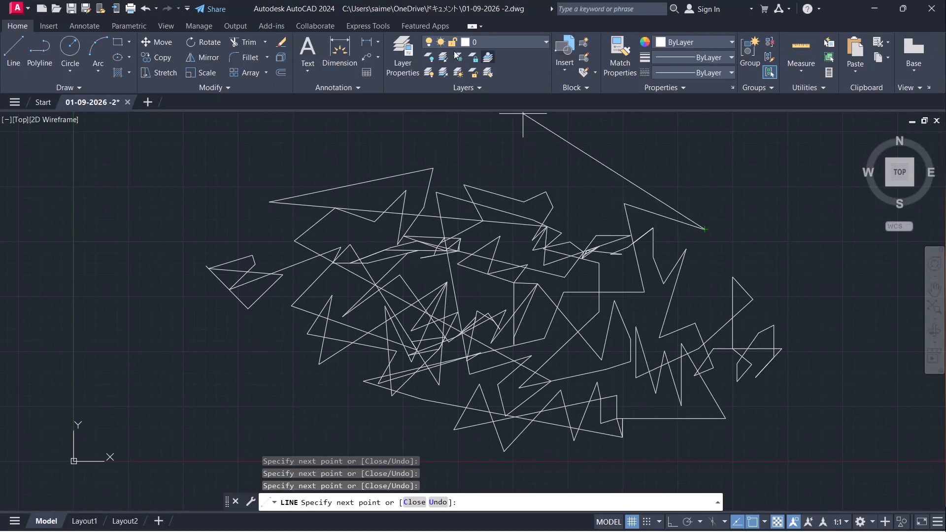
# Run the line chain northwest above the outline, zigzag it east through two peaks, and step it down southwest into the eastern lines.
pyautogui.click(572, 171)
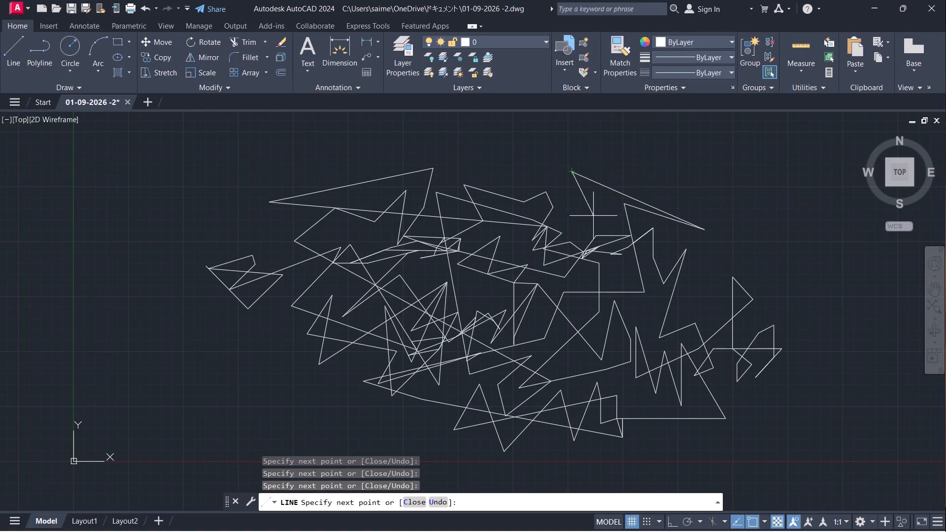
pyautogui.click(589, 218)
pyautogui.click(659, 161)
pyautogui.click(673, 237)
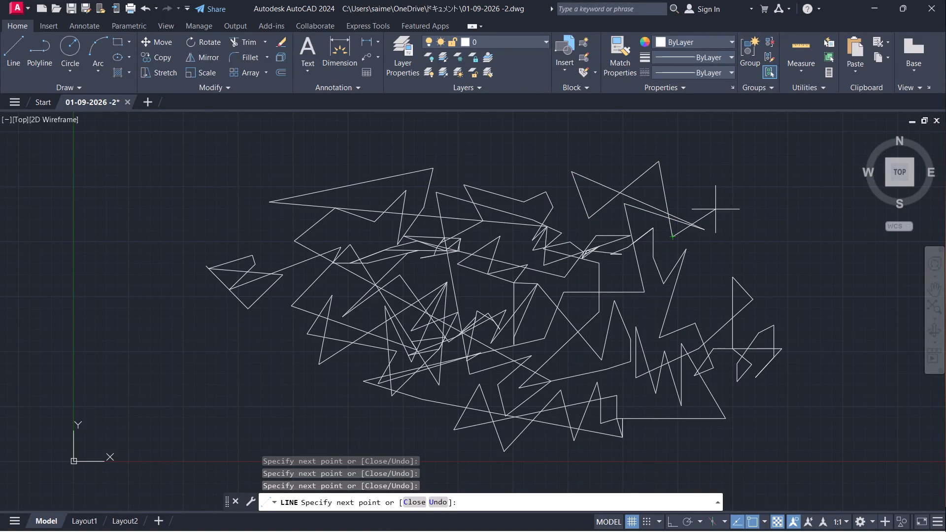
pyautogui.click(722, 203)
pyautogui.click(719, 248)
pyautogui.click(684, 270)
pyautogui.click(681, 290)
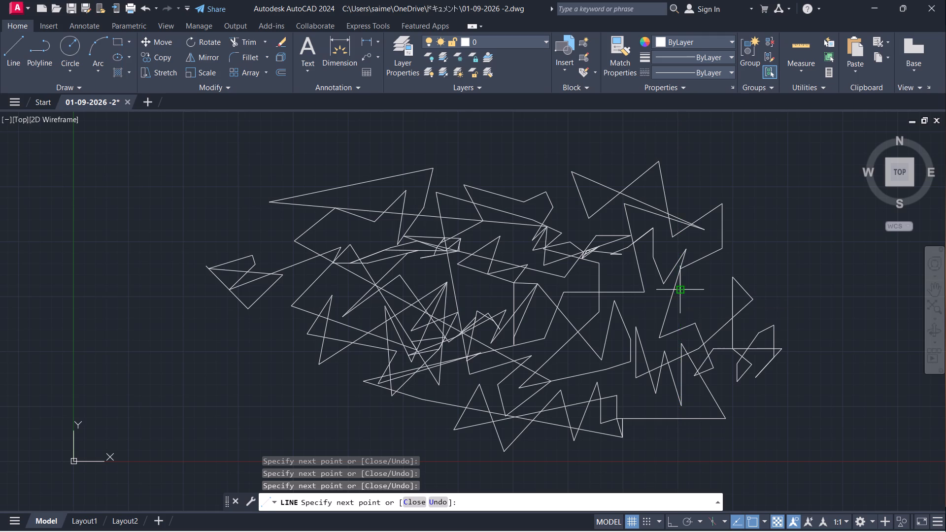
pyautogui.click(676, 313)
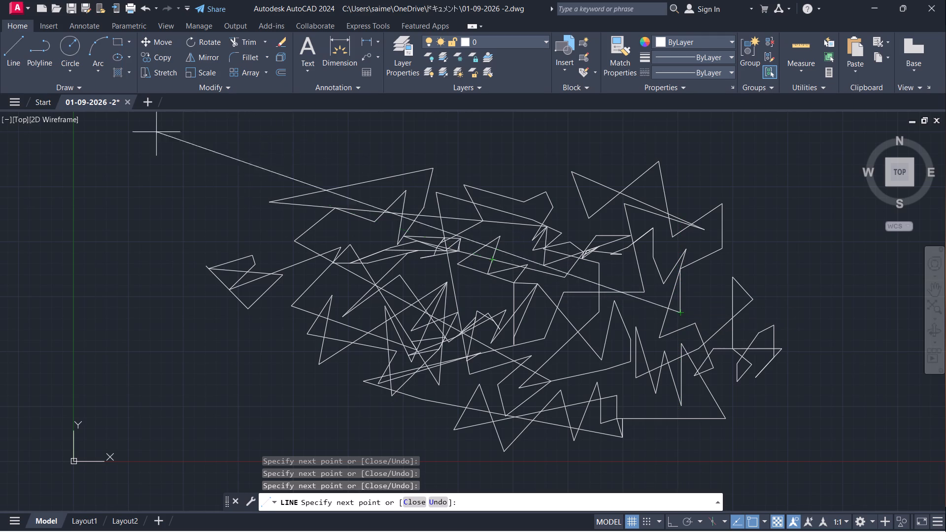
# Sweep the line chain along a long shallow diagonal to the outline's southwest edge, and zigzag it back northeast in one narrow peak.
pyautogui.click(259, 371)
pyautogui.click(283, 335)
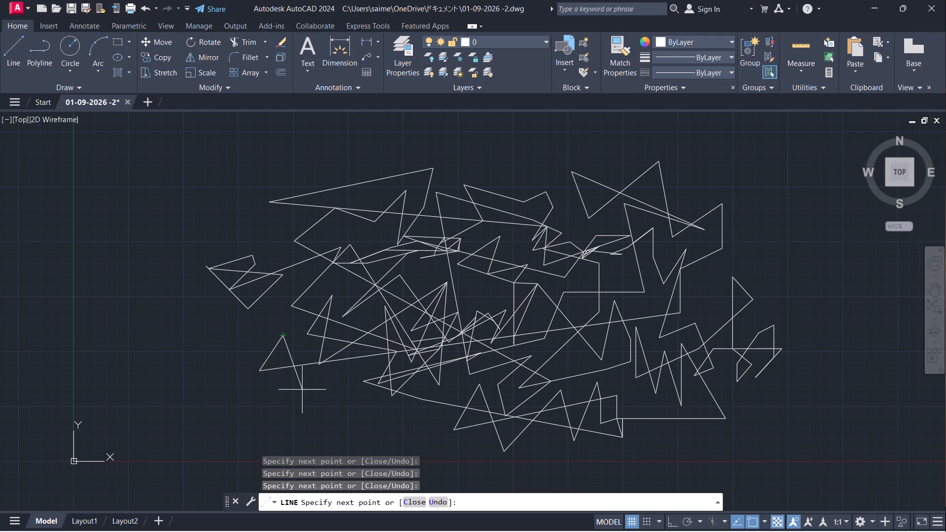
pyautogui.click(276, 386)
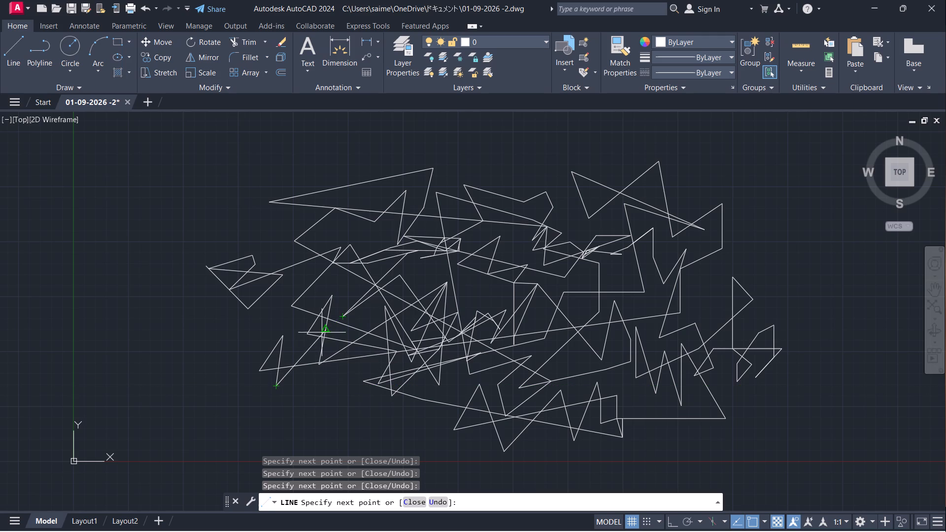
pyautogui.click(334, 326)
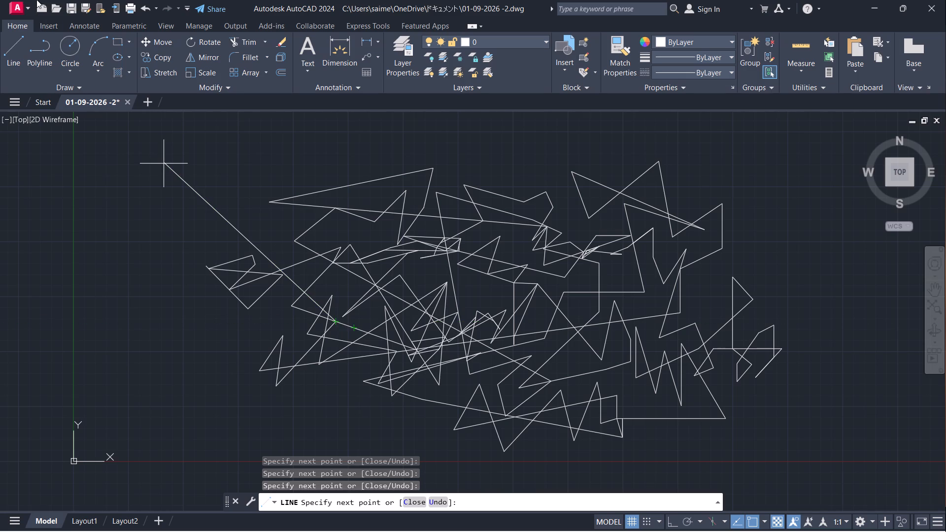
# Drop the line chain to a low point below the outline, turn it northwest, and carry it north to a point above the top edge.
pyautogui.scroll(-1, 4, 26)
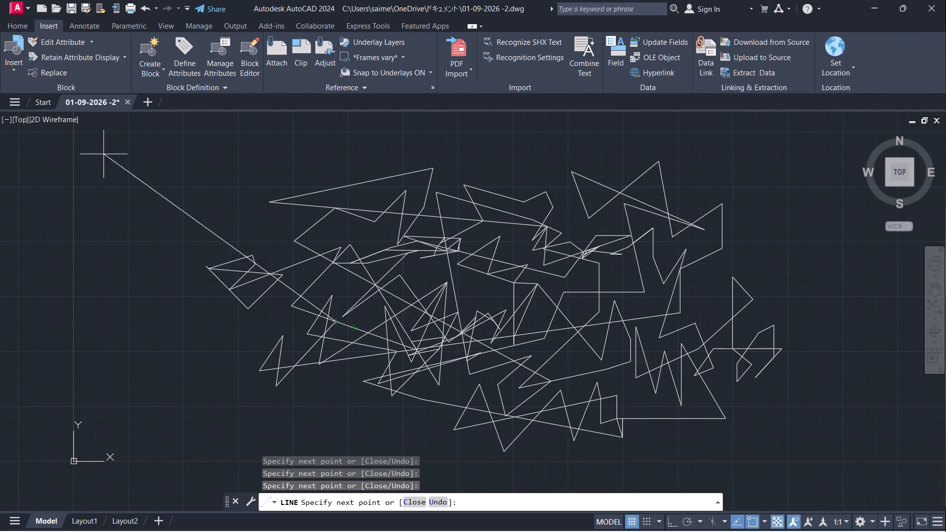
pyautogui.scroll(-2, 147, 180)
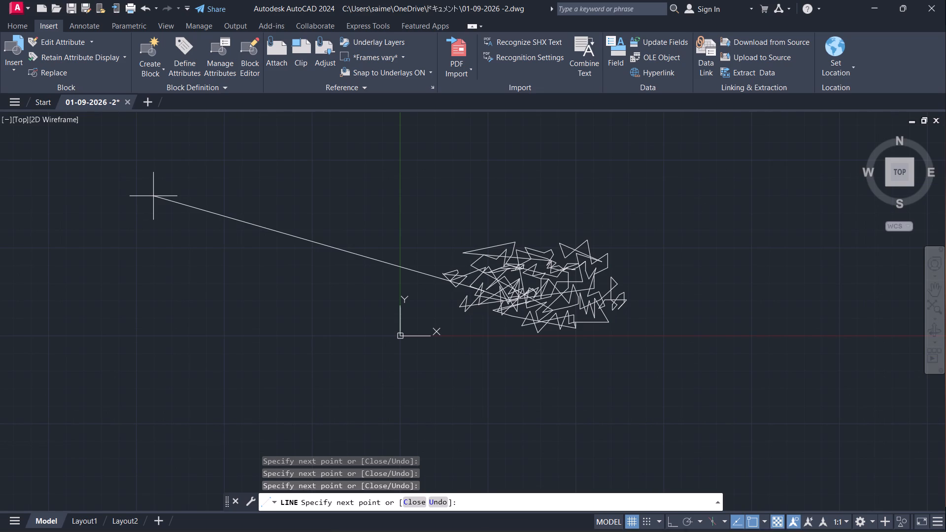
pyautogui.click(512, 327)
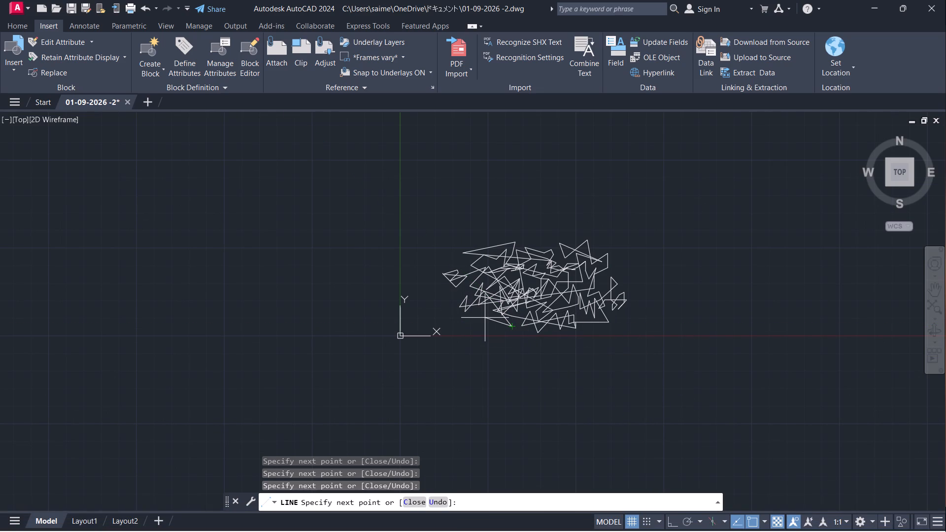
pyautogui.click(485, 317)
pyautogui.click(507, 252)
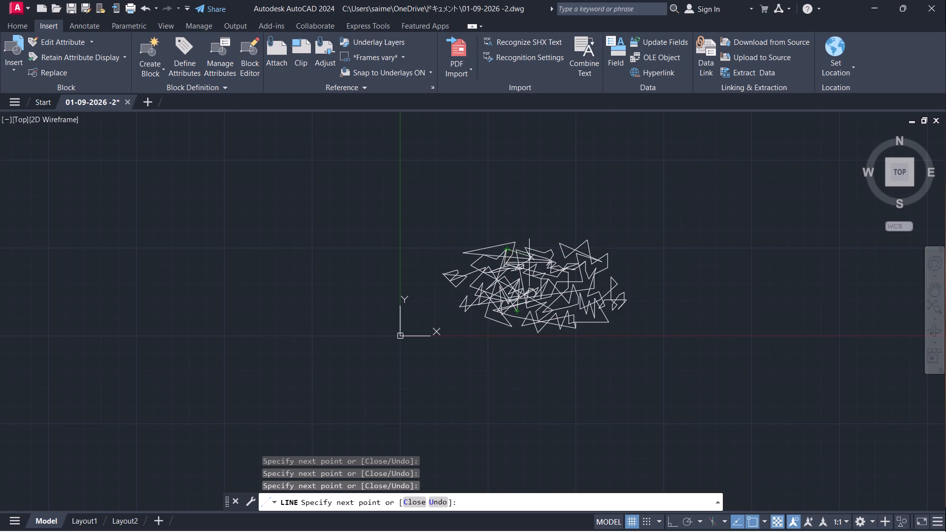
pyautogui.click(491, 220)
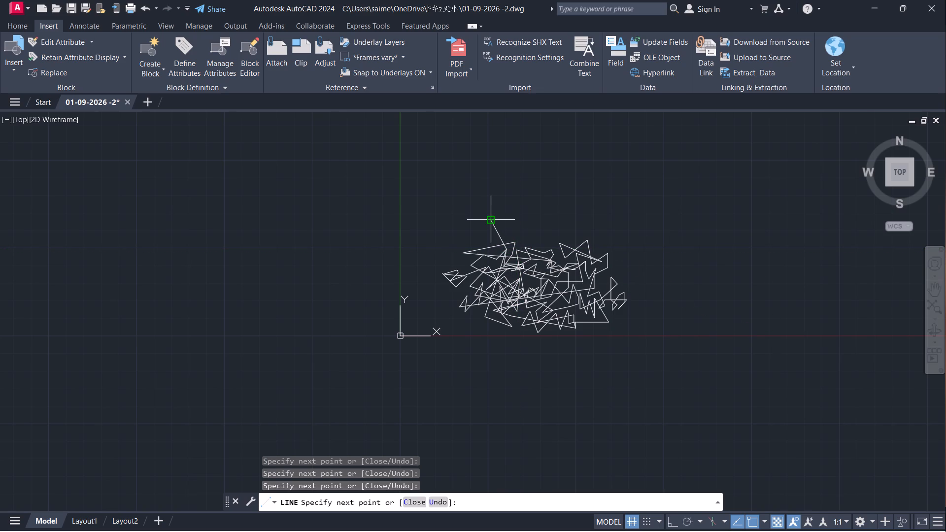
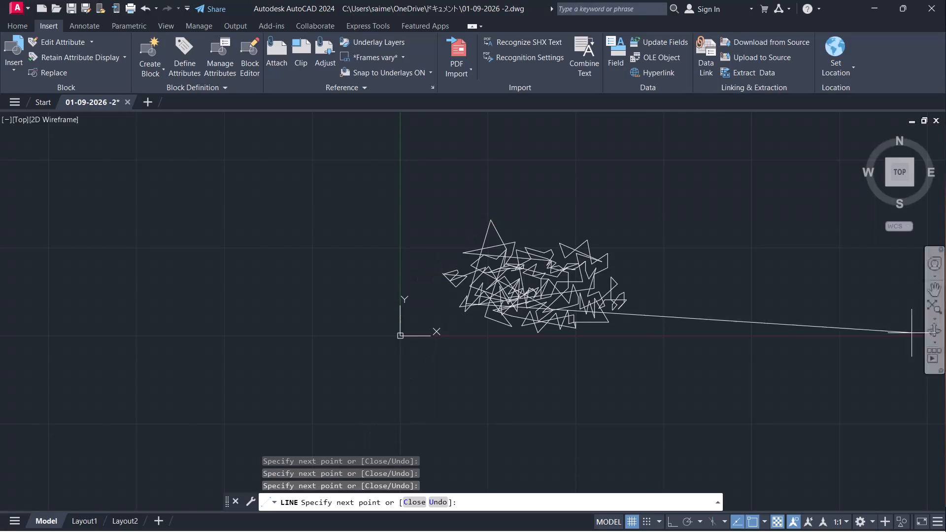
# Carry the line chain from the eastern lines to above the tangle, west along its top, and zigzag back east through two peaks.
pyautogui.click(596, 283)
pyautogui.click(557, 229)
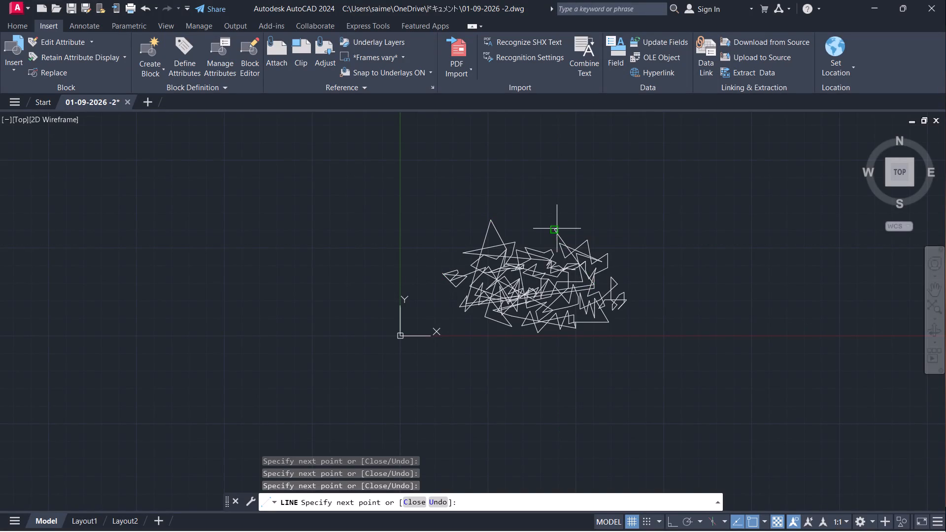
pyautogui.click(546, 243)
pyautogui.click(507, 239)
pyautogui.click(528, 221)
pyautogui.click(530, 245)
pyautogui.click(553, 218)
pyautogui.click(567, 238)
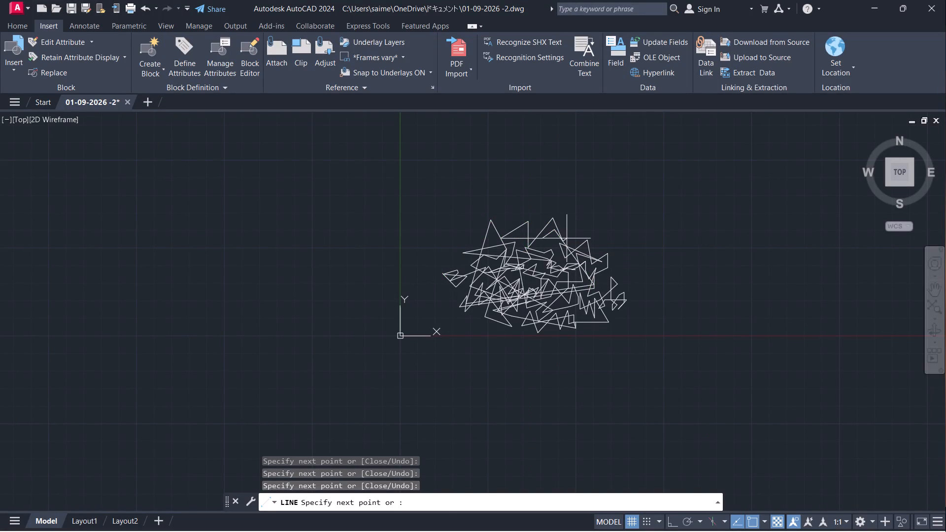
pyautogui.click(563, 258)
pyautogui.click(551, 254)
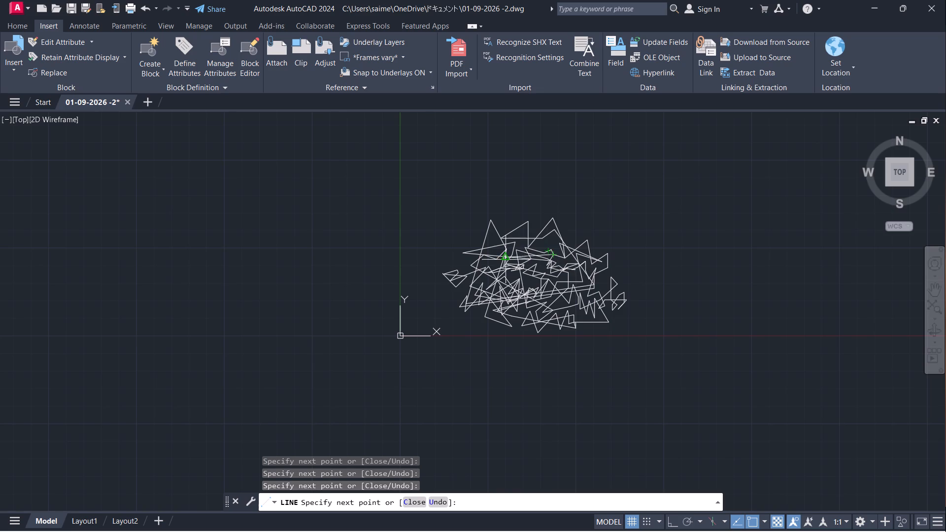
# Raise the line chain to a tall peak above the tangle and sweep it around the east side to a low southeast point.
pyautogui.click(533, 183)
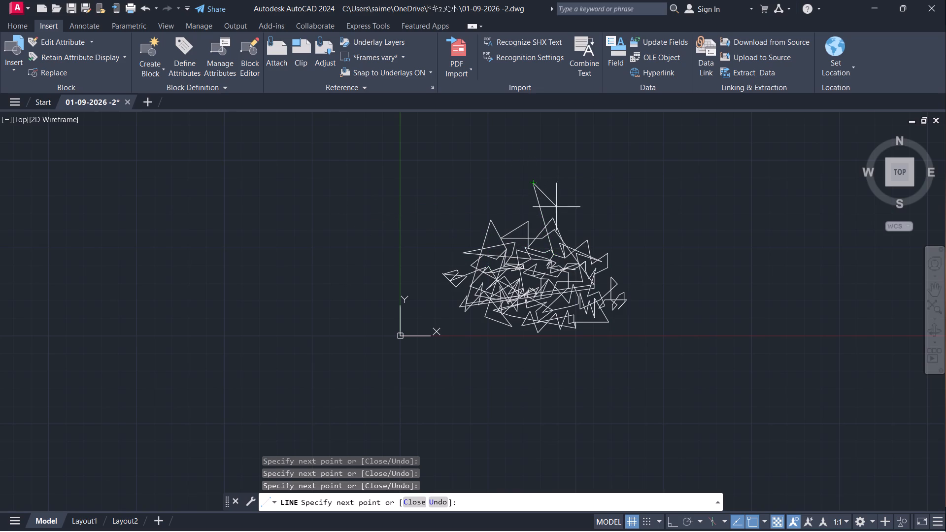
pyautogui.click(565, 213)
pyautogui.click(574, 224)
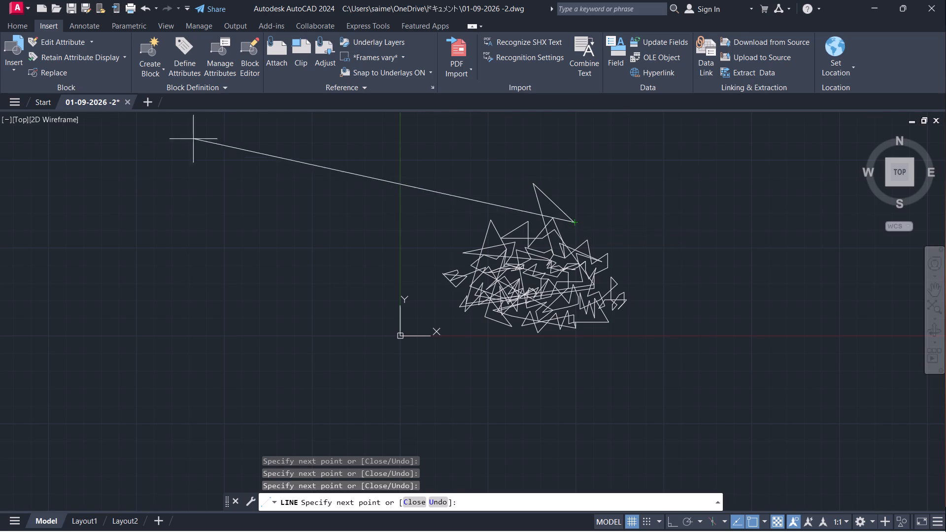
pyautogui.click(18, 26)
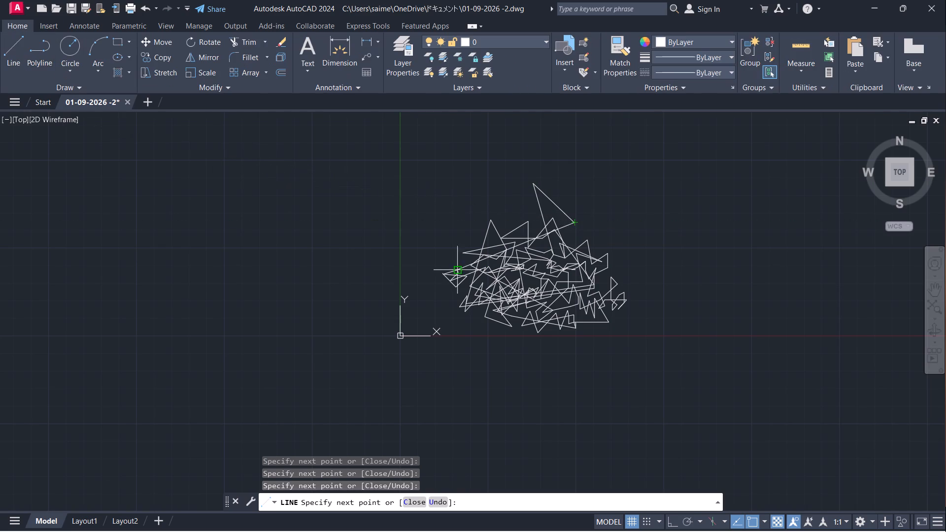
pyautogui.click(588, 230)
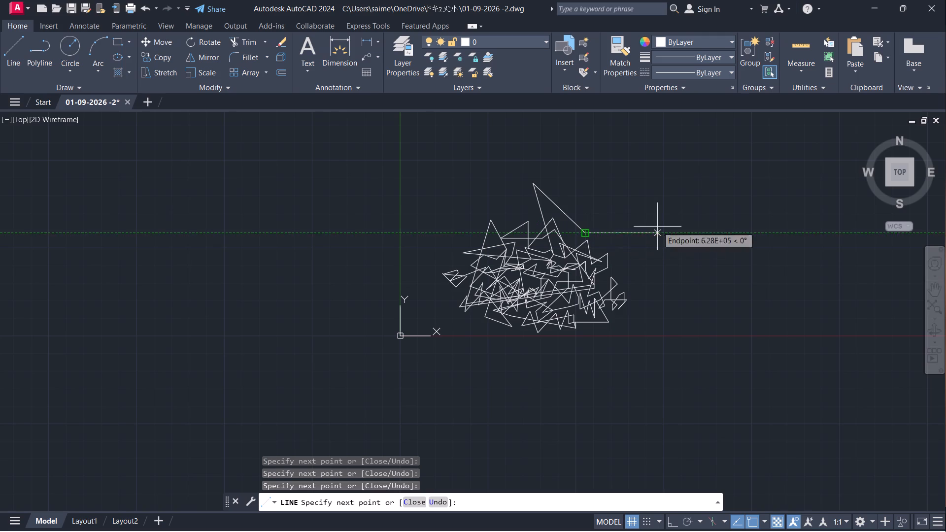
pyautogui.click(653, 224)
pyautogui.click(667, 266)
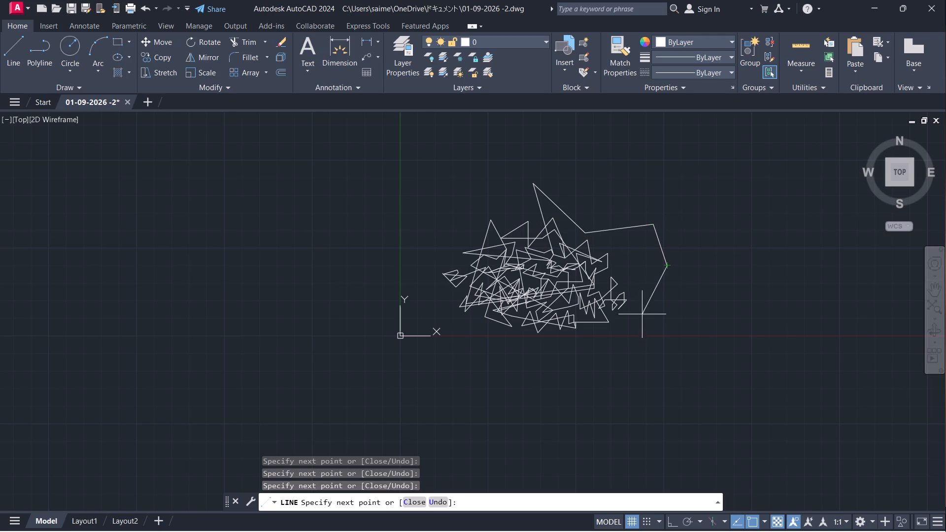
pyautogui.click(639, 319)
pyautogui.click(606, 374)
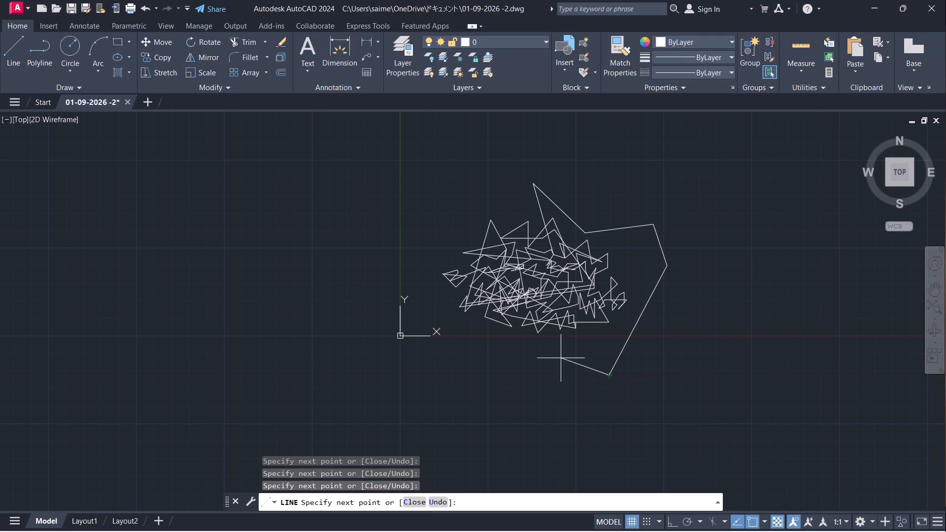
# Zigzag the line chain west beneath the tangle to a low southwest corner, and turn it back up northeast.
pyautogui.click(560, 346)
pyautogui.click(524, 368)
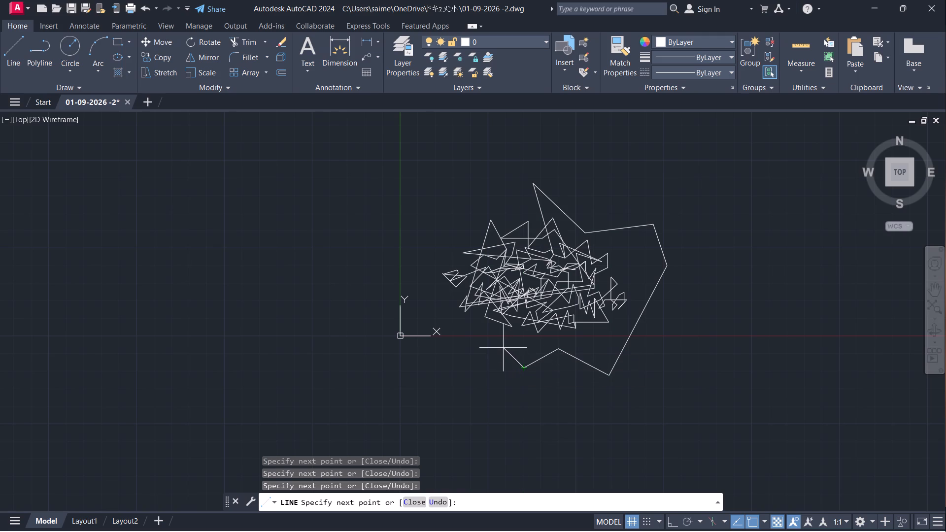
pyautogui.click(527, 345)
pyautogui.click(507, 357)
pyautogui.click(494, 341)
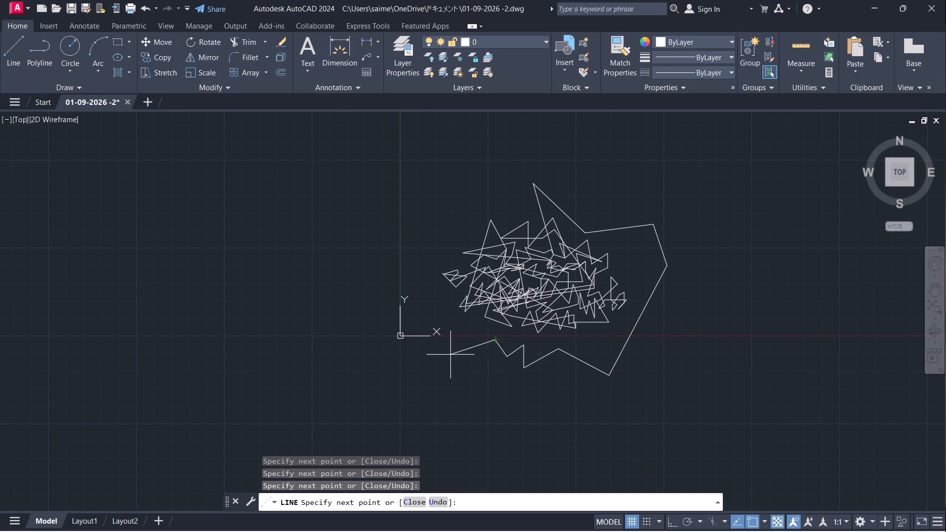
pyautogui.click(450, 355)
pyautogui.click(466, 319)
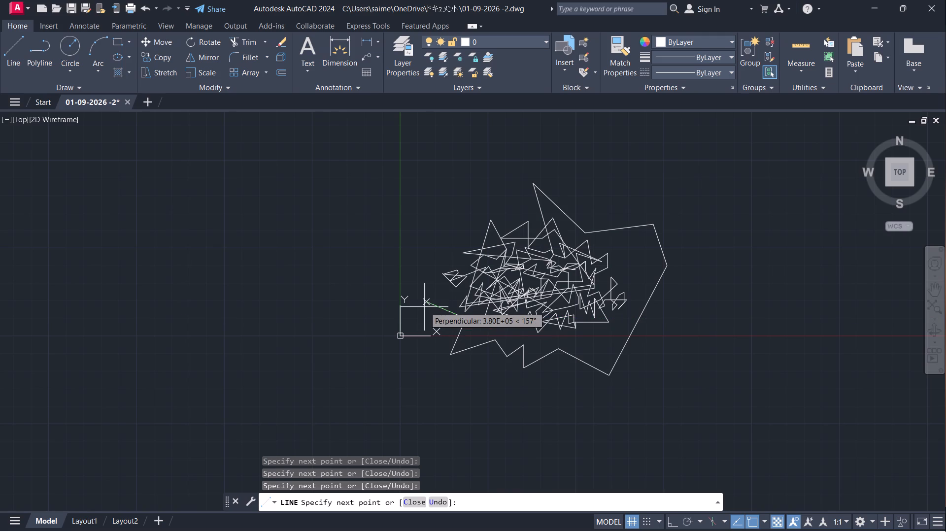
# Run the line chain north around the tangle's west side and zigzag it east through two peaks onto the tall peak's eastern slope.
pyautogui.click(424, 307)
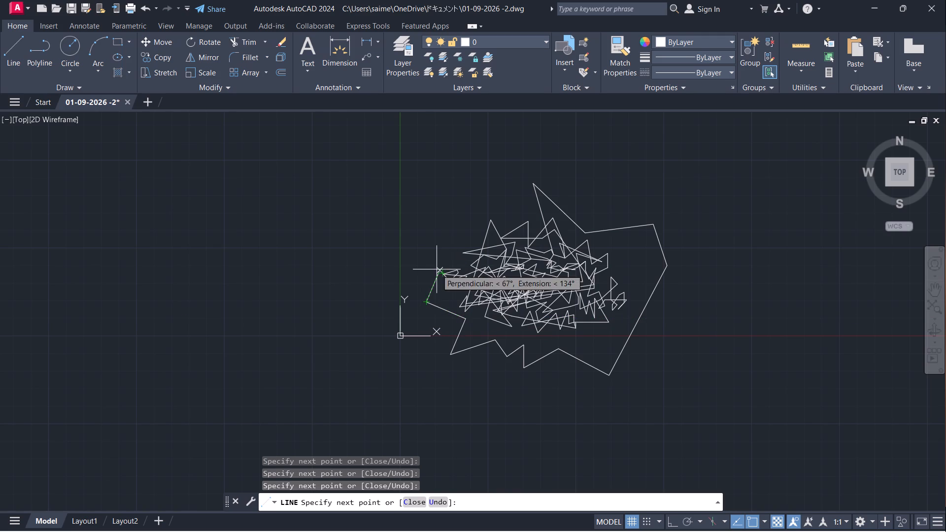
pyautogui.click(437, 269)
pyautogui.click(423, 222)
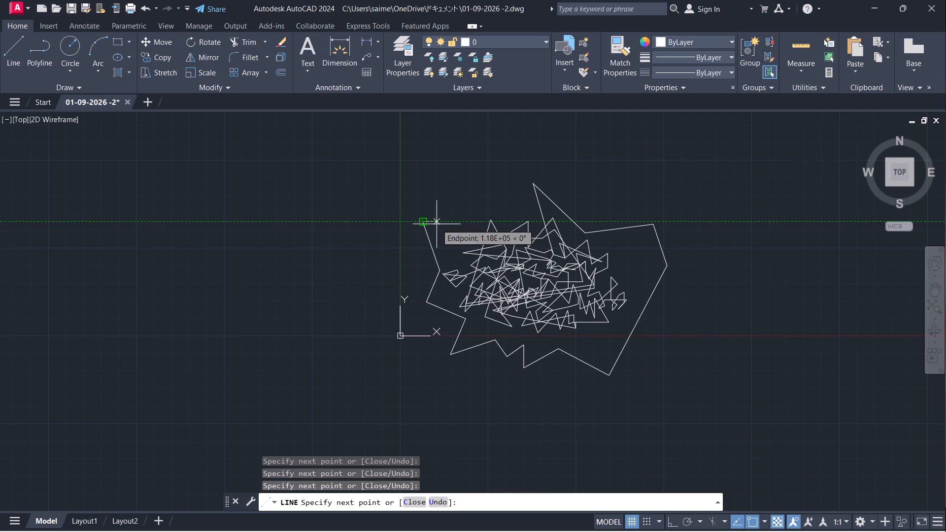
pyautogui.click(463, 241)
pyautogui.click(478, 192)
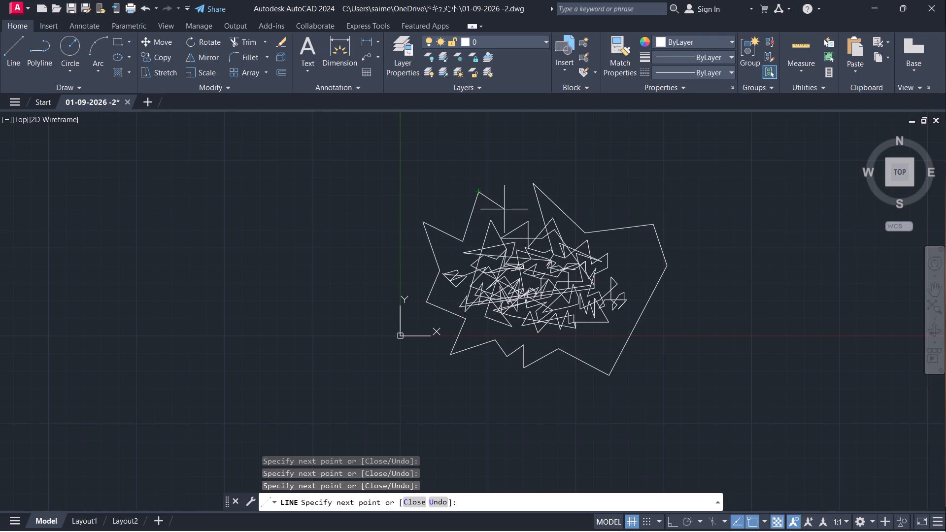
pyautogui.click(510, 214)
pyautogui.click(530, 173)
pyautogui.click(555, 206)
# Cut the line chain across the tangle to its southeast, fold it back, and zigzag it north inside the eastern boundary.
pyautogui.click(521, 230)
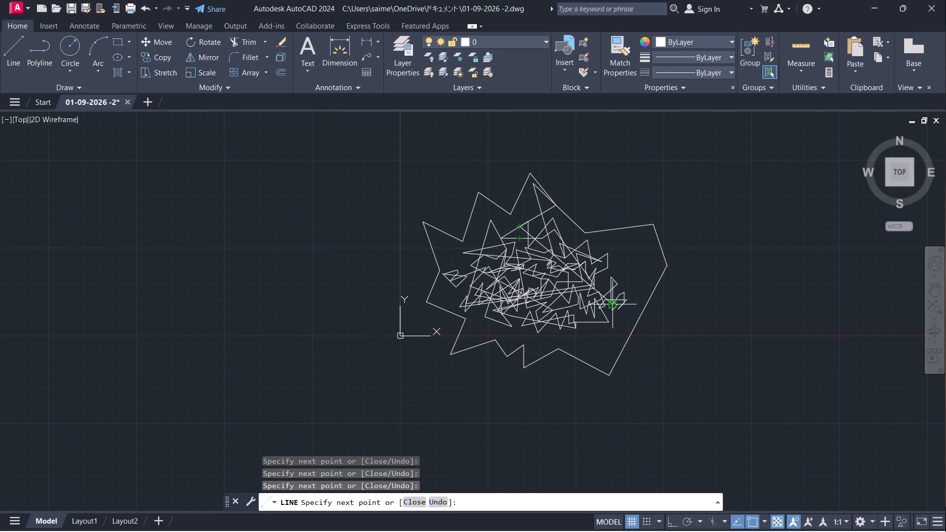
pyautogui.click(608, 337)
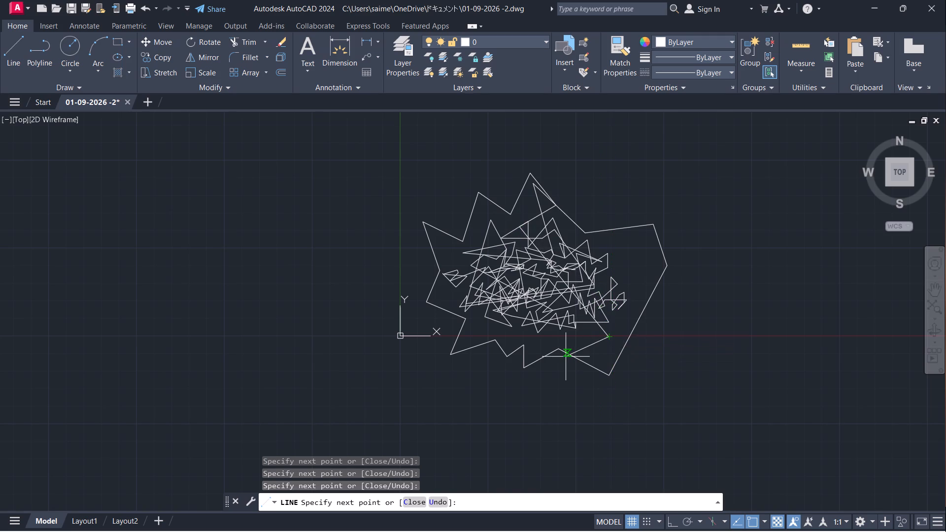
pyautogui.click(566, 357)
pyautogui.click(598, 355)
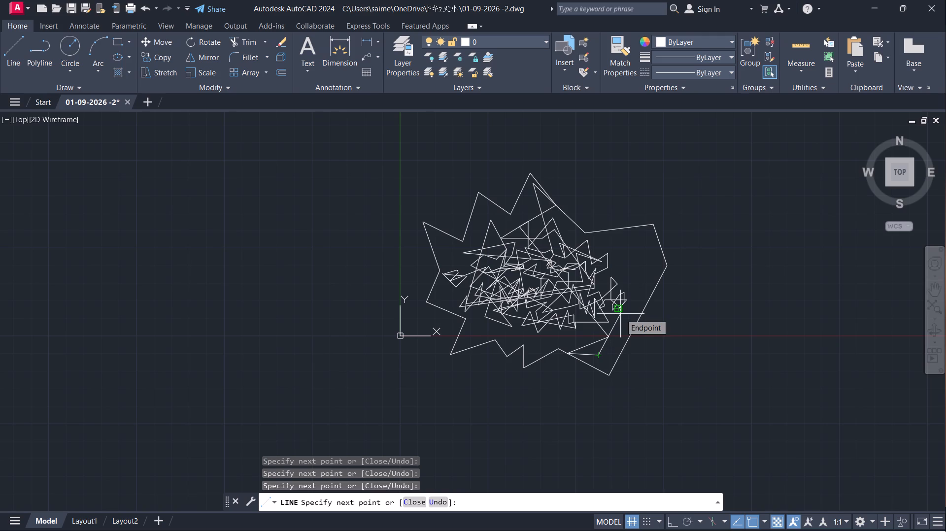
pyautogui.click(632, 275)
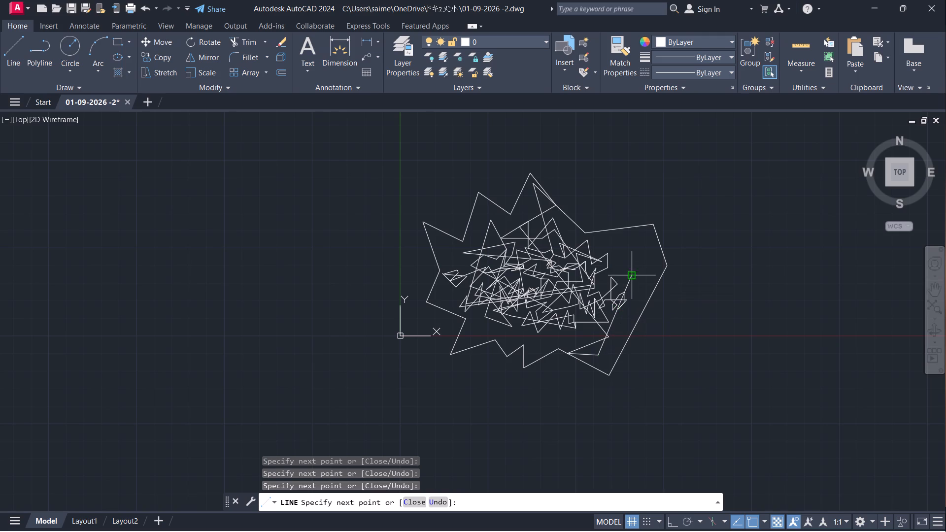
pyautogui.moveTo(616, 250); pyautogui.dragTo(603, 240)
pyautogui.moveTo(638, 255); pyautogui.dragTo(633, 251)
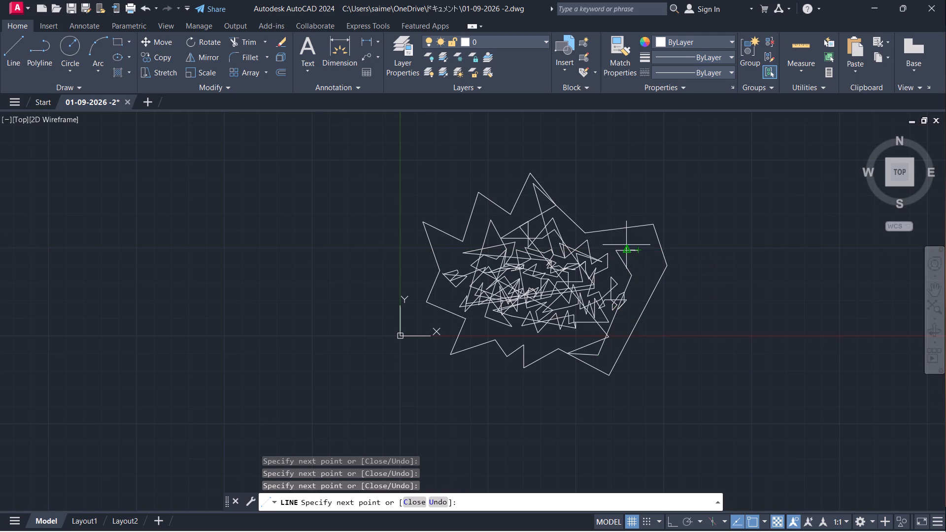
pyautogui.click(626, 235)
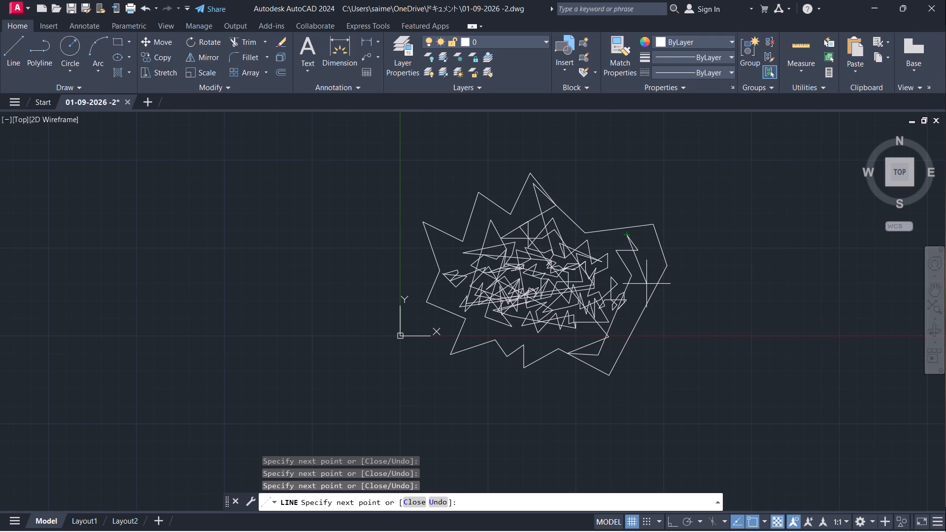
# Bring the line chain down inside the eastern boundary, zigzag it west along the southern boundary, and carry it northwest to the western notch.
pyautogui.click(641, 287)
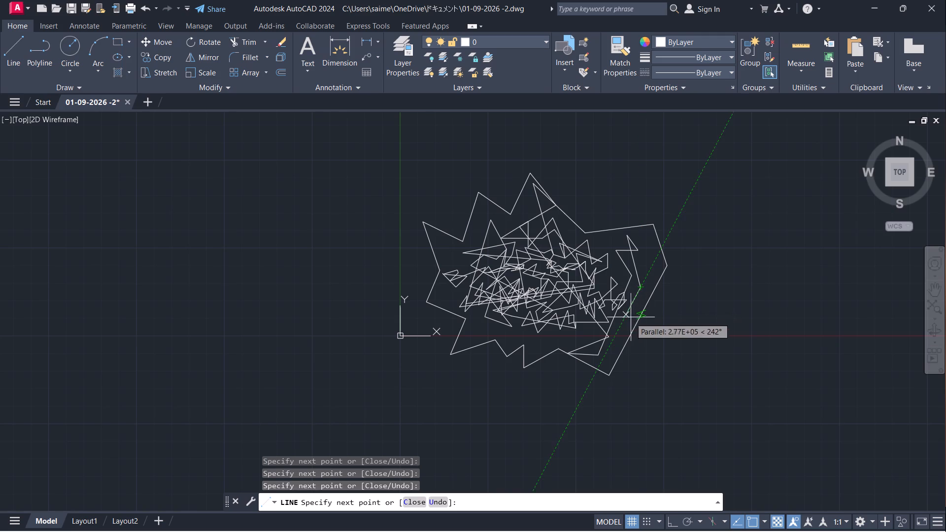
pyautogui.click(628, 330)
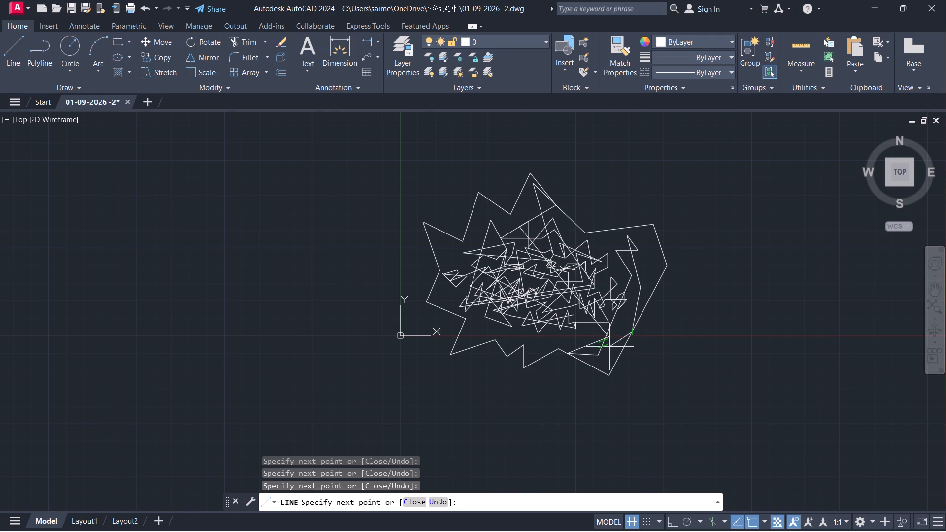
pyautogui.click(592, 367)
pyautogui.click(556, 338)
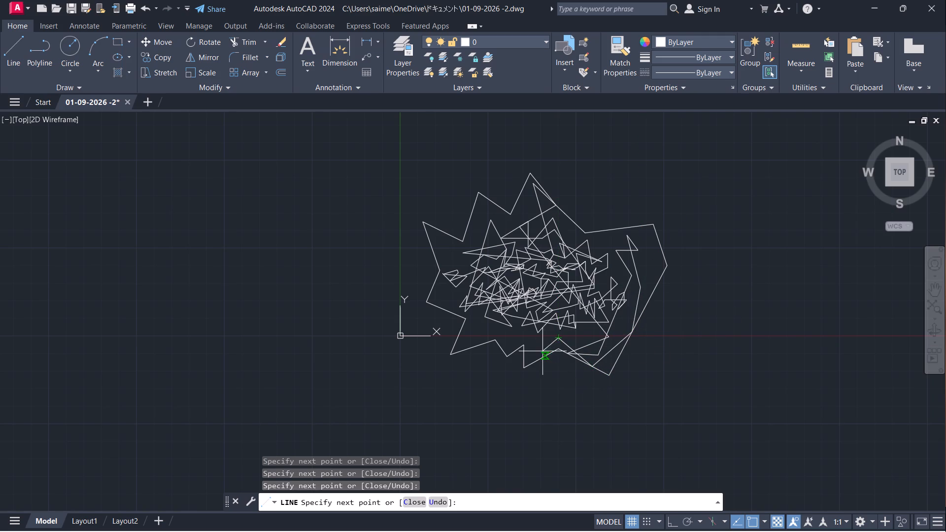
pyautogui.click(536, 358)
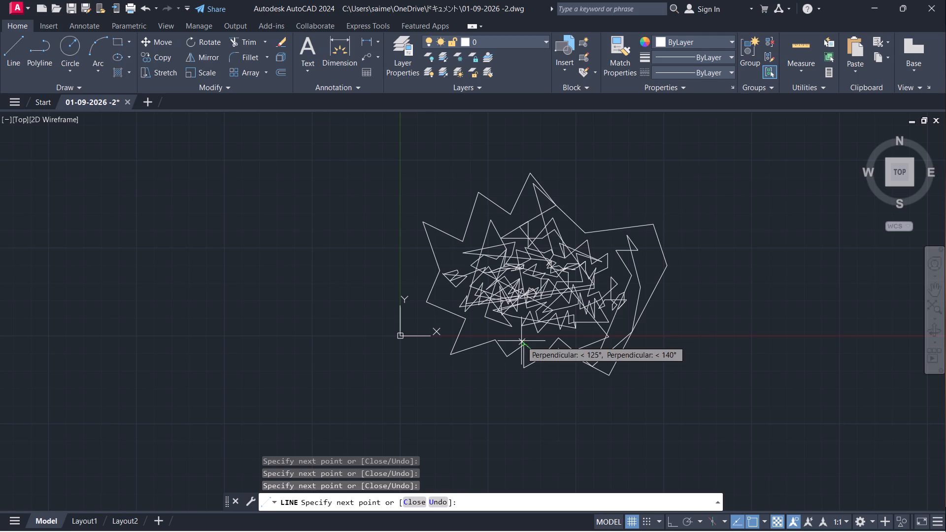
pyautogui.click(524, 345)
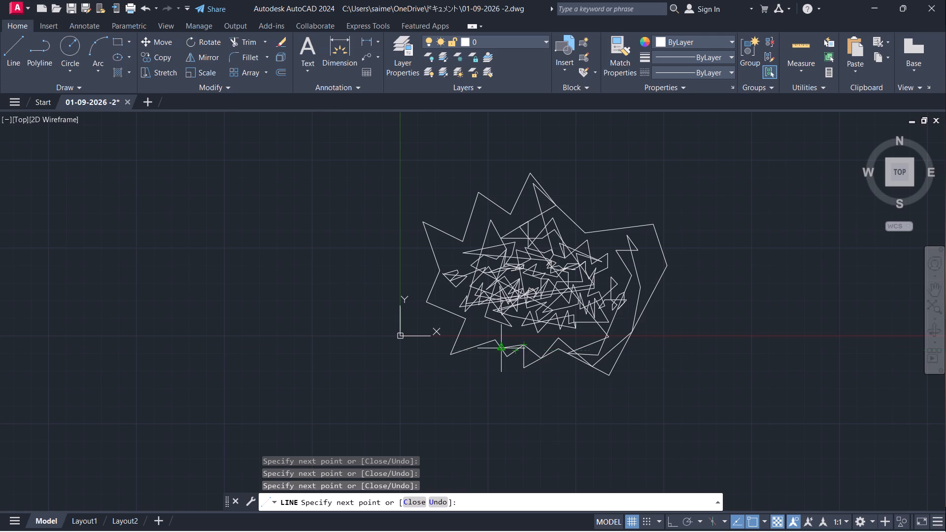
pyautogui.click(493, 344)
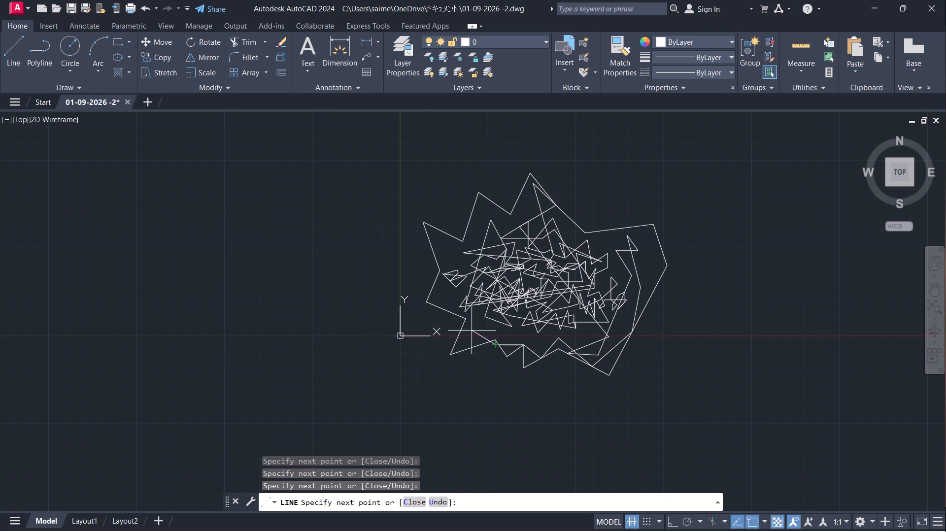
pyautogui.click(466, 319)
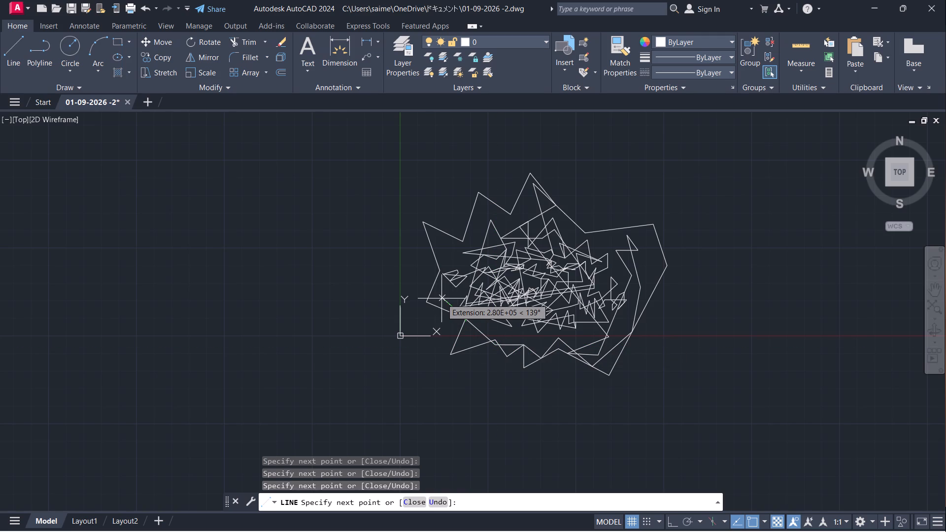
pyautogui.click(437, 269)
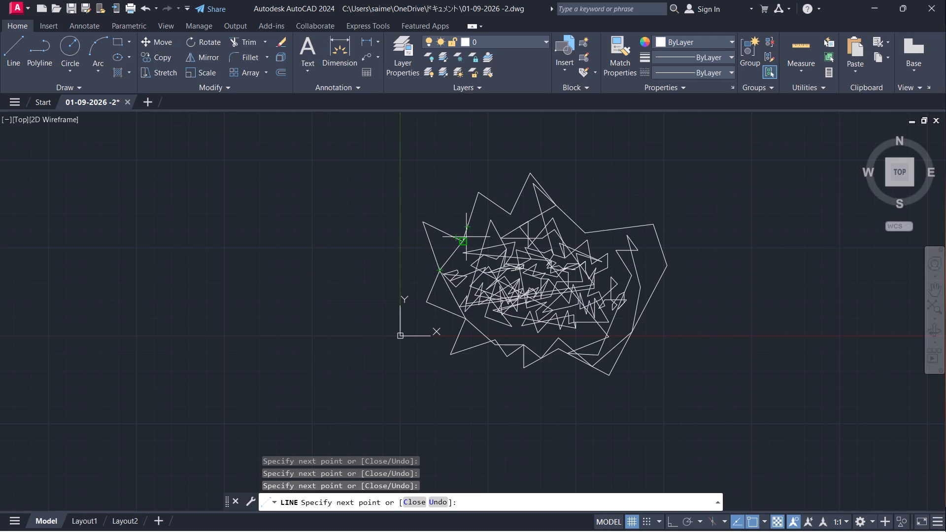
# Carry the line chain northeast from the western notch through the northern notches, then southeast to the boundary corner beyond the tall peak.
pyautogui.moveTo(466, 237); pyautogui.dragTo(461, 238)
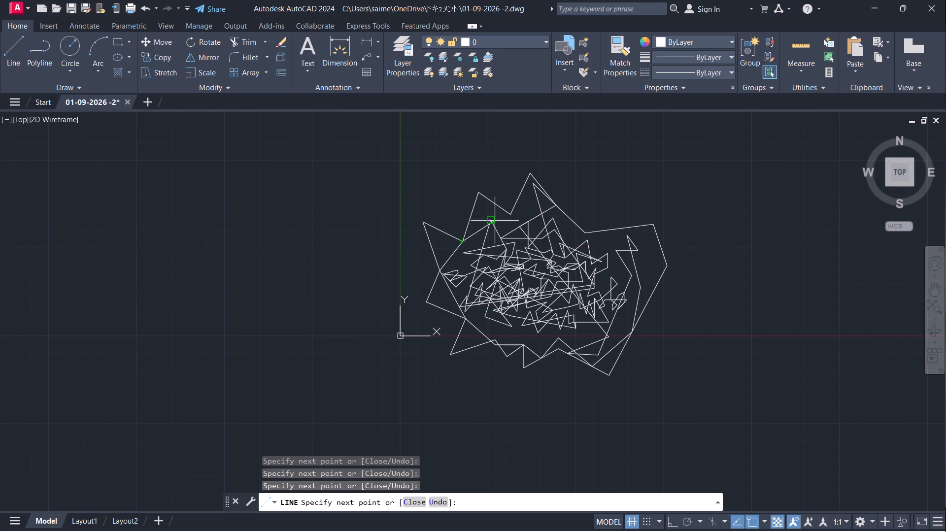
pyautogui.click(495, 223)
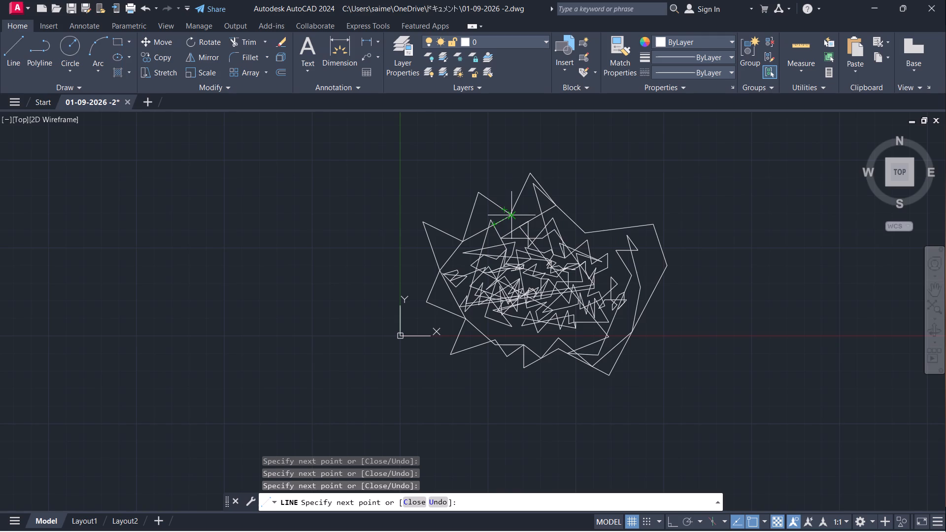
pyautogui.click(511, 214)
pyautogui.click(540, 214)
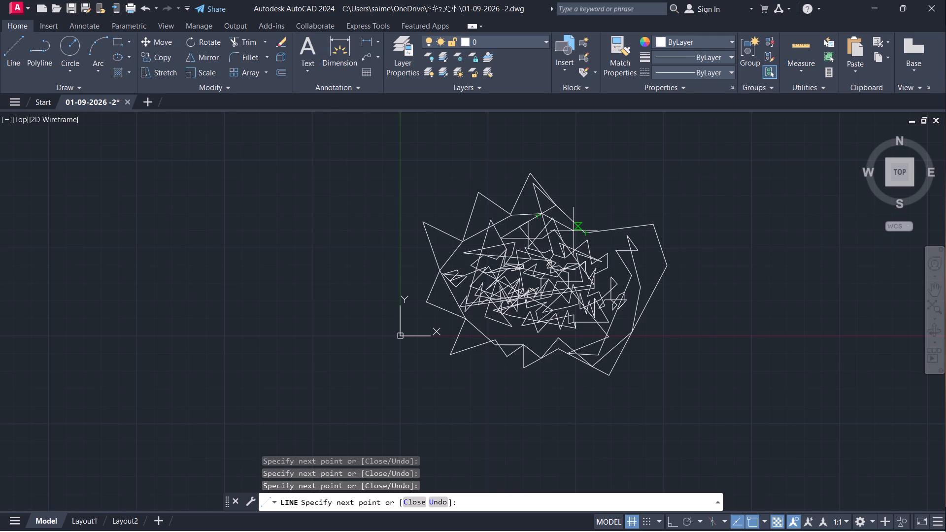
pyautogui.click(587, 233)
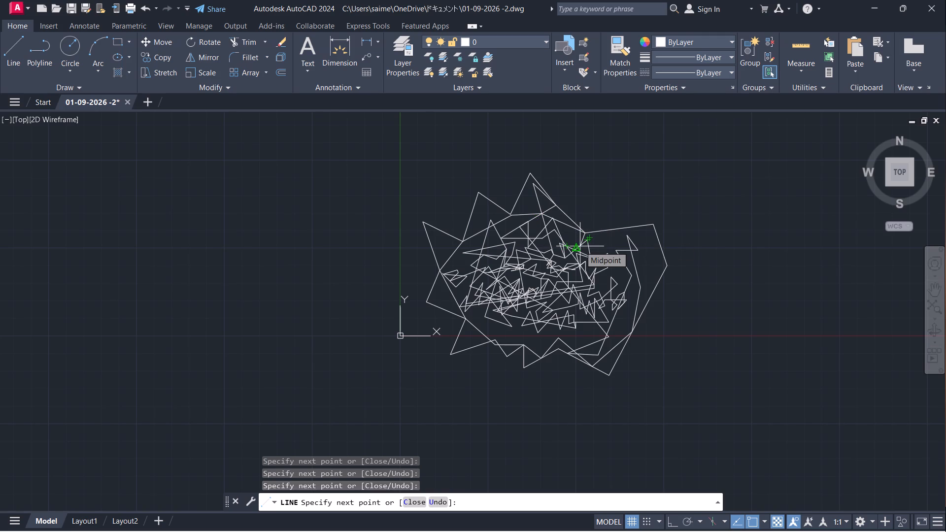
# Continue the line chain southeast through two outer vertices of the tangle's northeast side to the west corner of the small eastern triangle.
pyautogui.scroll(3, 580, 246)
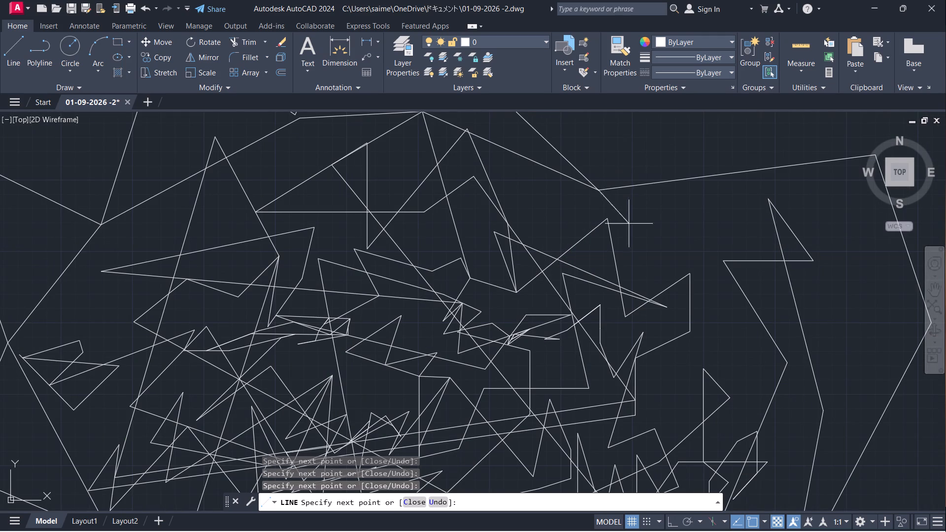
pyautogui.click(607, 220)
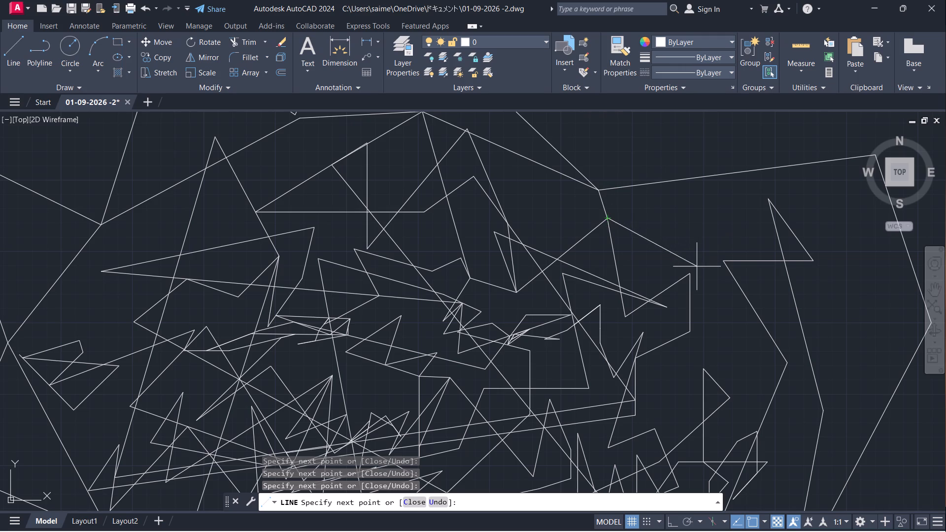
pyautogui.click(693, 275)
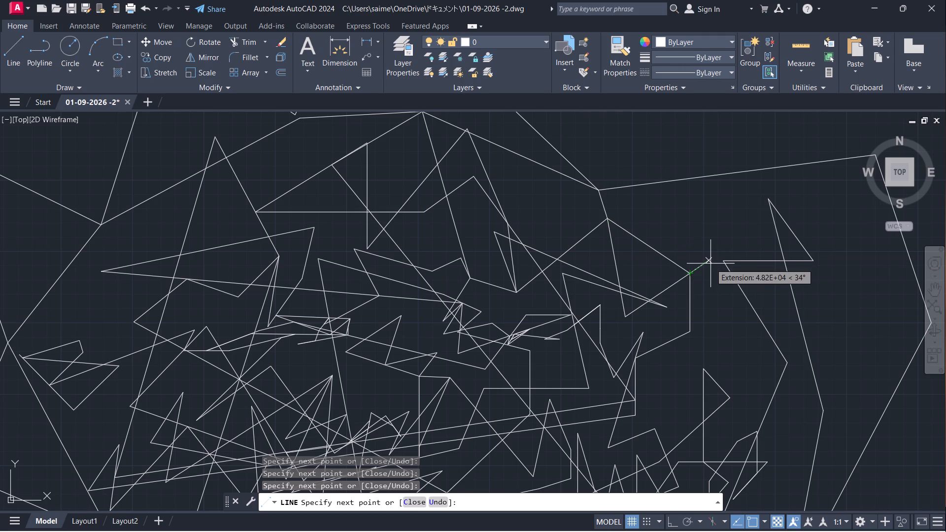
pyautogui.moveTo(722, 259); pyautogui.dragTo(722, 254)
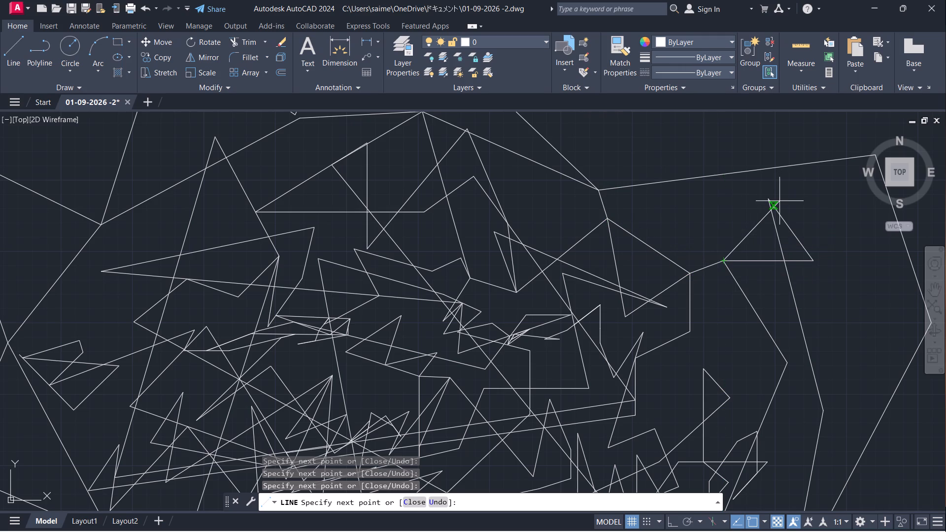
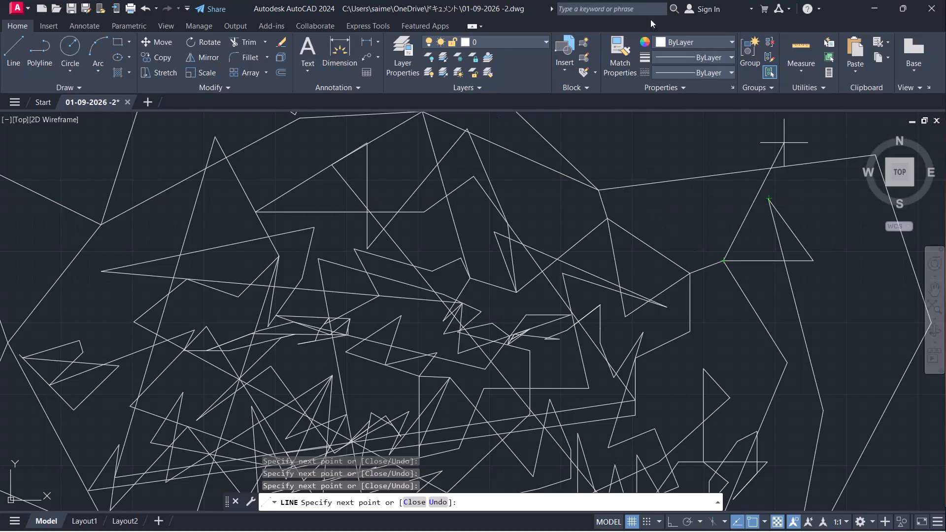
# Carry the line chain west from the small triangle, zigzag it around the tangle's northeast vertex, run it northwest, and end with a short eastward segment.
pyautogui.click(549, 303)
pyautogui.click(555, 259)
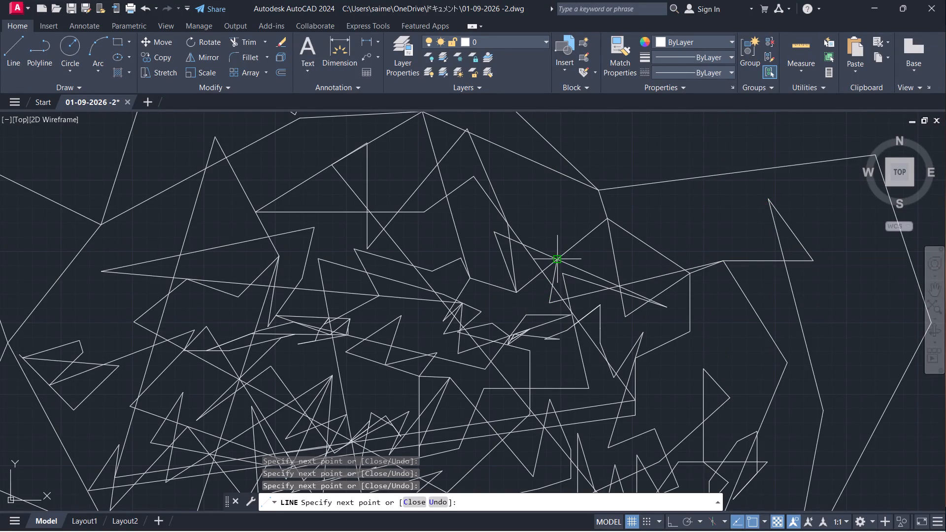
pyautogui.click(558, 283)
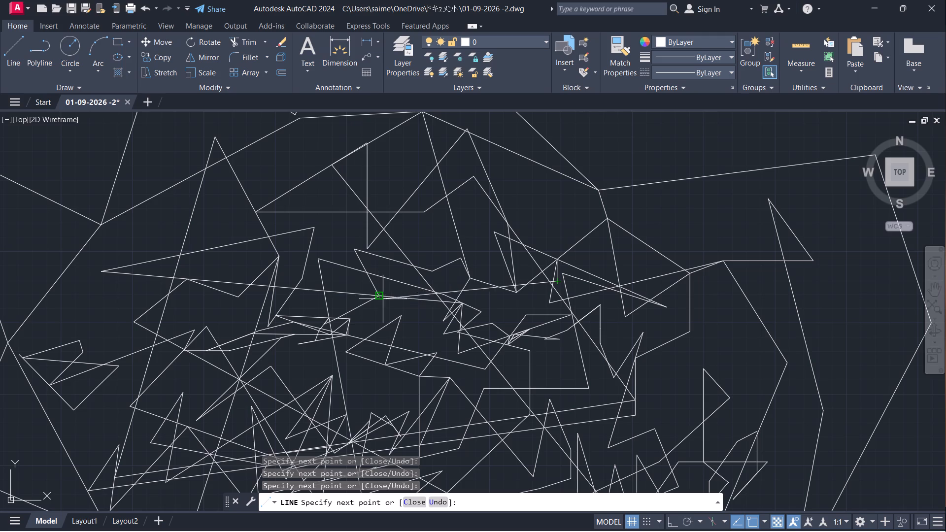
pyautogui.click(519, 211)
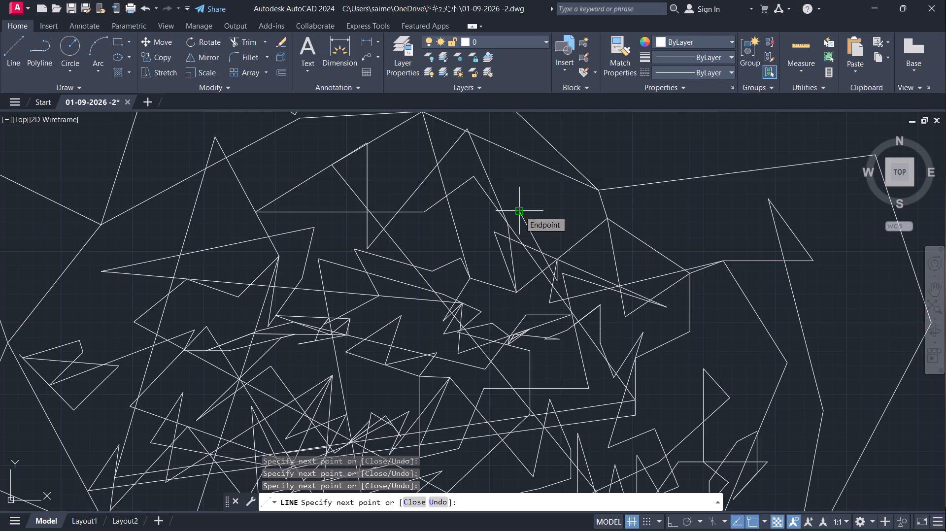
pyautogui.click(519, 211)
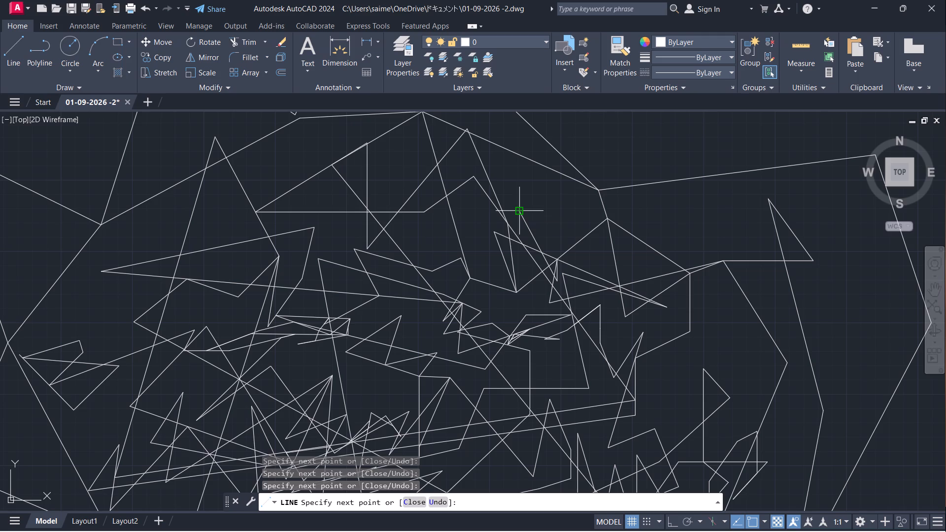
pyautogui.click(519, 211)
pyautogui.click(541, 206)
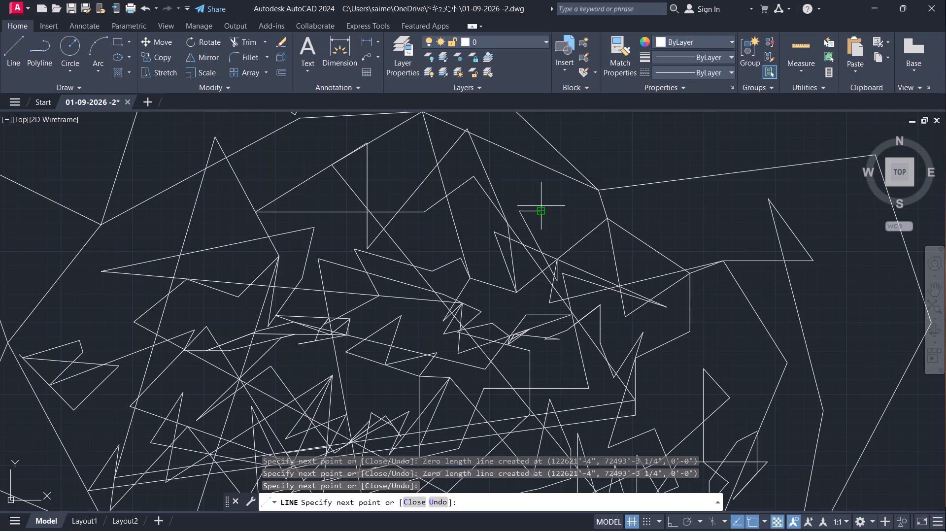
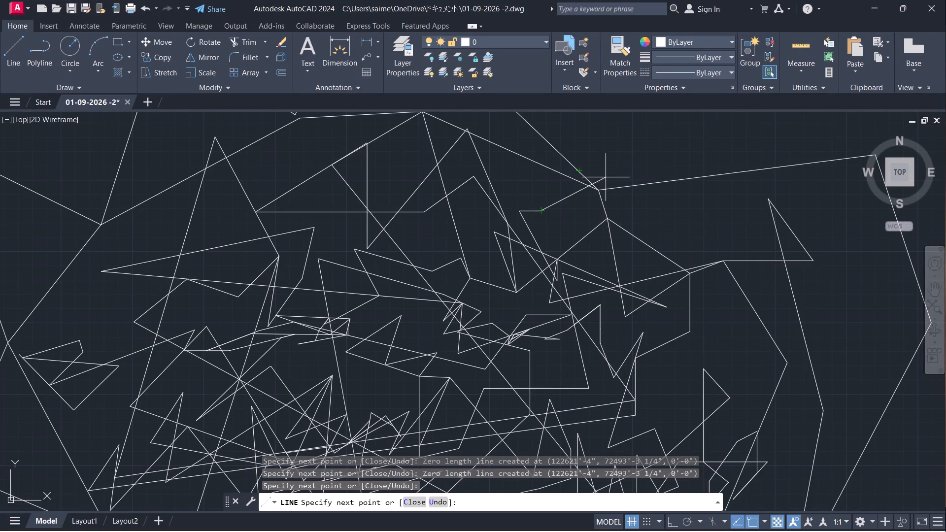
# Continue the line chain through the northeast vertex over a peak, run it far southwest, west across the tangle's centre, and end short northward.
pyautogui.click(600, 189)
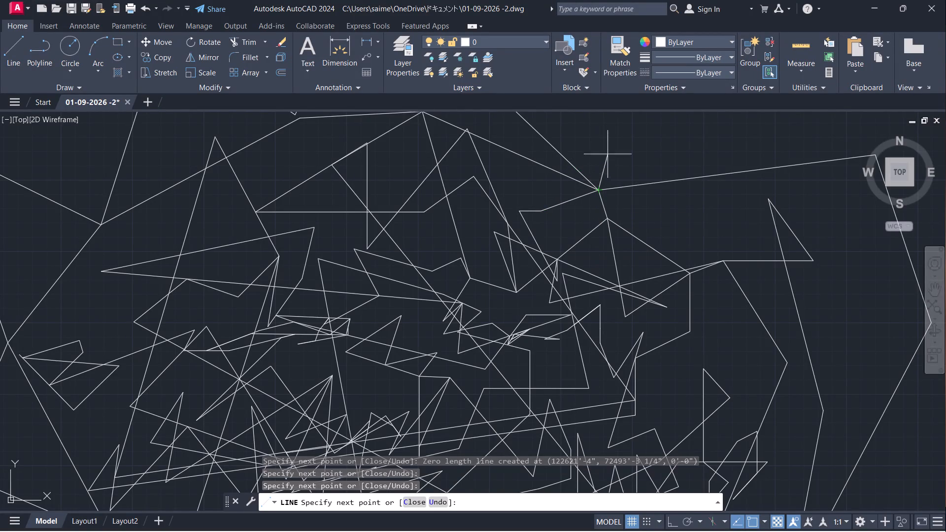
pyautogui.click(635, 130)
pyautogui.click(670, 214)
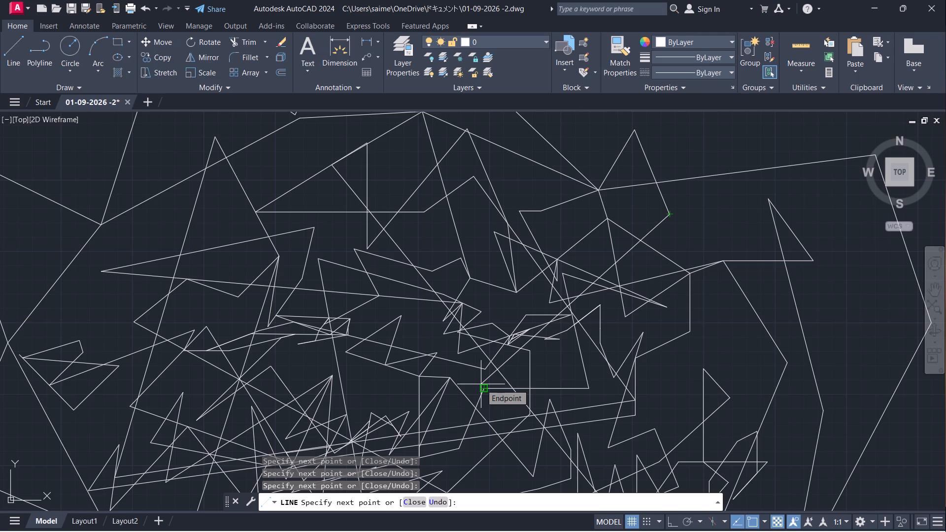
pyautogui.moveTo(511, 390); pyautogui.dragTo(553, 380)
pyautogui.moveTo(553, 380); pyautogui.dragTo(511, 325)
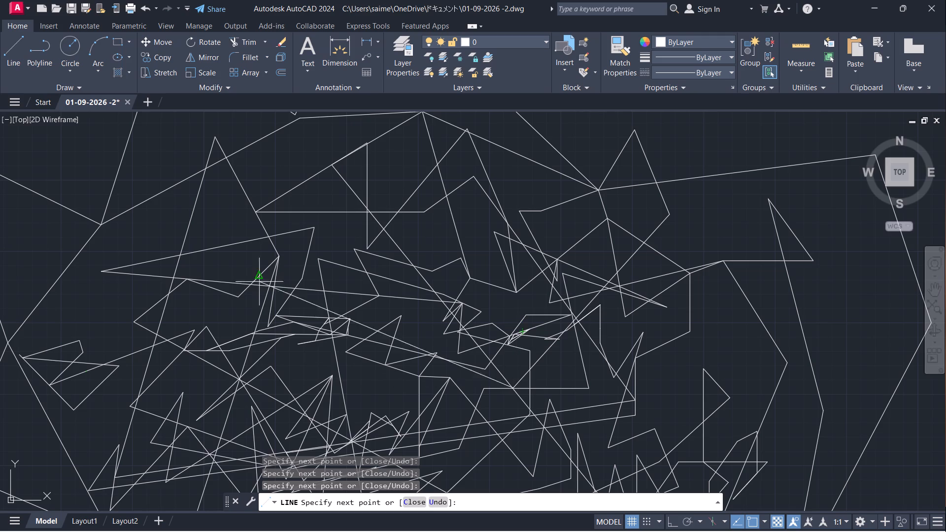
pyautogui.click(375, 384)
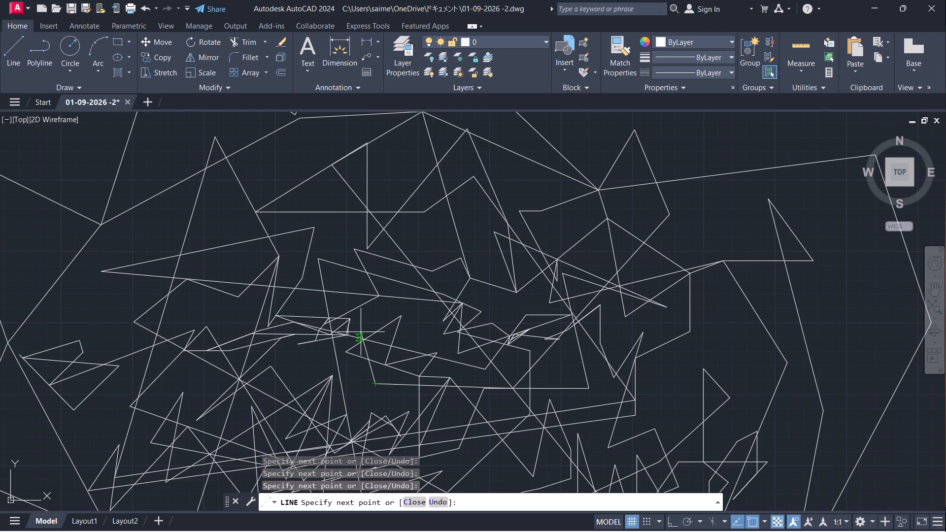
pyautogui.click(361, 332)
# Extend the line chain east through the middle of the tangle as two tall, narrow spikes.
pyautogui.click(417, 320)
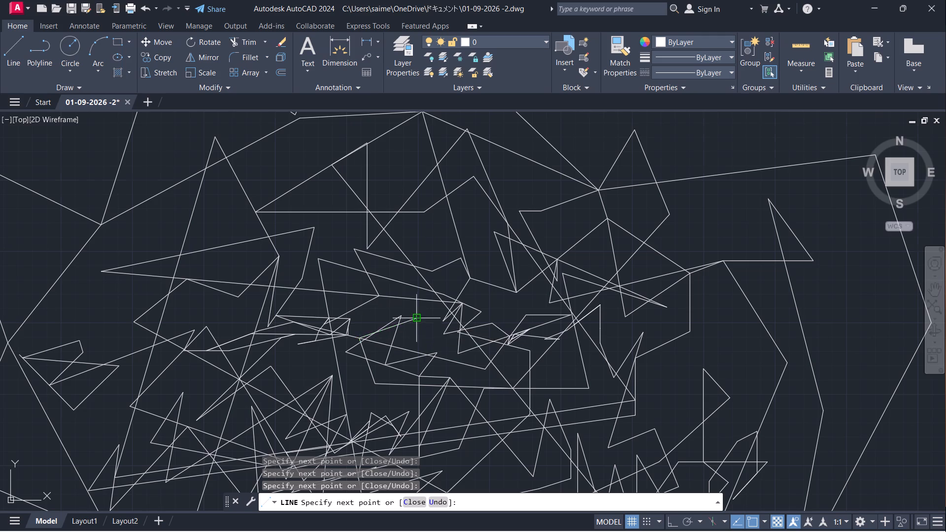
pyautogui.click(433, 228)
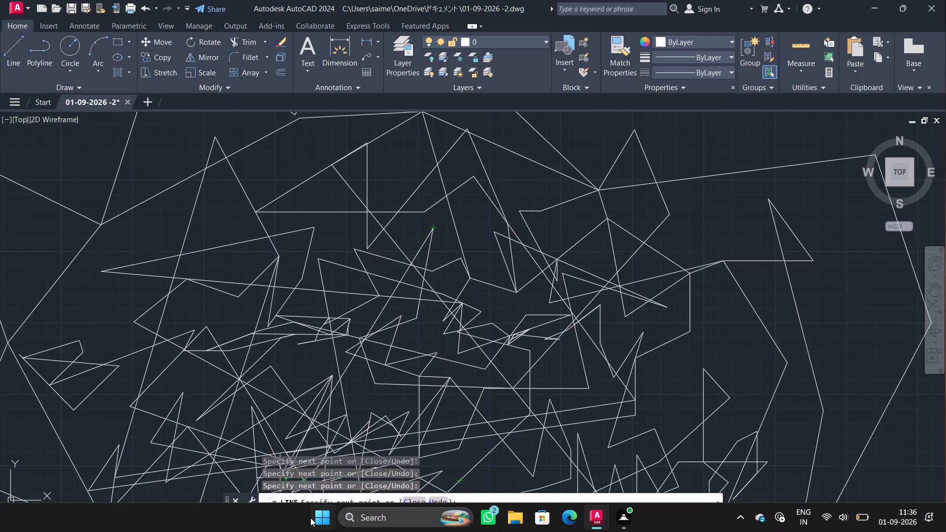
pyautogui.click(439, 343)
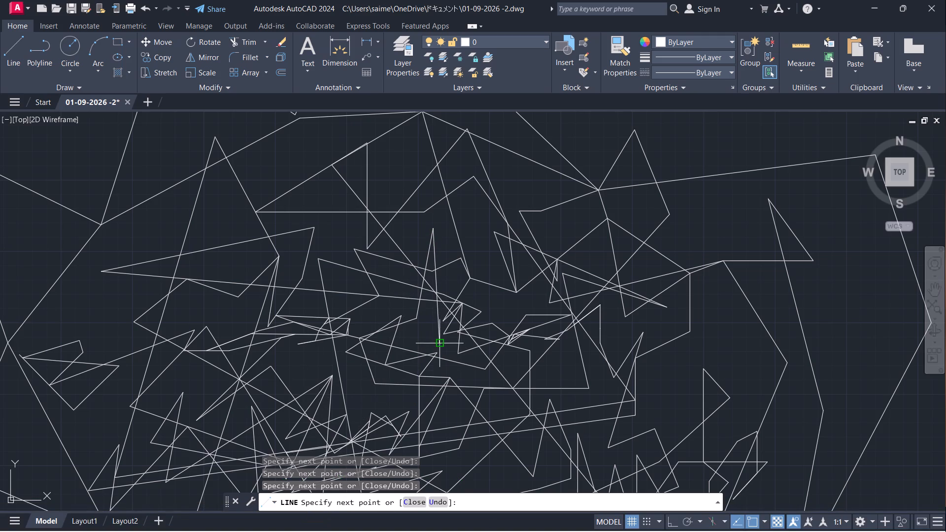
pyautogui.click(484, 243)
pyautogui.click(490, 308)
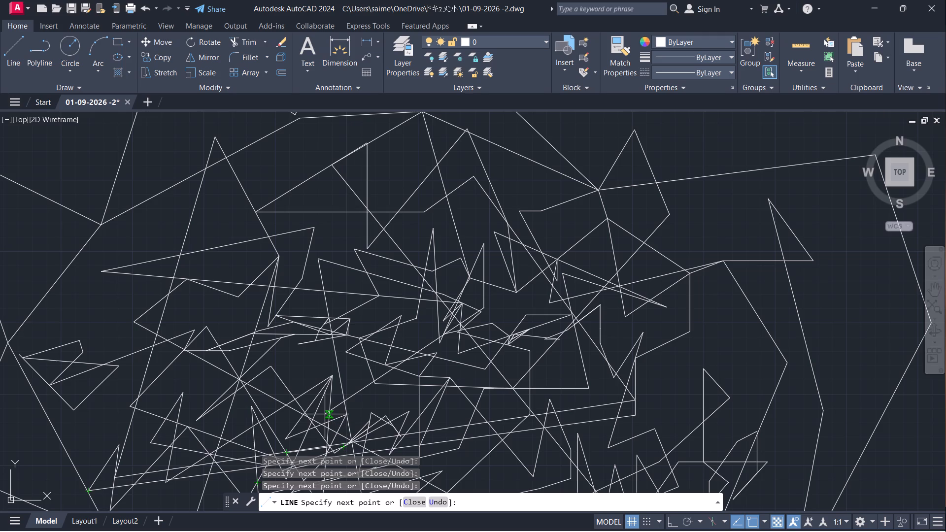
# Run the line chain northwest across the tangle, drop it south-southeast in two segments, and add a short hook at its end.
pyautogui.click(294, 220)
pyautogui.click(332, 299)
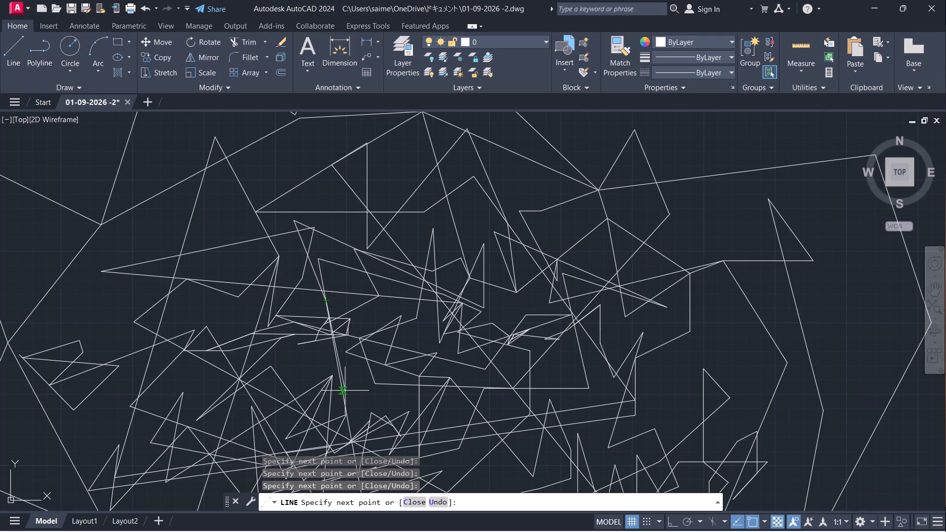
pyautogui.click(366, 394)
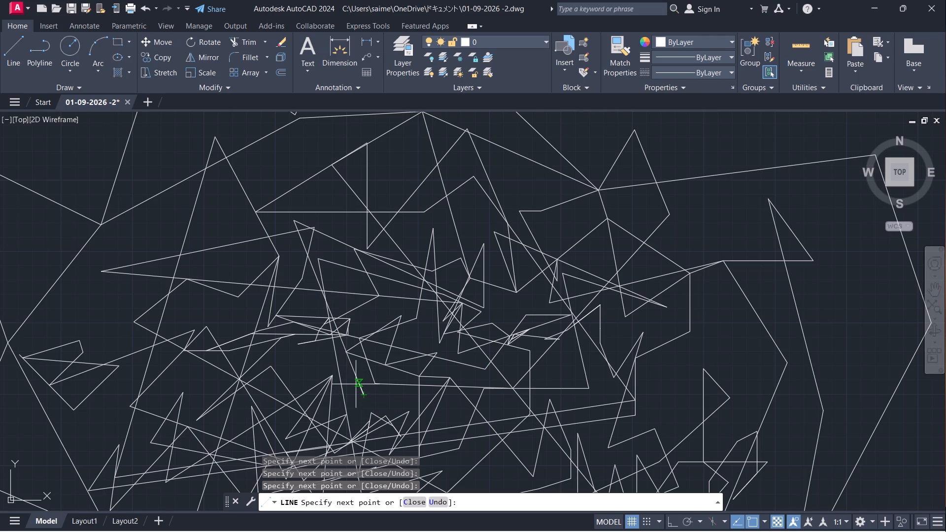
pyautogui.click(356, 384)
# Carry the line chain from the short hook northeast to a peak near the upper centre and finish with a small hook there.
pyautogui.click(375, 310)
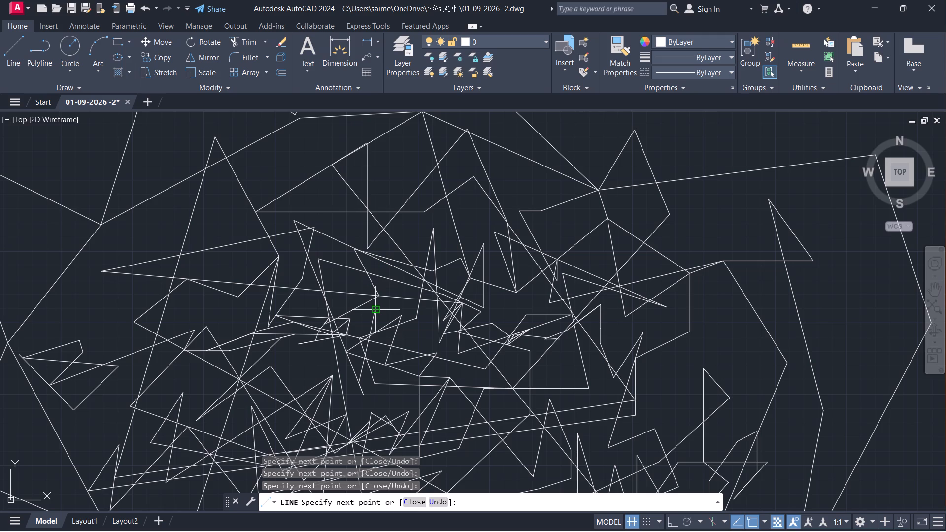
pyautogui.click(414, 227)
pyautogui.click(412, 241)
pyautogui.click(419, 233)
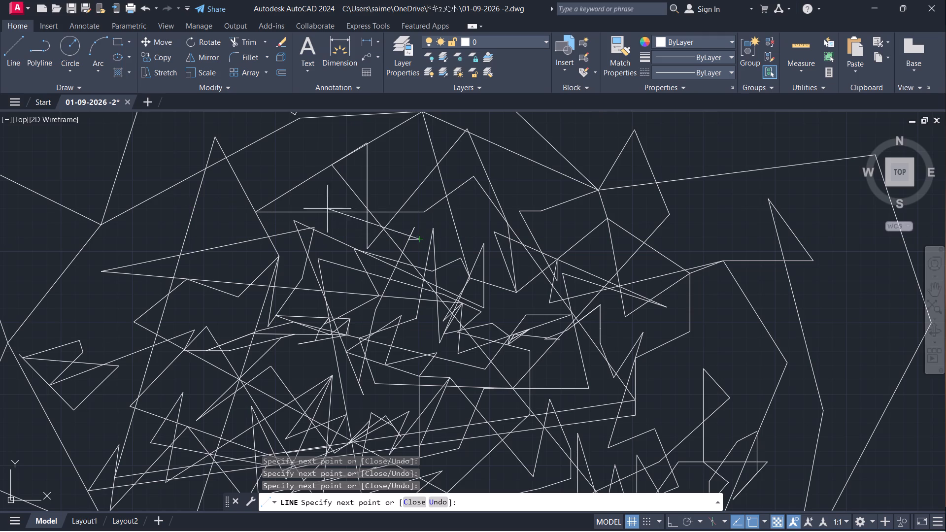
# Run the line chain northwest into the upper triangle, zigzag it southwest, drop a long southward segment, and end with a short eastward one.
pyautogui.click(336, 188)
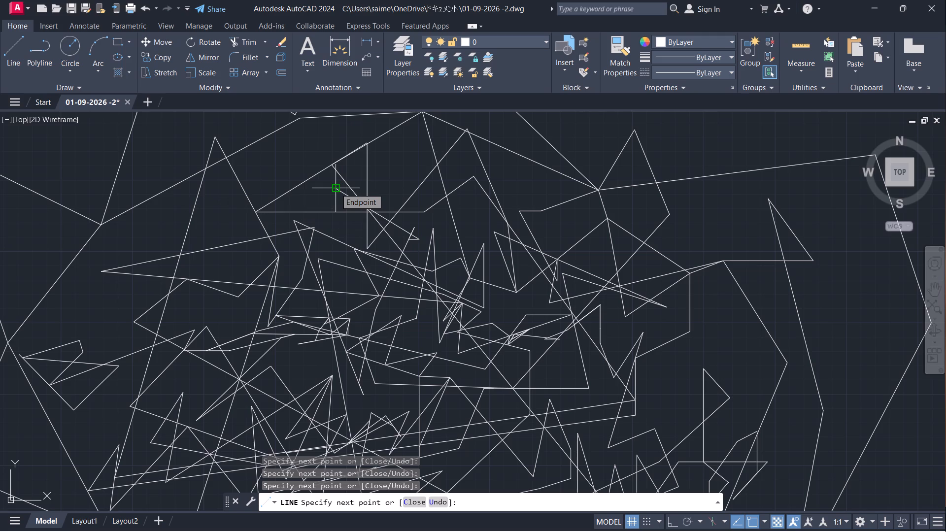
pyautogui.click(319, 250)
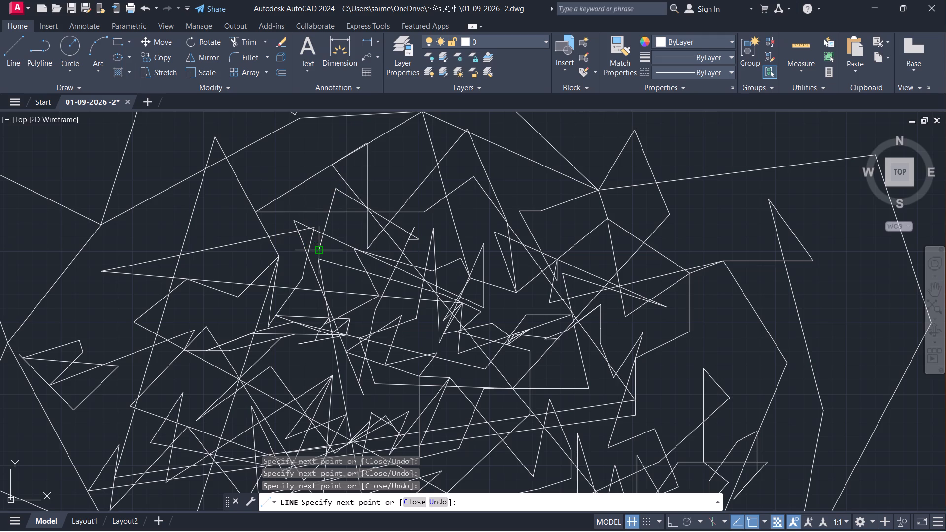
pyautogui.click(310, 211)
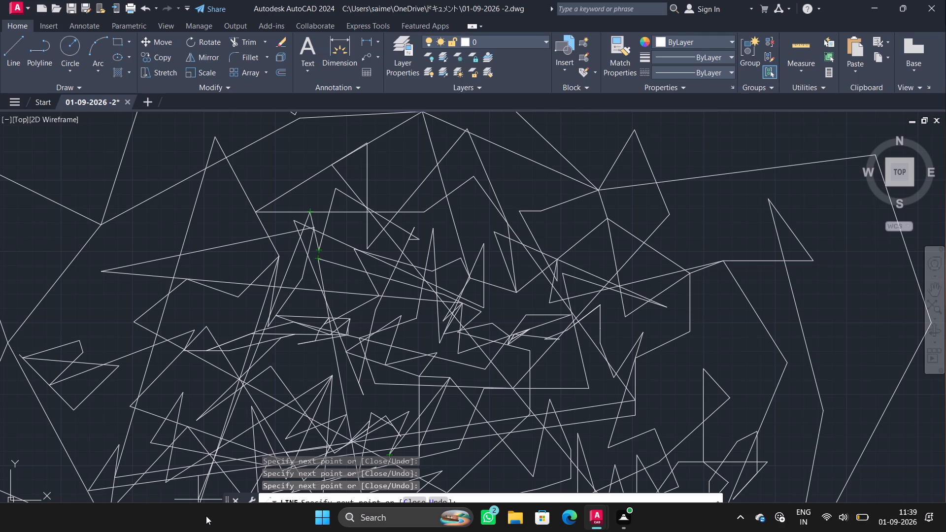
pyautogui.click(295, 365)
pyautogui.click(320, 362)
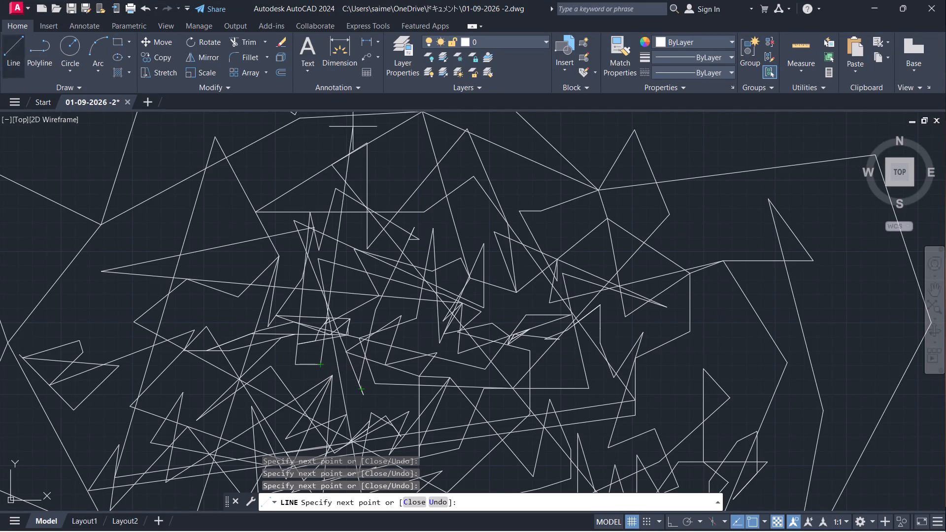
# Take the line chain northeast to the upper centre and zigzag it east to a point just past the northeast vertex.
pyautogui.click(480, 224)
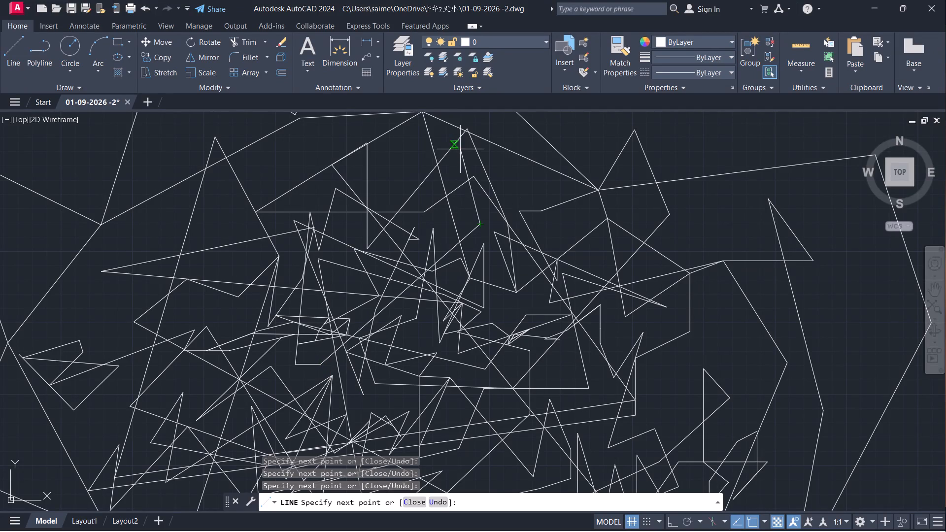
pyautogui.click(463, 163)
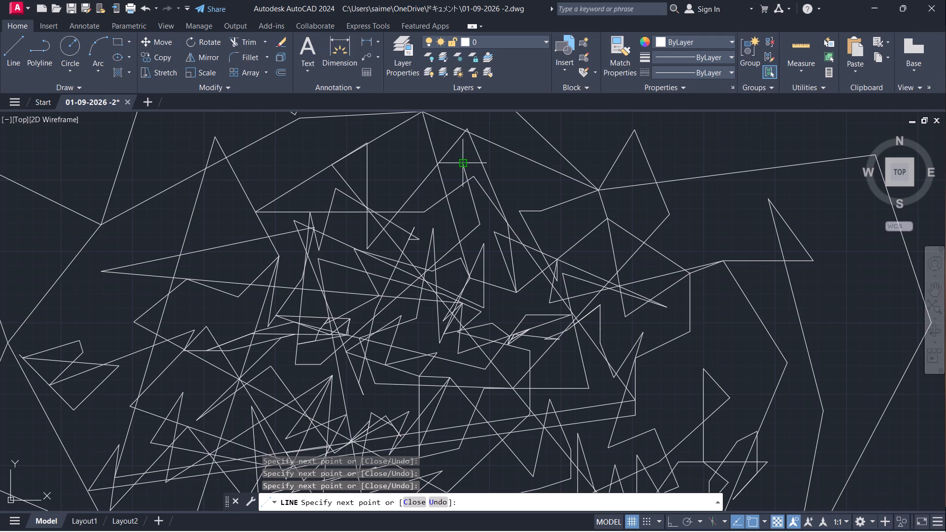
pyautogui.click(506, 184)
pyautogui.click(539, 155)
pyautogui.click(532, 215)
pyautogui.click(547, 241)
pyautogui.click(574, 199)
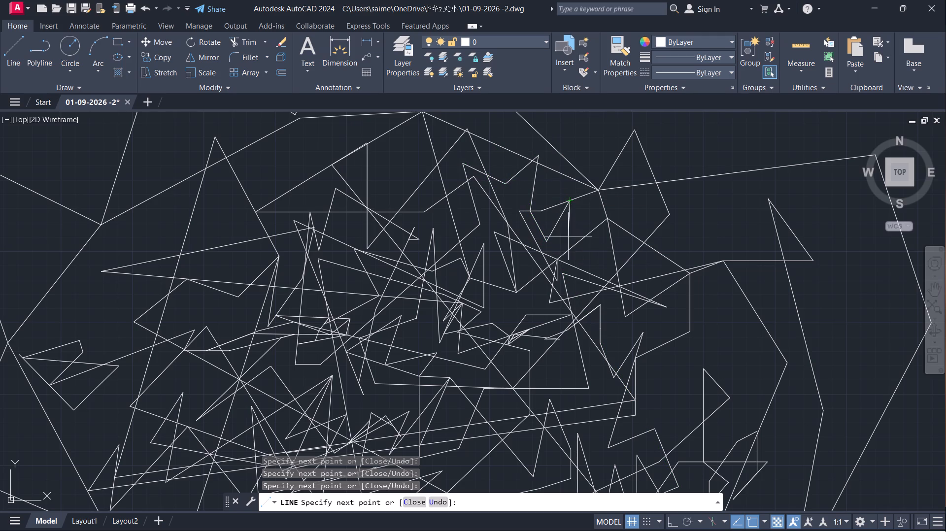
pyautogui.click(579, 256)
pyautogui.click(636, 216)
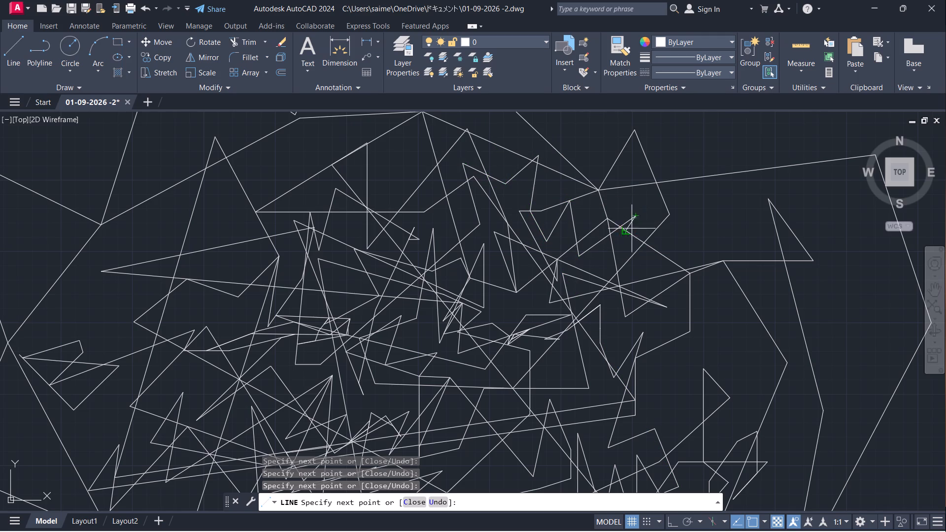
# Turn the line chain southwest in short segments, continue west, and run it northwest to the upper horizontal line's east end.
pyautogui.click(608, 258)
pyautogui.click(585, 274)
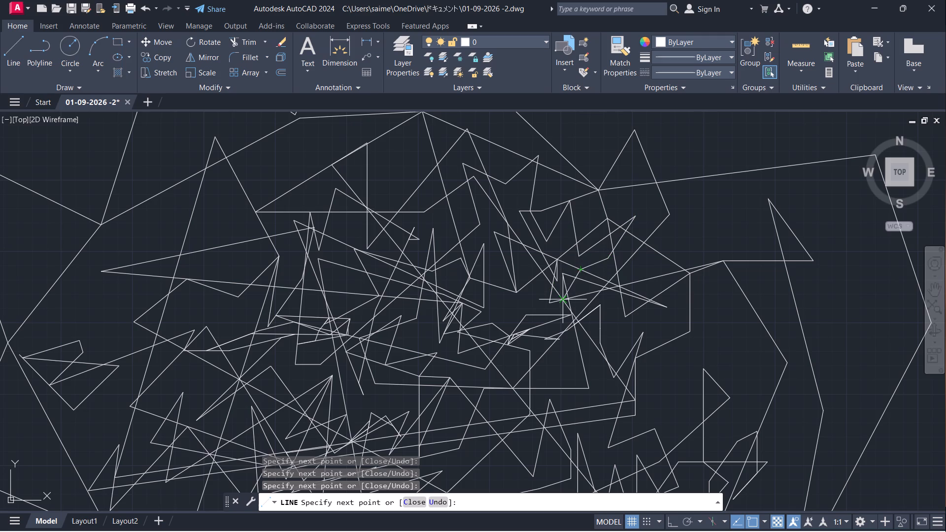
pyautogui.click(559, 302)
pyautogui.click(514, 307)
pyautogui.click(466, 227)
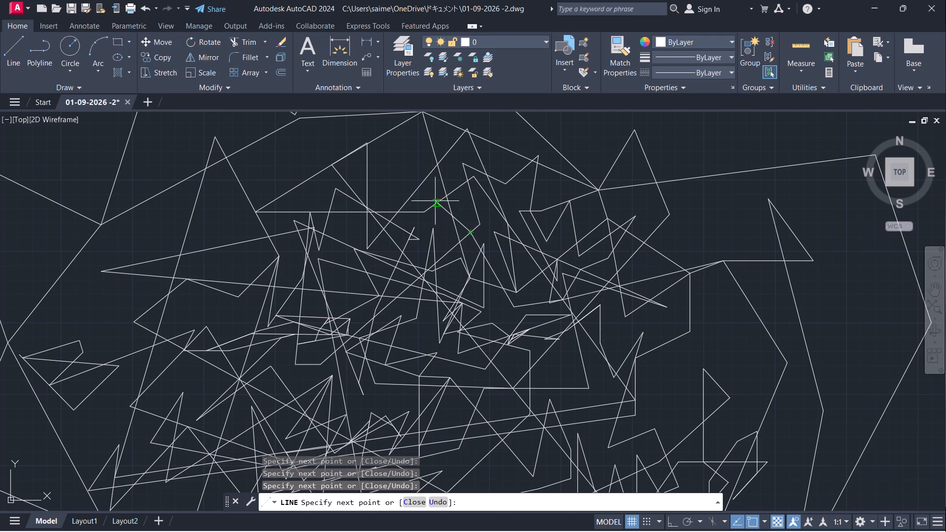
pyautogui.click(435, 201)
# Run the line chain west past the upper triangle, then return it east across the triangle, ending southeast of the triangle's peak.
pyautogui.click(402, 171)
pyautogui.click(328, 191)
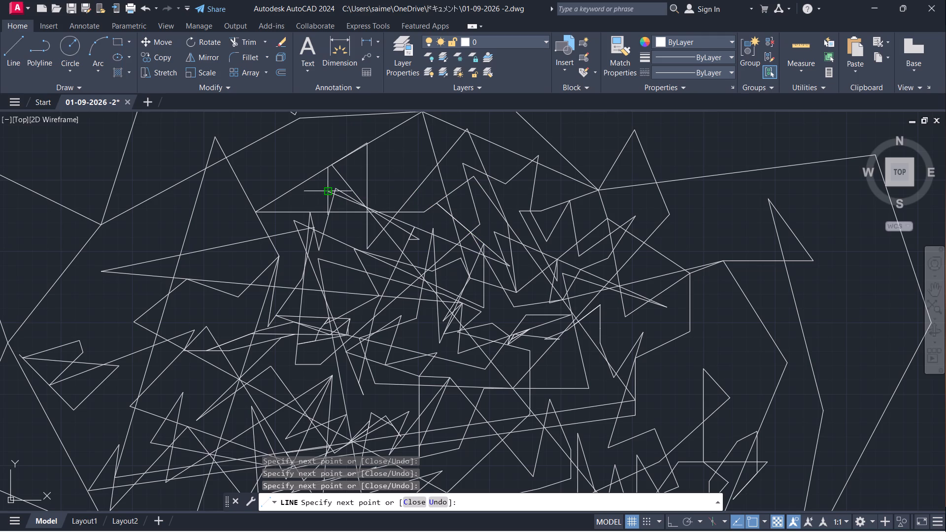
pyautogui.click(297, 169)
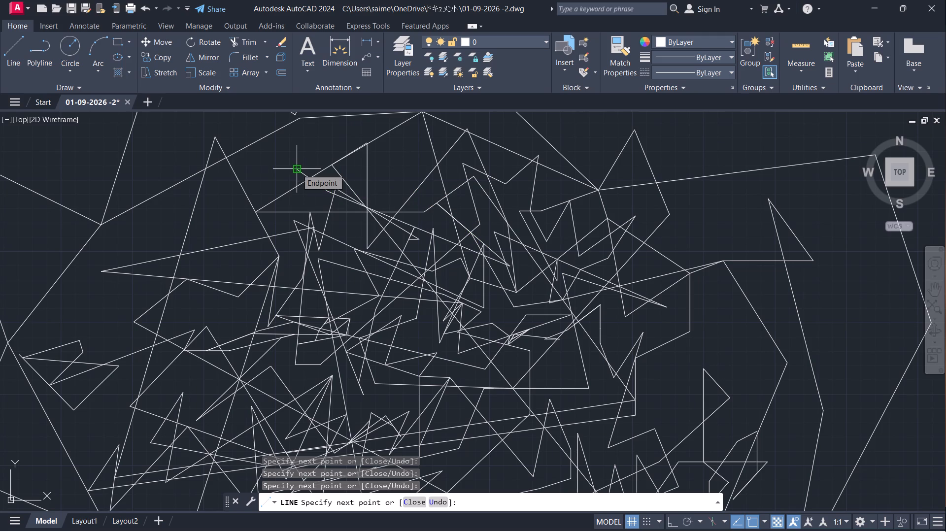
pyautogui.click(297, 169)
pyautogui.click(357, 162)
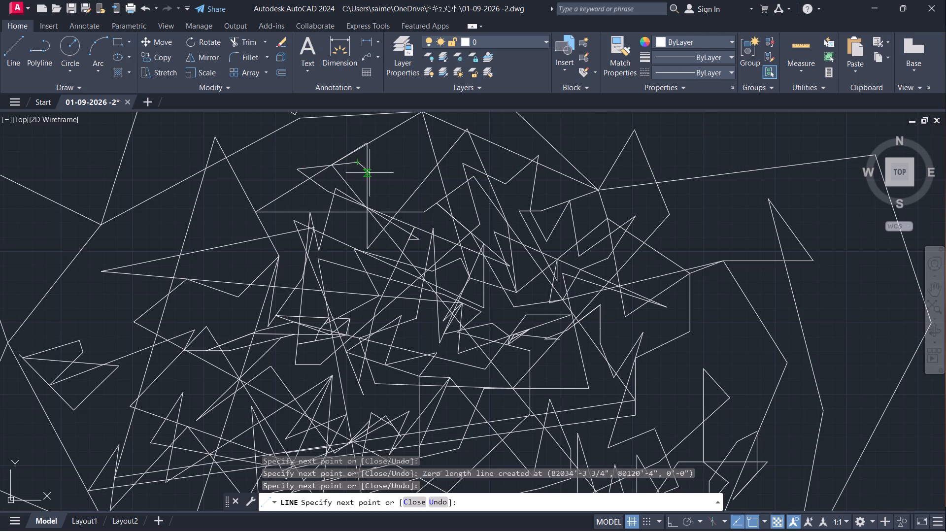
pyautogui.click(404, 189)
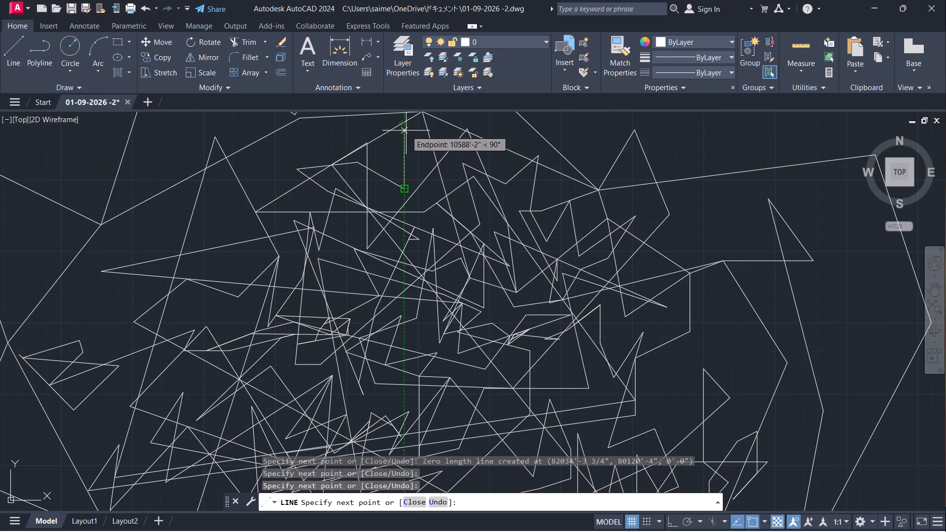
# Run the line chain north inside the upper triangle, southwest to below the western cluster, back northwest and north, ending with a westward segment.
pyautogui.click(405, 131)
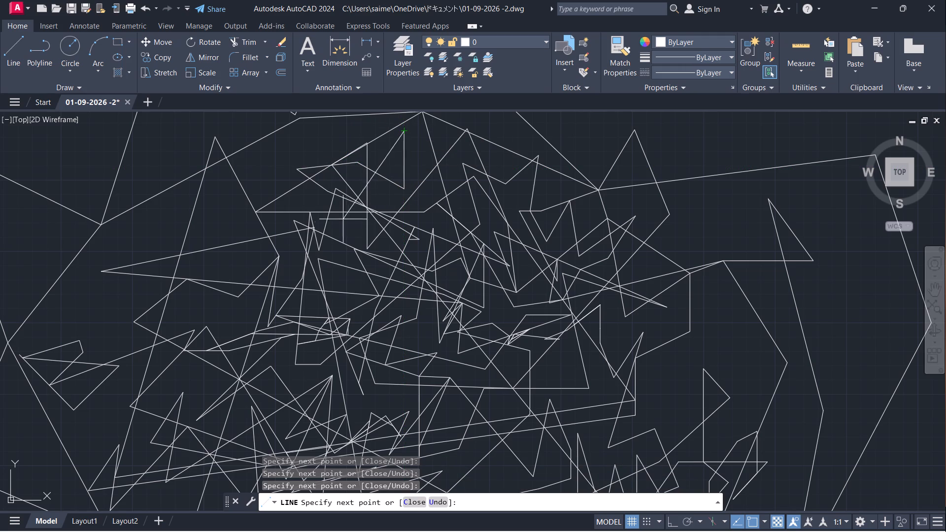
pyautogui.click(330, 245)
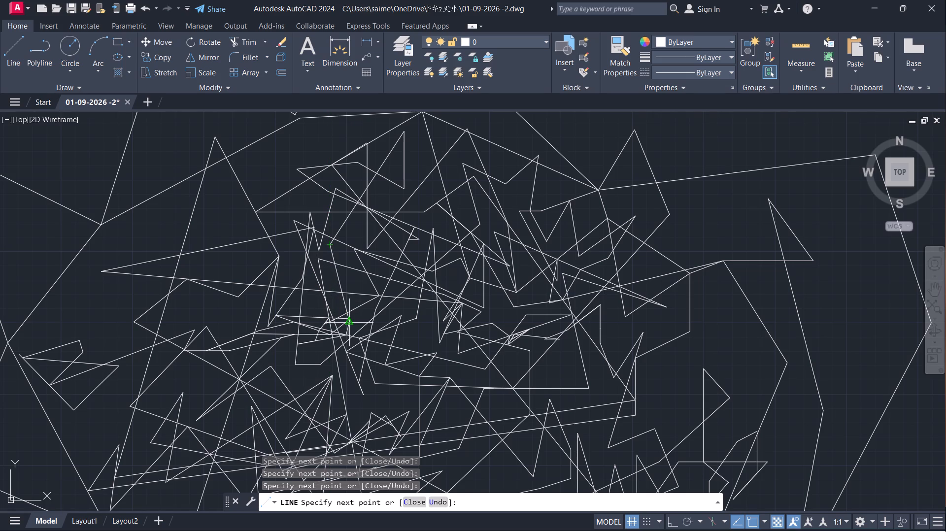
pyautogui.click(301, 377)
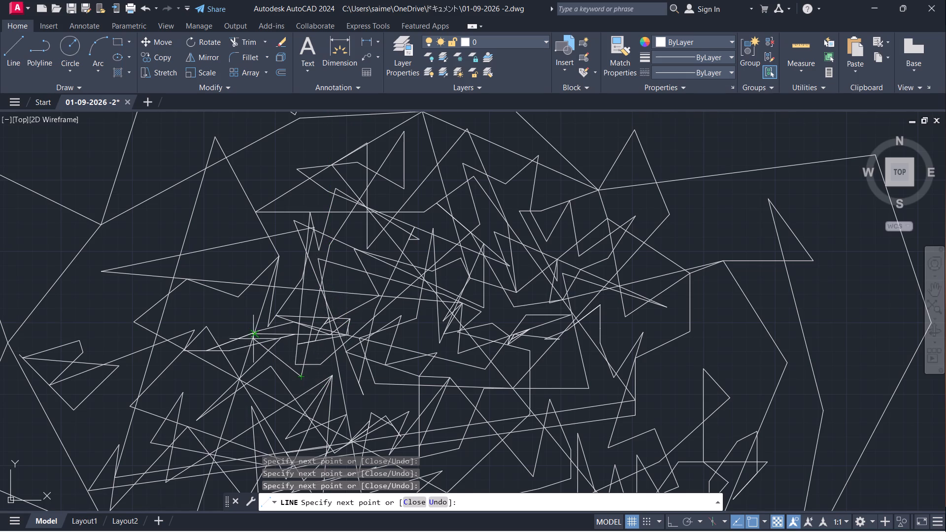
pyautogui.click(232, 321)
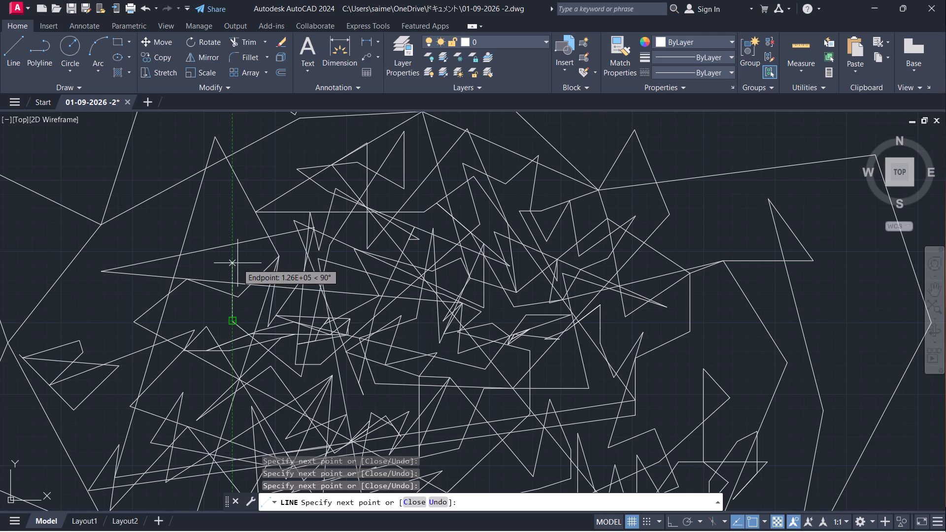
pyautogui.click(234, 260)
pyautogui.click(219, 222)
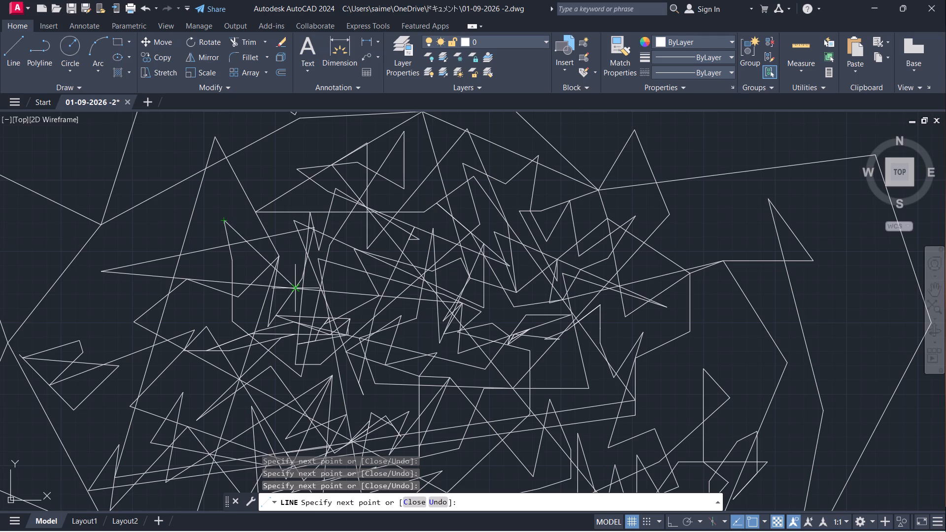
pyautogui.click(158, 228)
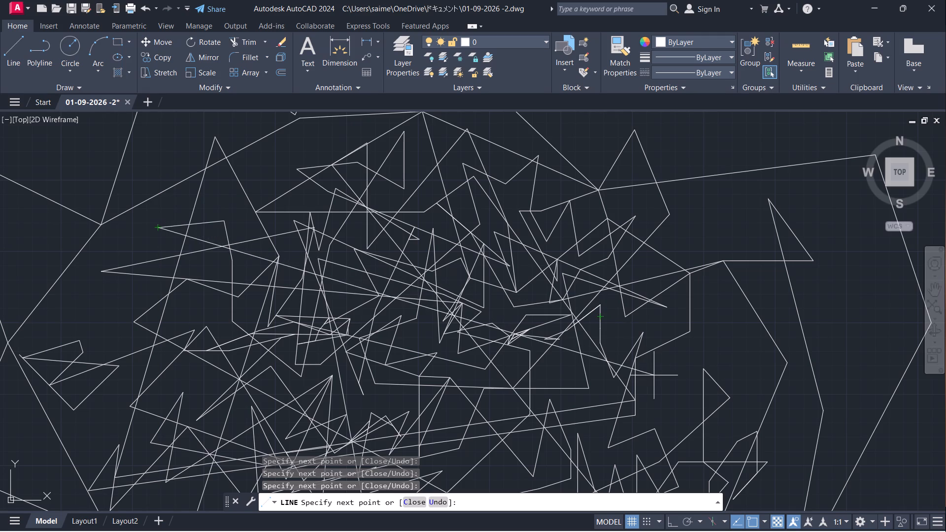
# Draw a long east-southeast segment to the vertical line on the east side, continue to the nearby peak, and zigzag south and north beside it.
pyautogui.click(641, 380)
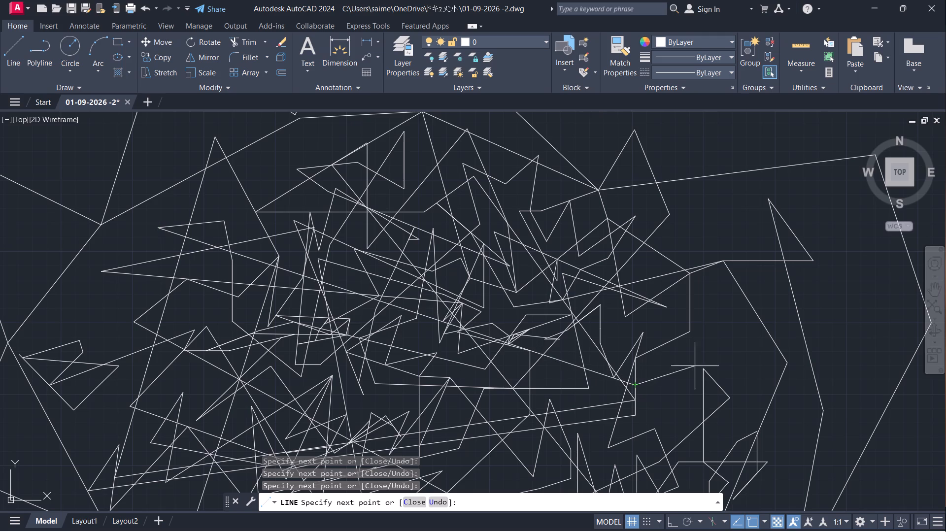
pyautogui.click(708, 363)
pyautogui.moveTo(687, 383); pyautogui.dragTo(683, 392)
pyautogui.click(676, 404)
pyautogui.click(695, 332)
pyautogui.click(702, 342)
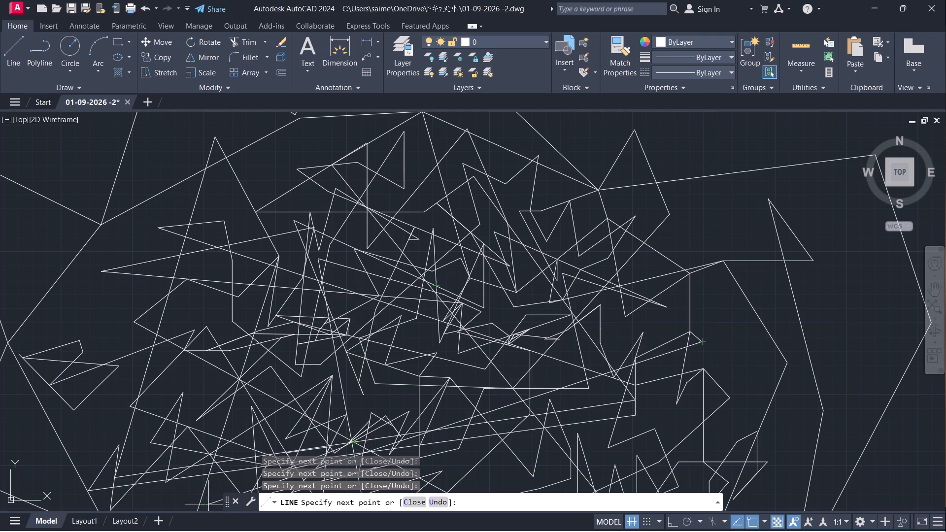
# Run the line chain far west into the western cluster, return it east to the centre, and finish with short segments around one central vertex.
pyautogui.click(313, 327)
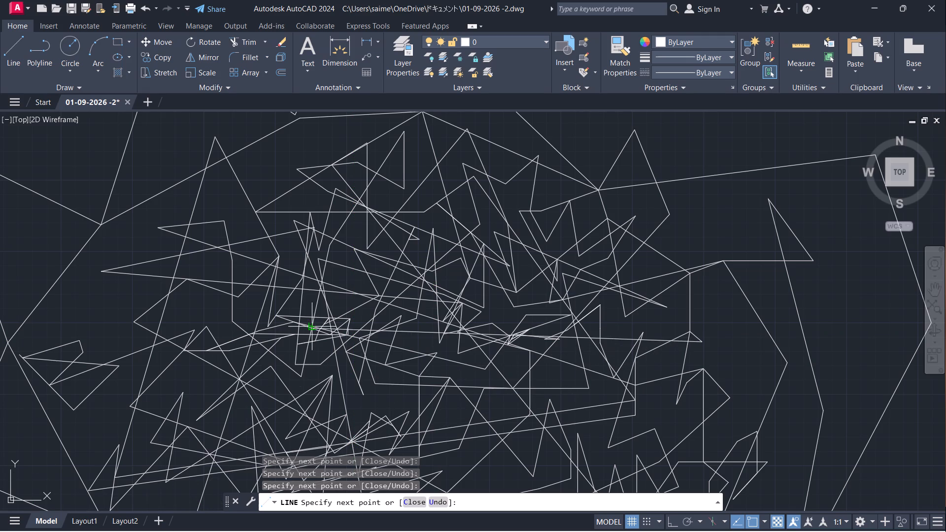
pyautogui.click(455, 325)
pyautogui.click(460, 340)
pyautogui.click(464, 357)
pyautogui.click(497, 348)
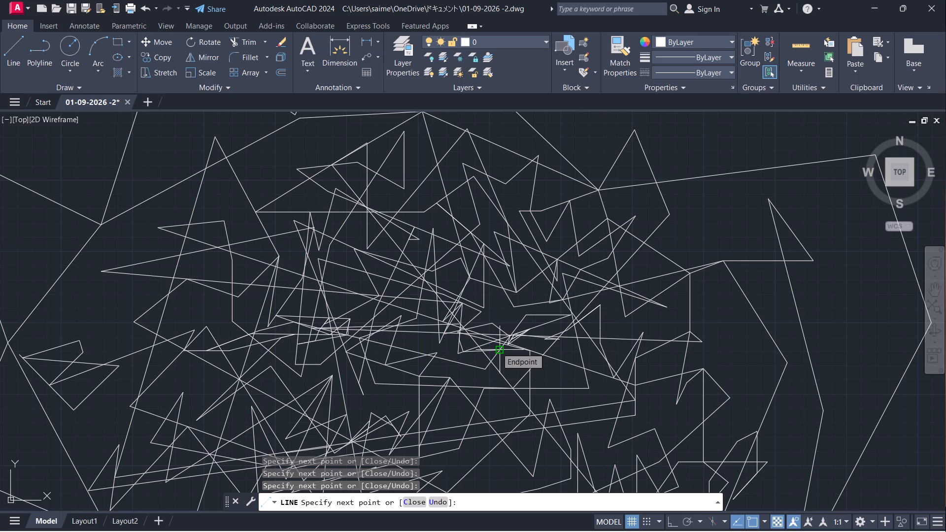
pyautogui.click(497, 348)
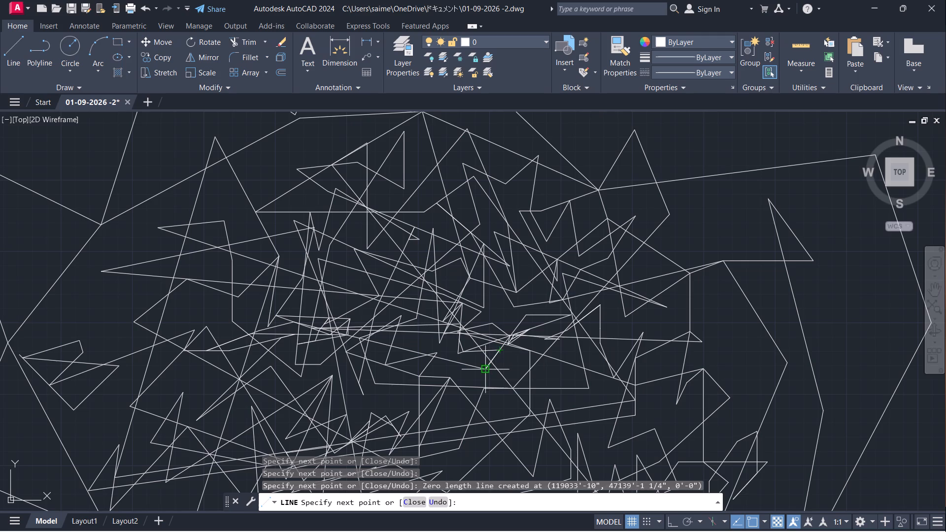
pyautogui.click(484, 370)
pyautogui.click(502, 353)
pyautogui.click(502, 353)
# Take the line chain northwest into the dense central cluster, zigzag it east, and drop it south then southwest below the cluster.
pyautogui.click(429, 301)
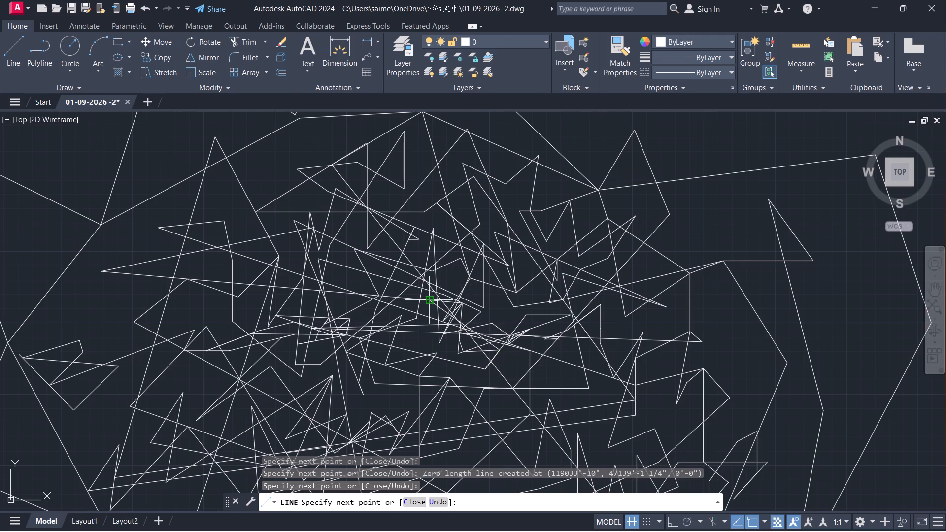
pyautogui.click(429, 314)
pyautogui.click(479, 309)
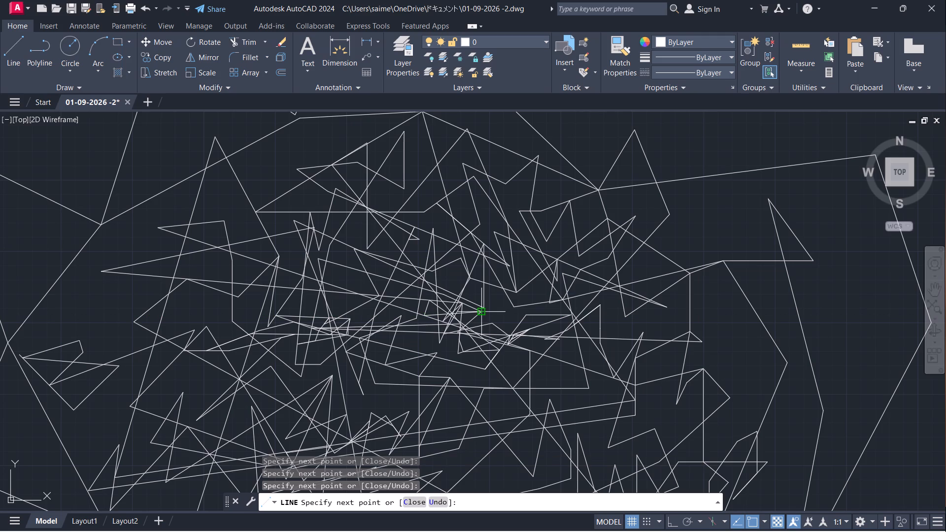
pyautogui.click(467, 322)
pyautogui.click(472, 373)
pyautogui.click(447, 411)
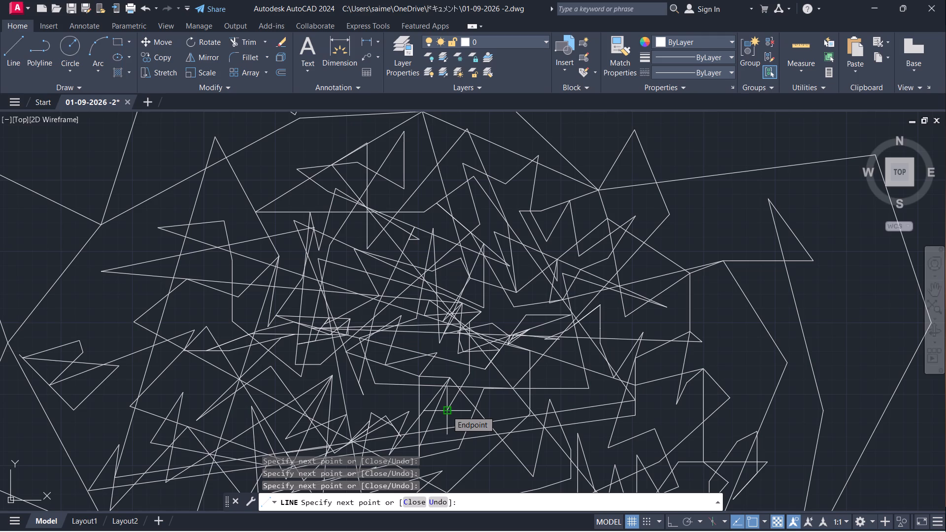
pyautogui.click(447, 411)
# Extend the line chain east in two segments, spike it north and back south-southeast, and continue east to the narrow wedge near the eastern peak.
pyautogui.click(512, 405)
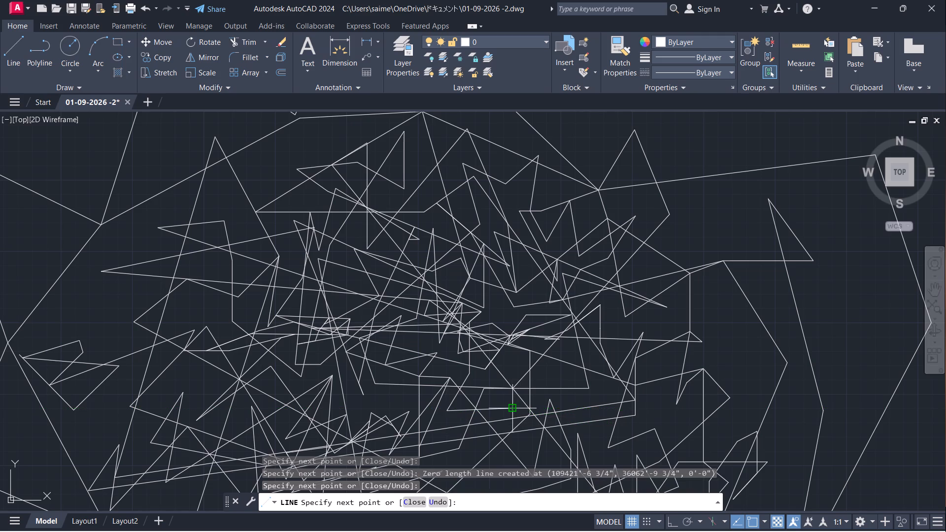
pyautogui.click(588, 399)
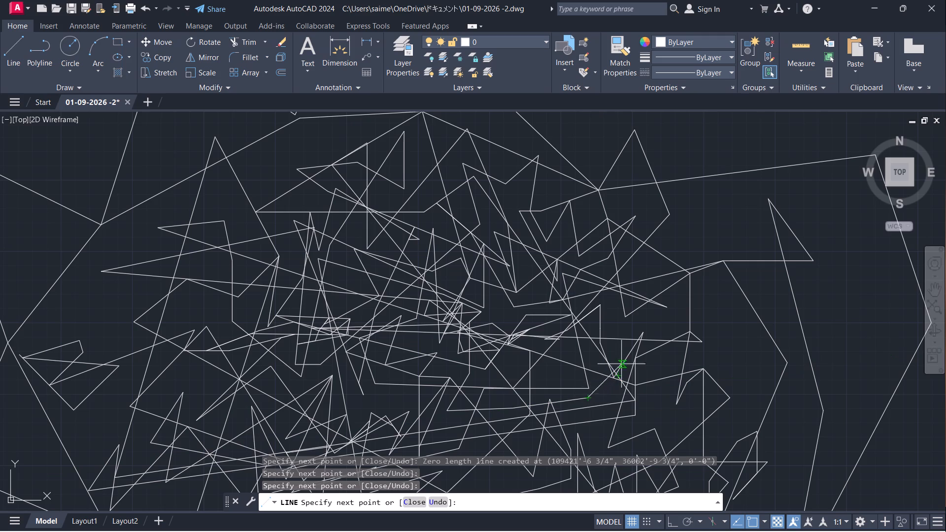
pyautogui.click(590, 348)
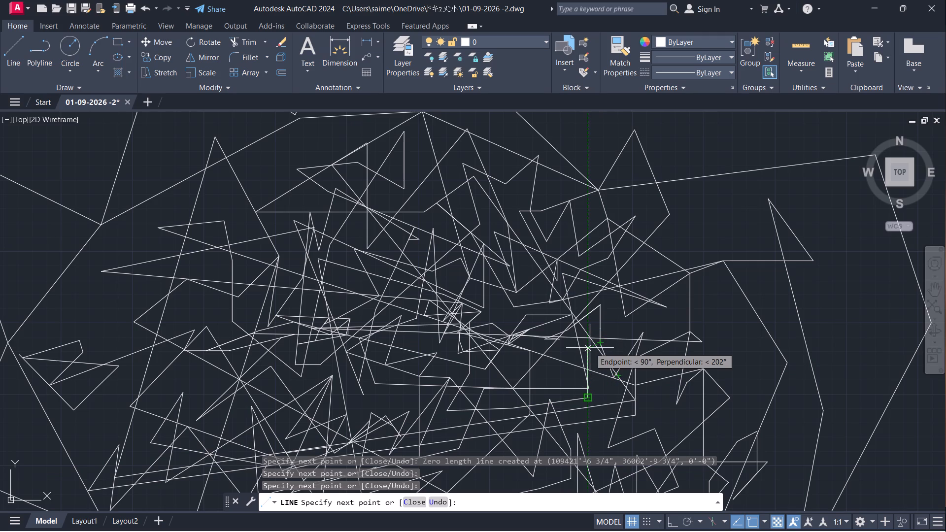
pyautogui.click(603, 396)
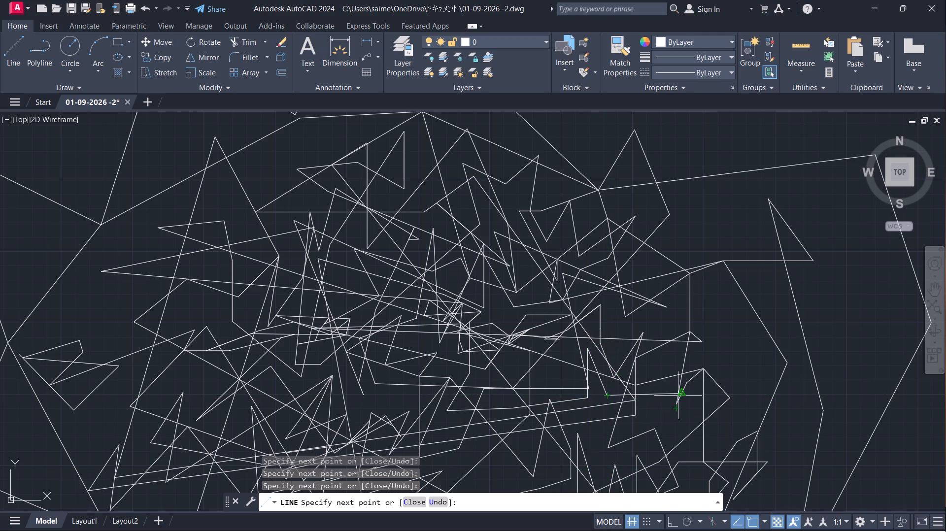
pyautogui.click(680, 395)
# Turn the line chain southwest, run it north in two segments, drop it south, and finish with a long west-southwest segment.
pyautogui.click(663, 412)
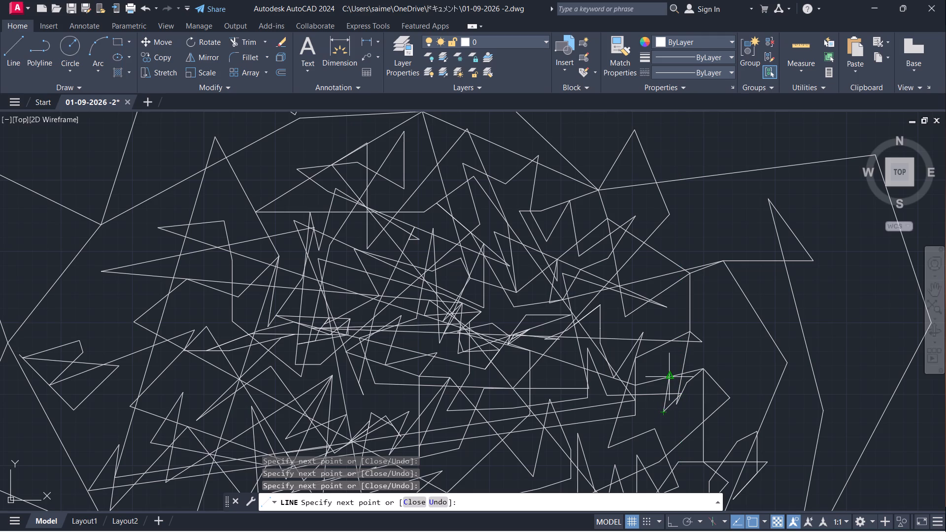
pyautogui.click(669, 378)
pyautogui.click(678, 344)
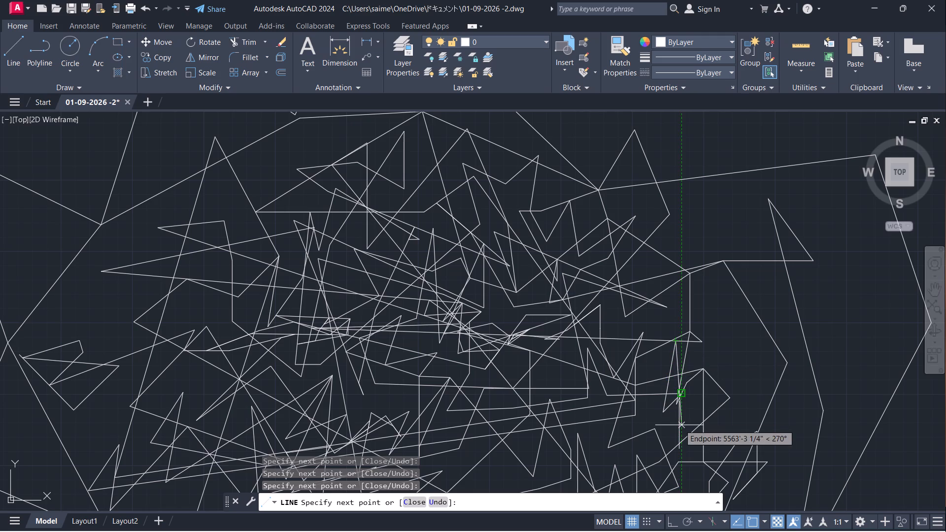
pyautogui.click(679, 425)
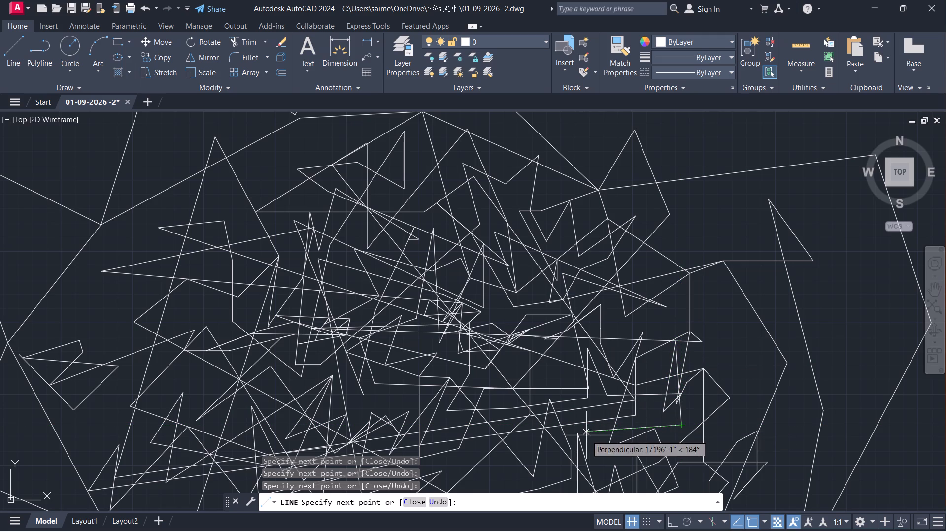
pyautogui.click(497, 467)
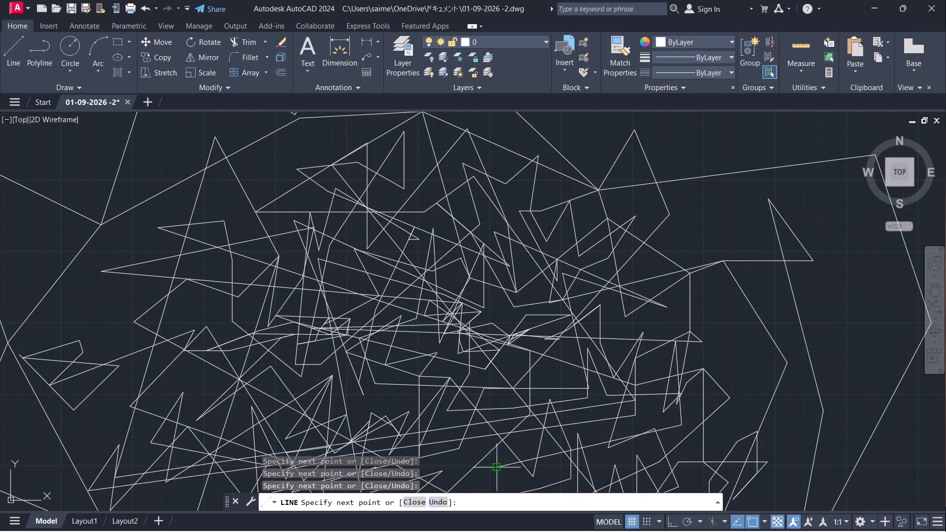
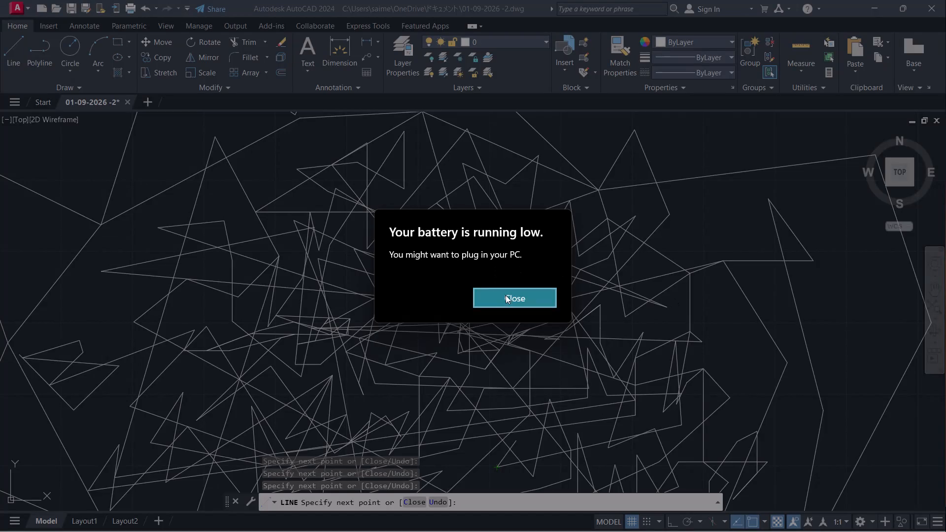
# Dismiss the low-battery notice covering the drawing.
pyautogui.moveTo(507, 297); pyautogui.dragTo(531, 260)
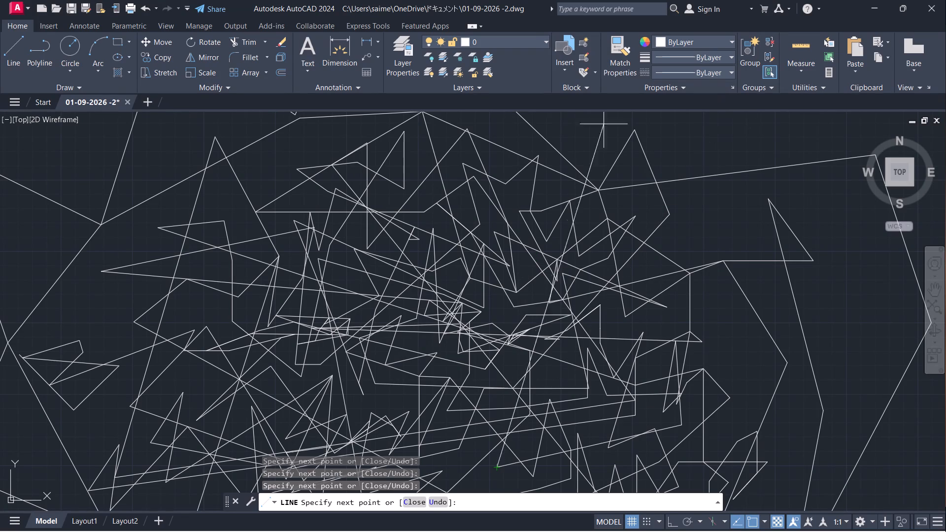
# Extend the line chain north-northeast, zigzag it east below the long upper diagonal, and loop it southwest and back north.
pyautogui.doubleClick(612, 229)
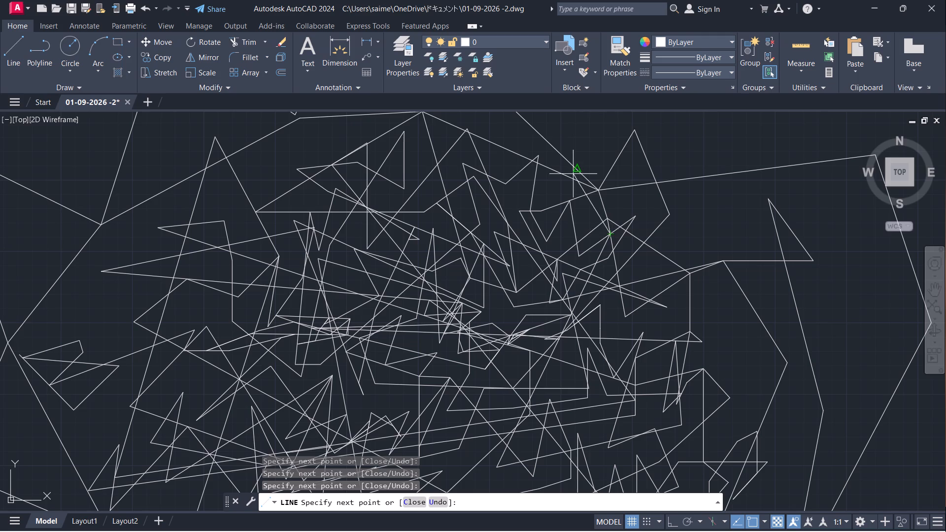
pyautogui.moveTo(638, 200); pyautogui.dragTo(638, 205)
pyautogui.click(651, 231)
pyautogui.moveTo(676, 215); pyautogui.dragTo(678, 231)
pyautogui.click(725, 208)
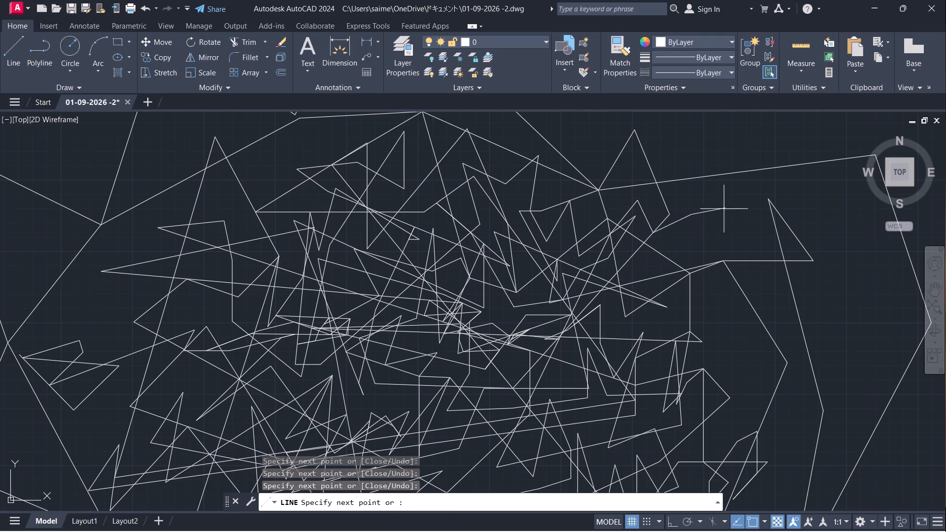
pyautogui.click(692, 259)
pyautogui.moveTo(679, 261); pyautogui.dragTo(677, 252)
pyautogui.click(688, 210)
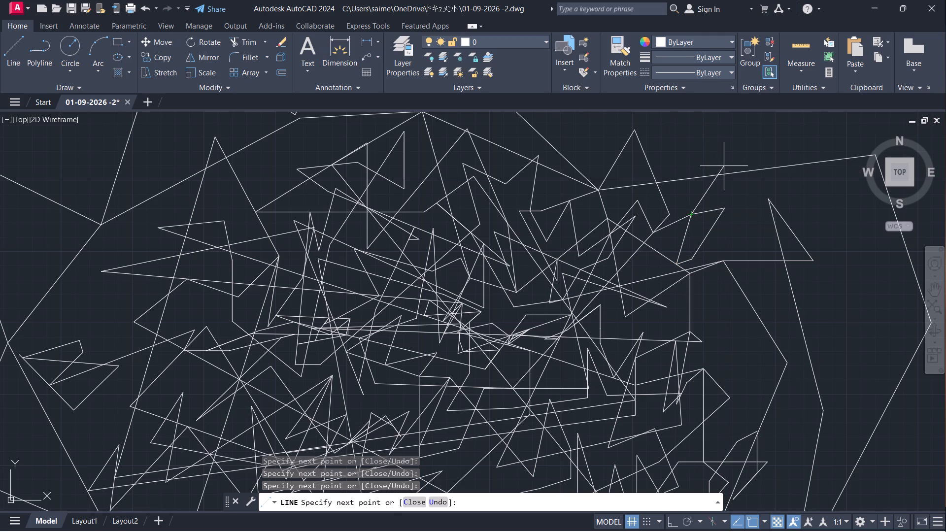
# Run the line chain northeast to the long upper diagonal, bend it south then southwest, and return it northeast past the diagonal's underside.
pyautogui.click(728, 174)
pyautogui.click(729, 204)
pyautogui.click(736, 224)
pyautogui.click(729, 245)
pyautogui.click(708, 269)
pyautogui.click(745, 211)
pyautogui.click(764, 183)
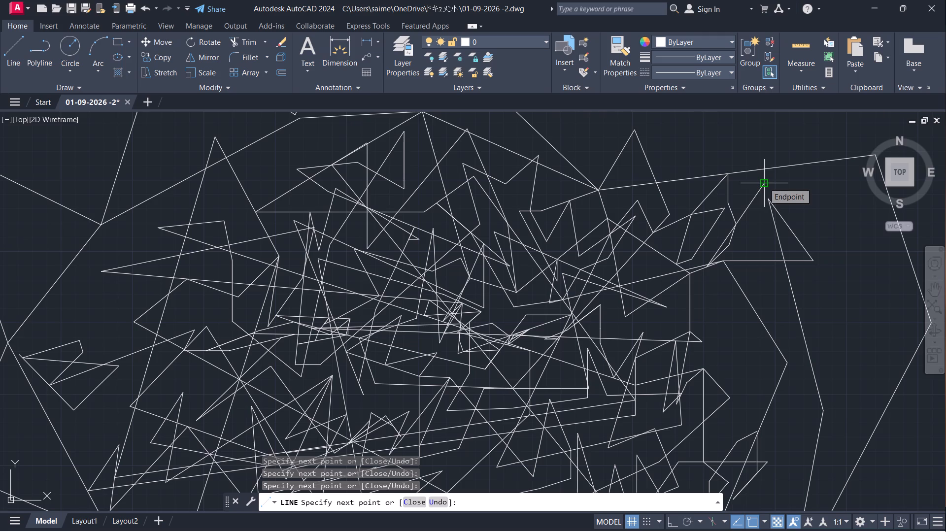
# Take the line chain far west-southwest, back northeast to a peak above the upper diagonal, and form a small loop west of that peak.
pyautogui.click(581, 216)
pyautogui.click(581, 216)
pyautogui.click(581, 216)
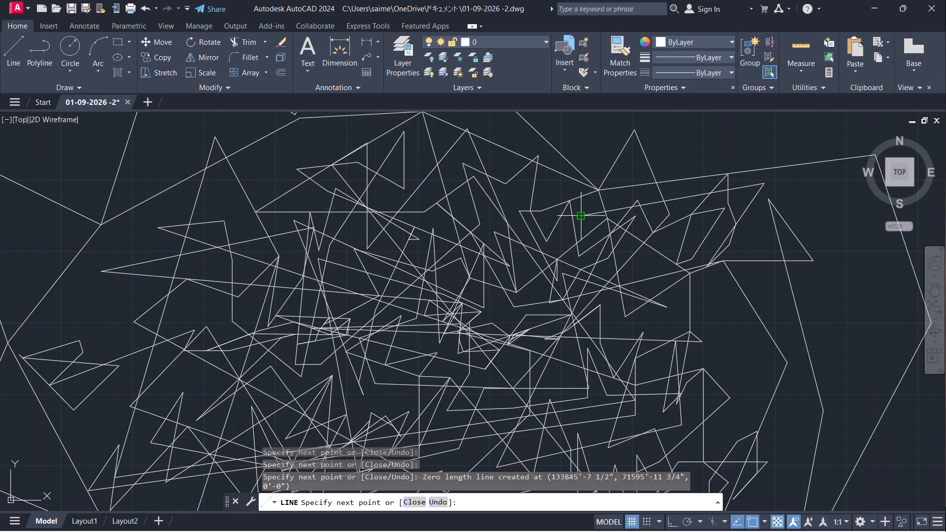
pyautogui.click(701, 142)
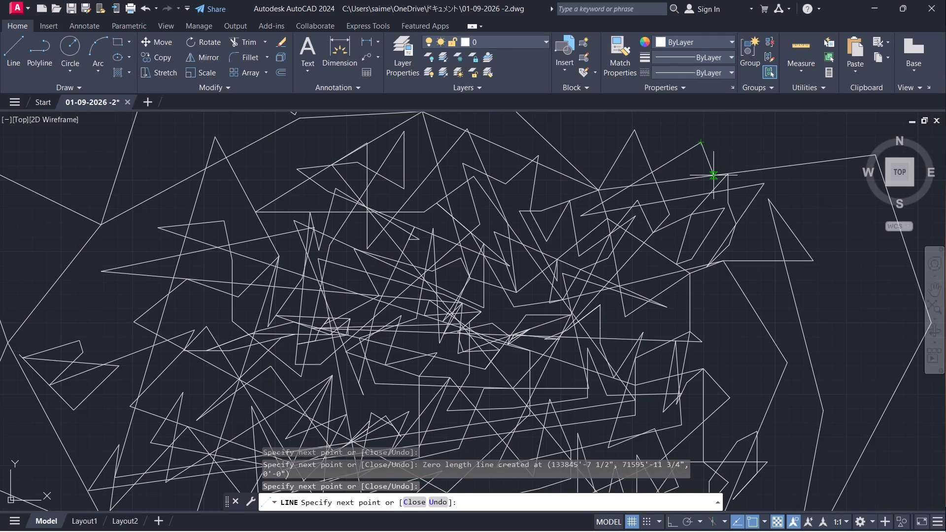
pyautogui.click(713, 177)
pyautogui.moveTo(685, 197); pyautogui.dragTo(682, 207)
pyautogui.click(679, 183)
pyautogui.click(657, 162)
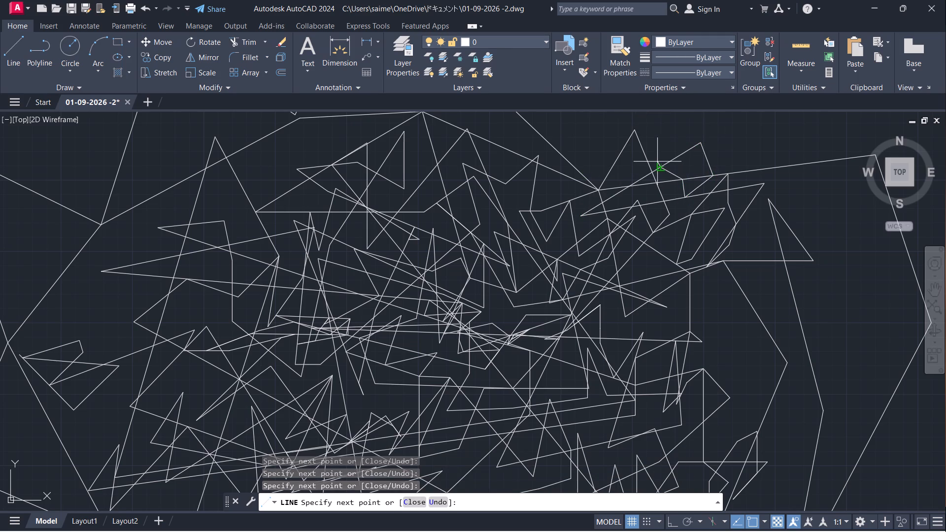
pyautogui.click(678, 151)
# Drop the line chain far south, bend it east and south, then add a short northeast spike and a small stair descending southeast.
pyautogui.click(663, 325)
pyautogui.click(707, 301)
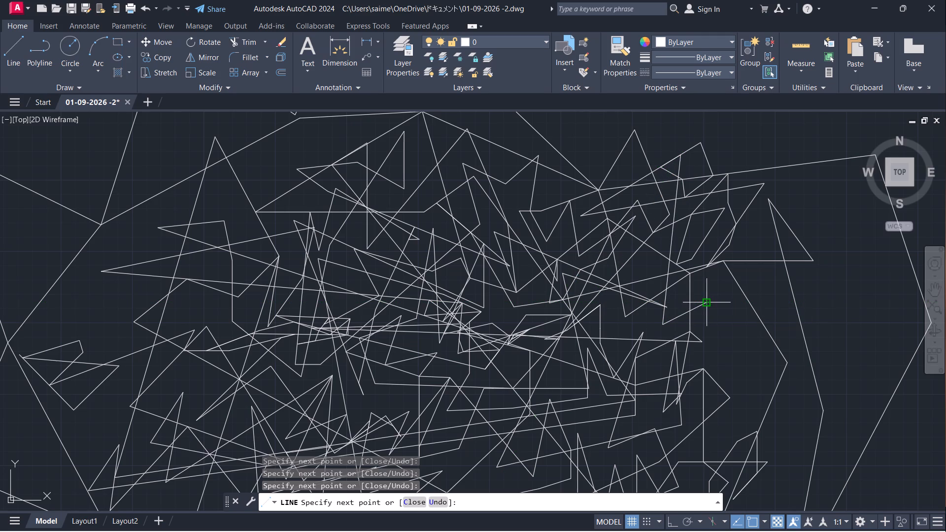
pyautogui.click(712, 321)
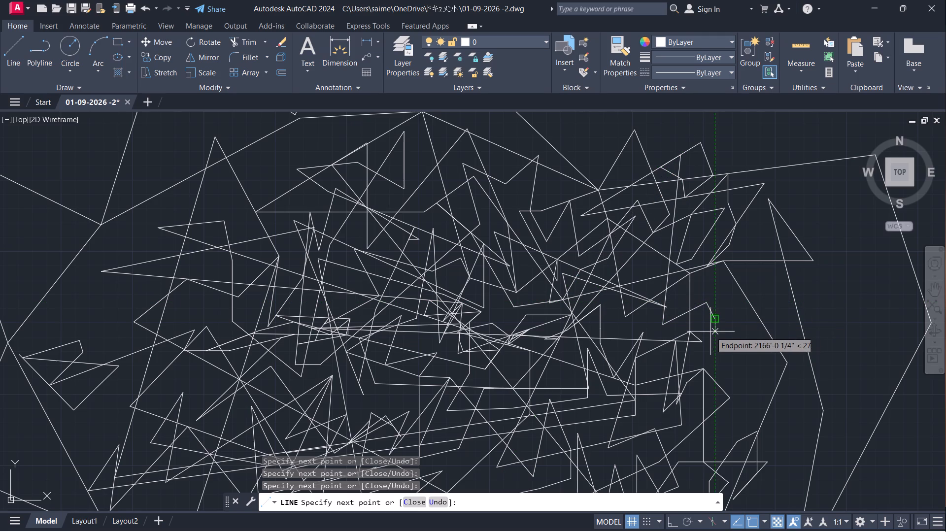
pyautogui.click(716, 367)
pyautogui.click(699, 386)
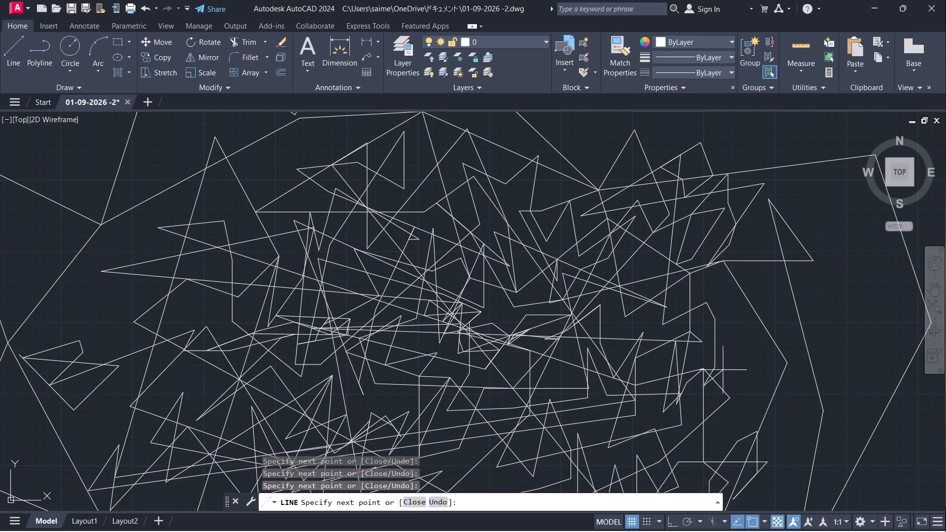
pyautogui.click(732, 356)
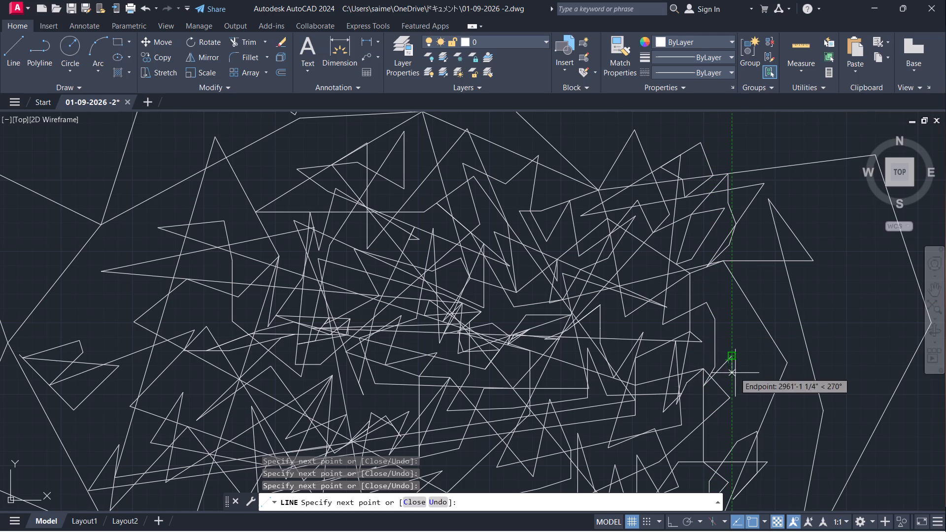
pyautogui.click(735, 373)
pyautogui.click(743, 366)
pyautogui.click(743, 388)
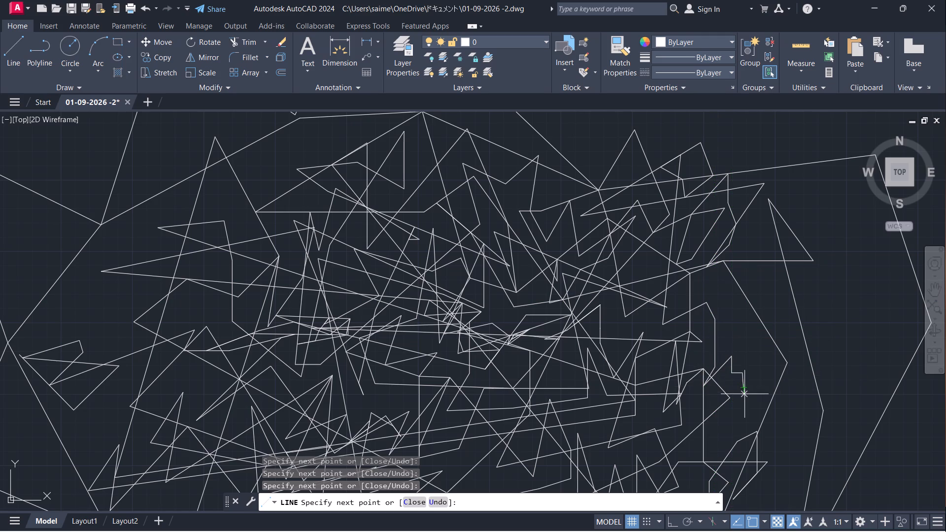
pyautogui.click(744, 394)
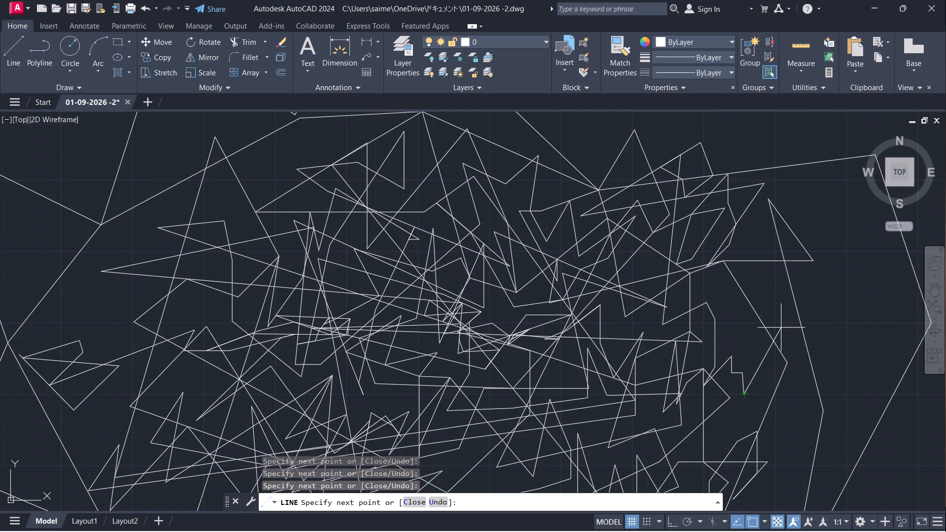
# Spike the line chain northeast, drop it southeast, turn it southwest and southeast, then run it northeast across the long eastern line.
pyautogui.click(782, 316)
pyautogui.click(804, 382)
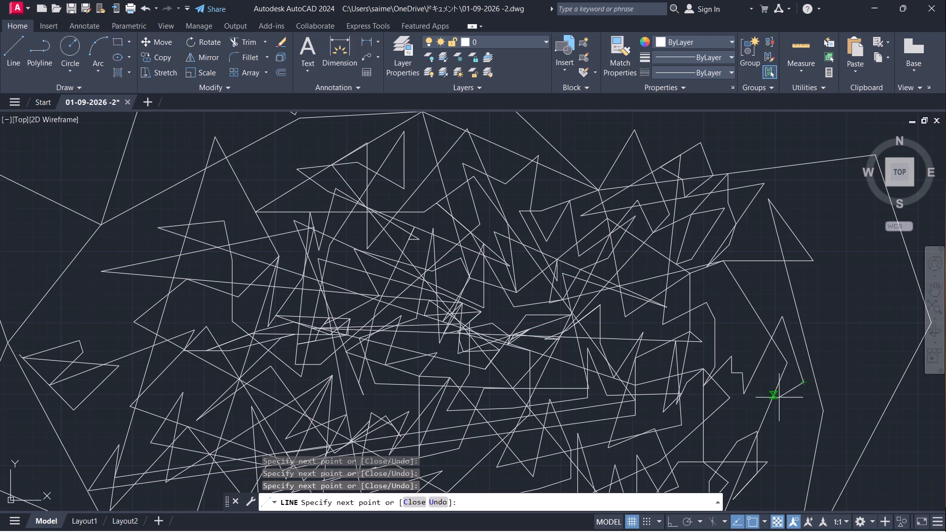
pyautogui.click(765, 406)
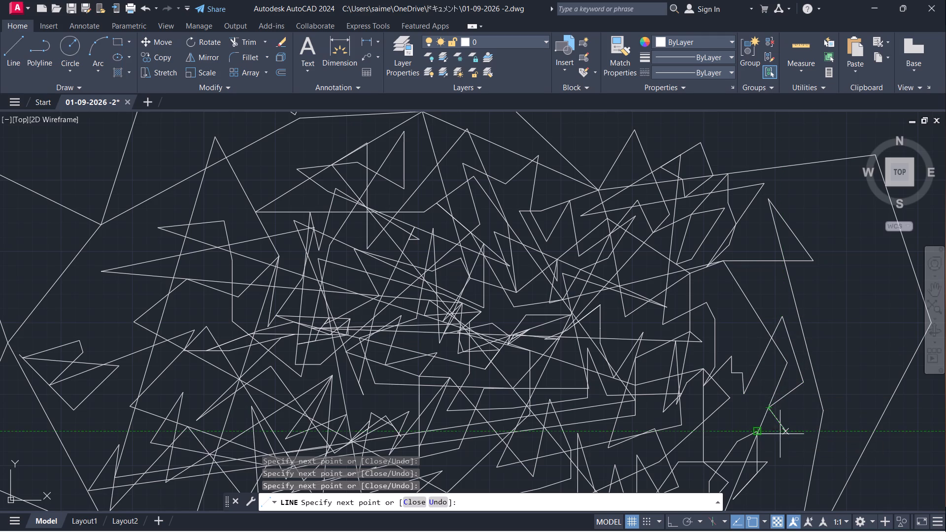
pyautogui.click(780, 434)
pyautogui.click(840, 375)
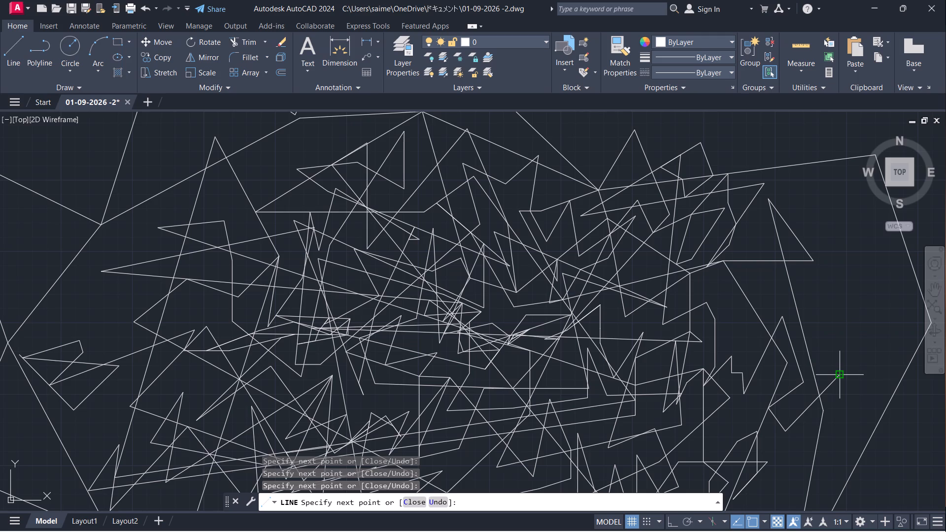
# Carry the line chain north along the eastern side in bent segments, ending with a short north spike folded back south.
pyautogui.click(813, 308)
pyautogui.click(827, 294)
pyautogui.click(854, 248)
pyautogui.click(811, 222)
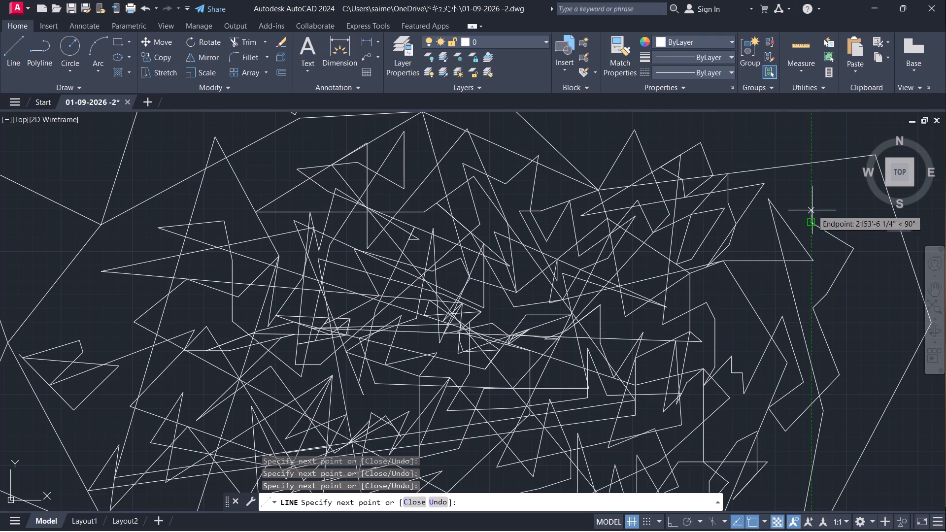
pyautogui.click(811, 199)
pyautogui.click(818, 227)
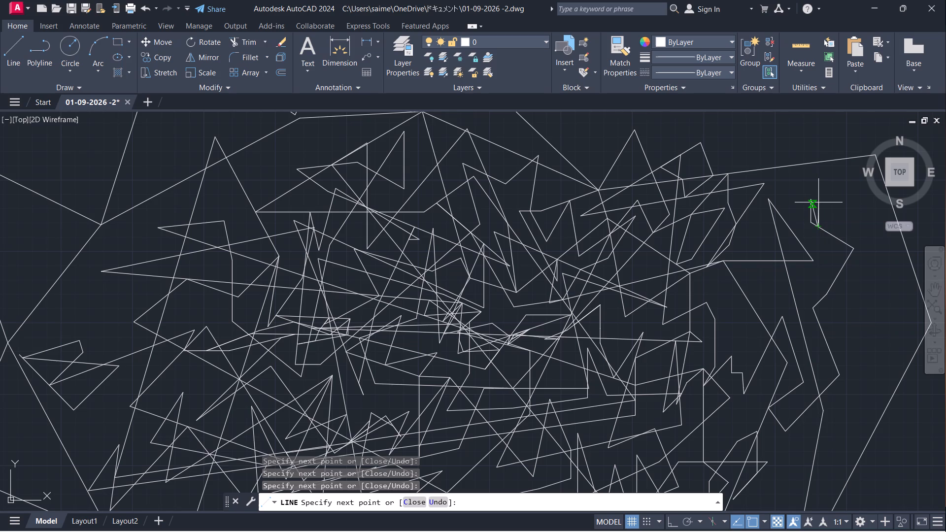
# Run the line chain southwest, zigzag it north, south and northeast, then take it far west-southwest and finish with a short northwest segment.
pyautogui.click(727, 291)
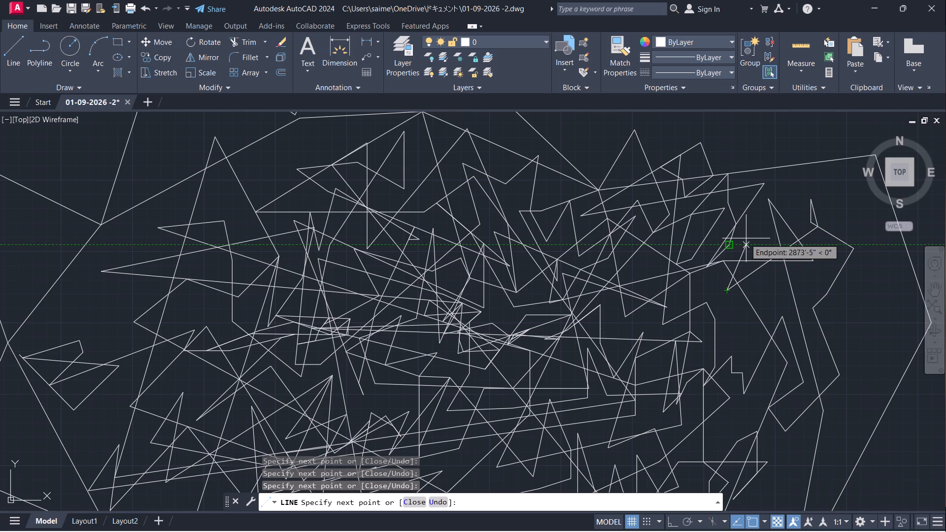
pyautogui.click(746, 238)
pyautogui.click(732, 326)
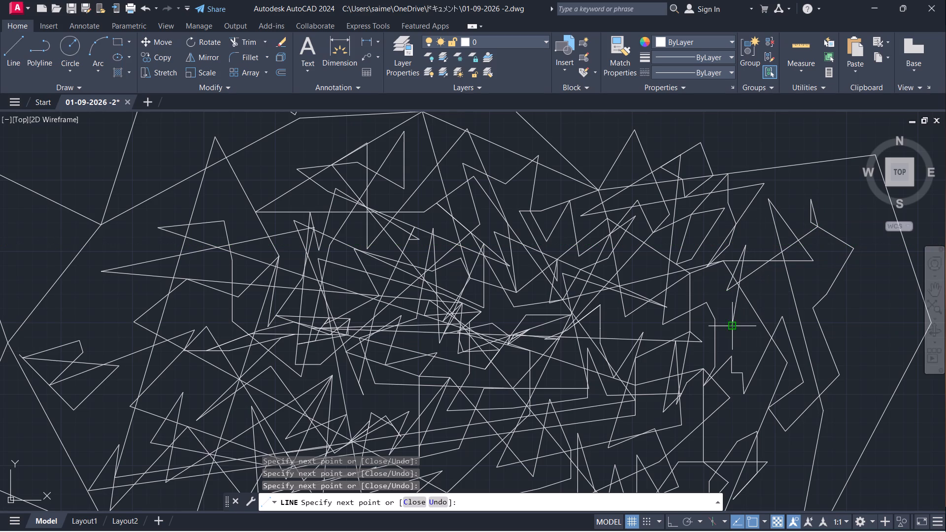
pyautogui.click(765, 307)
pyautogui.click(655, 369)
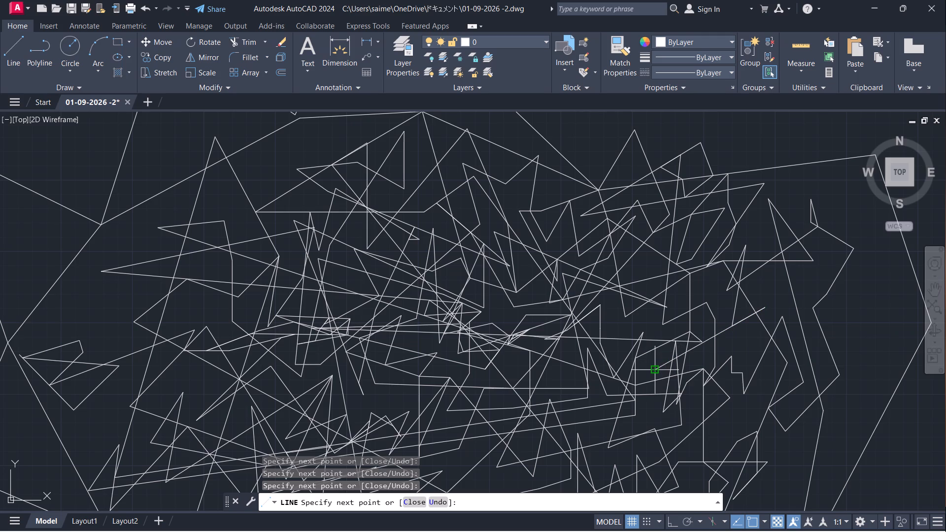
pyautogui.click(655, 369)
pyautogui.click(634, 354)
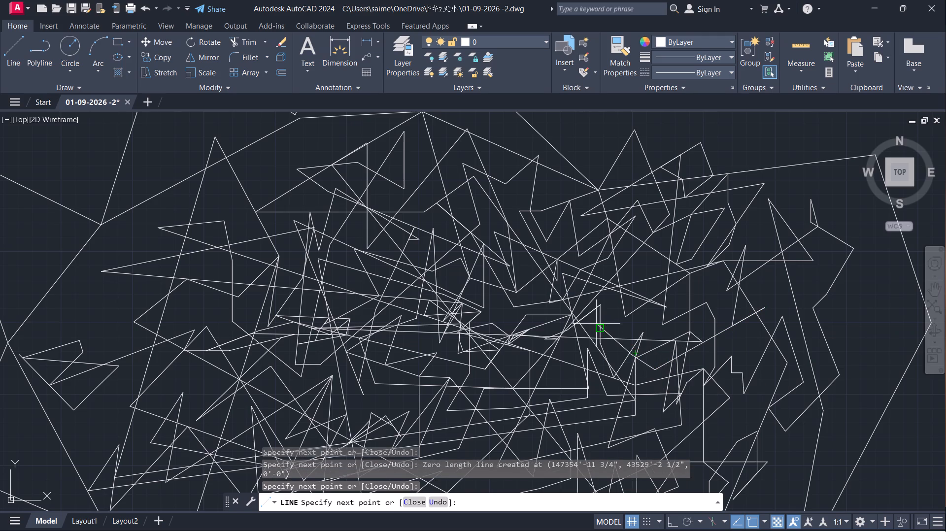
# Continue the line chain northwest, then north in long segments to the upper diagonal, ending with a short southeast segment.
pyautogui.click(596, 324)
pyautogui.click(591, 245)
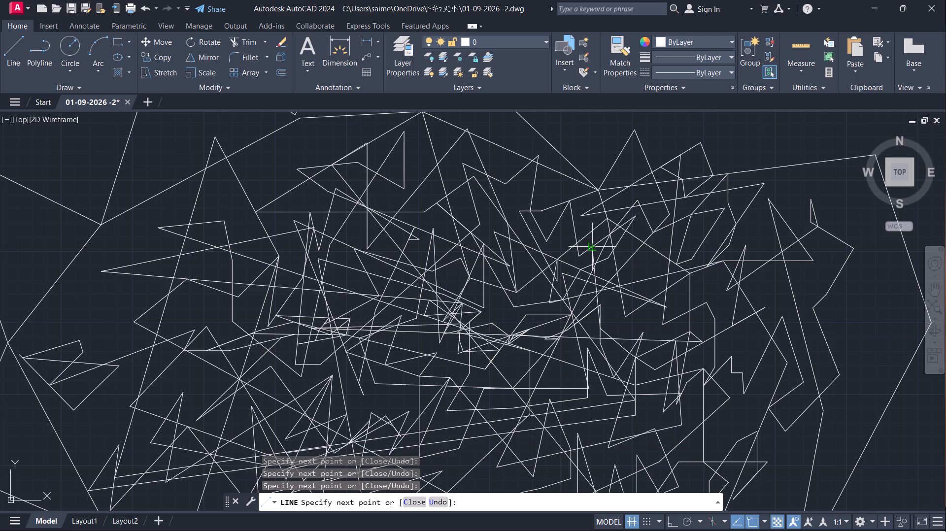
pyautogui.click(590, 245)
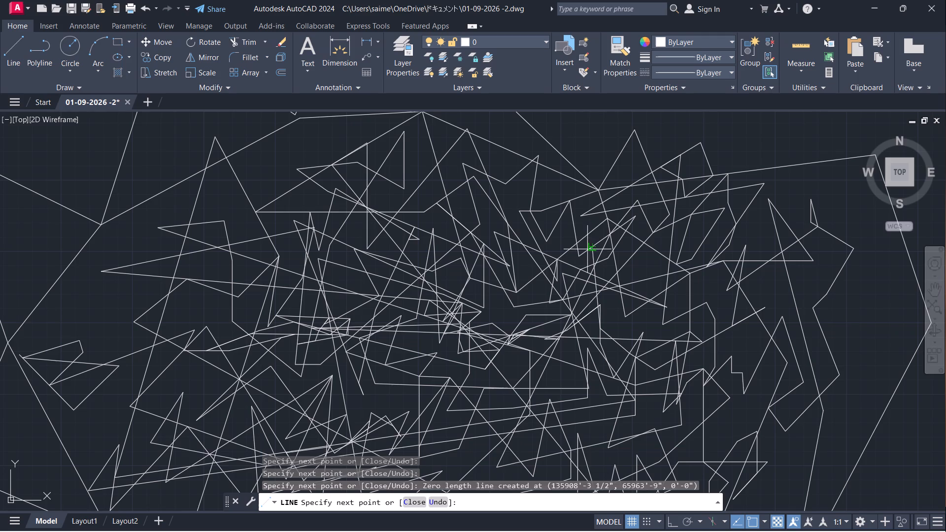
pyautogui.click(587, 249)
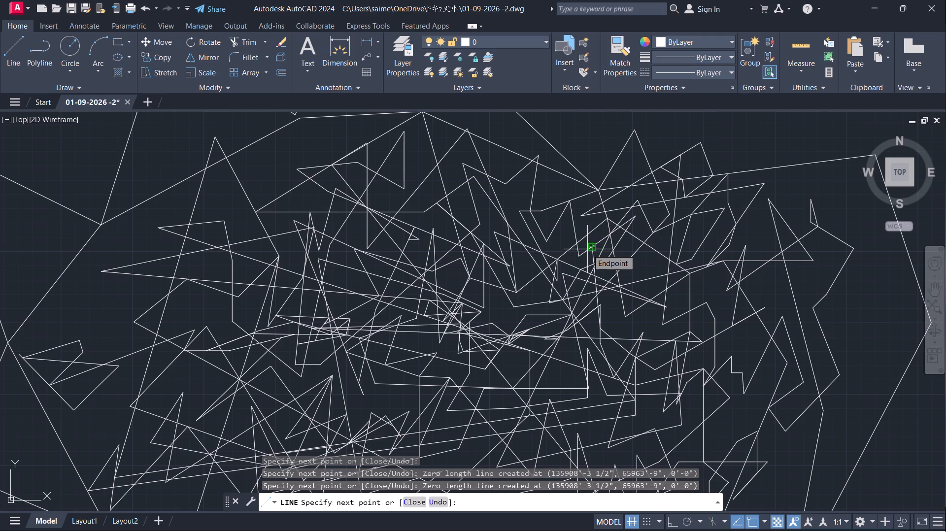
pyautogui.click(587, 158)
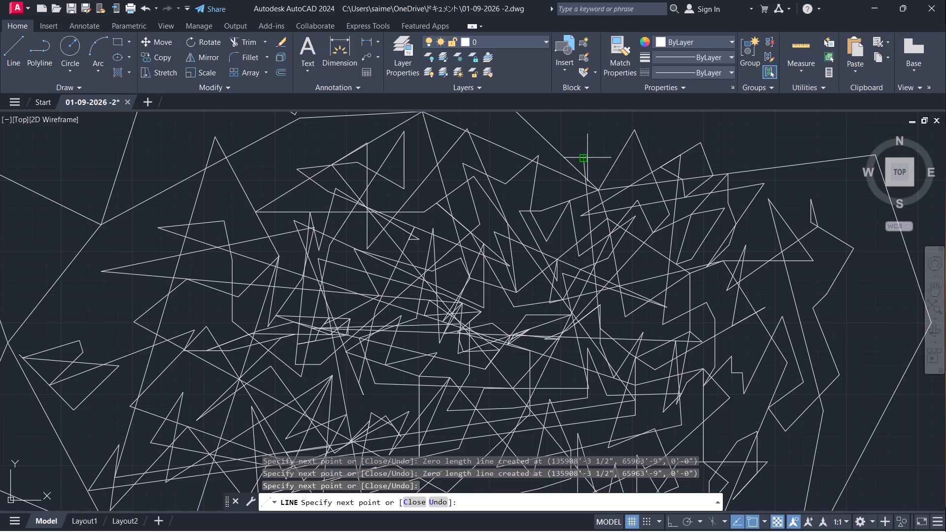
pyautogui.click(598, 166)
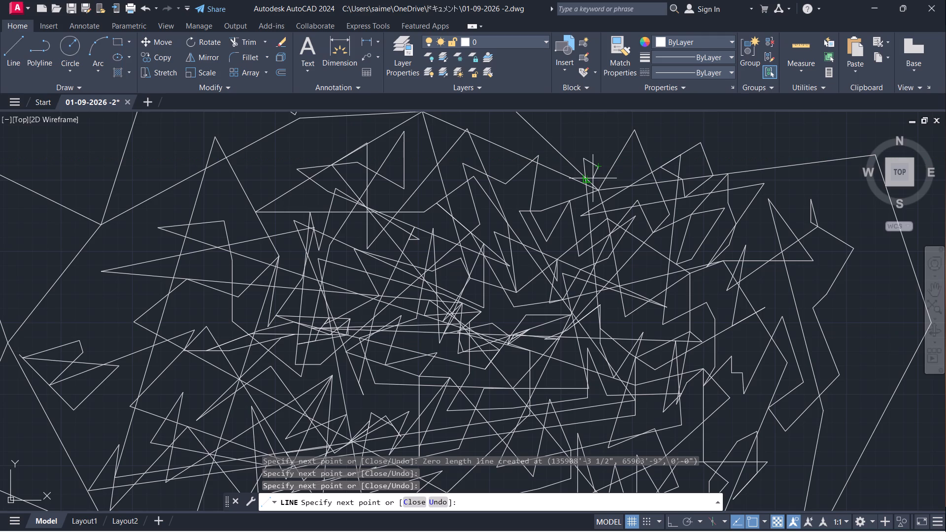
# Take the line chain southwest into the central cluster, fold it east and back, then curve it south, west and north in short segments.
pyautogui.click(514, 243)
pyautogui.click(542, 236)
pyautogui.click(530, 247)
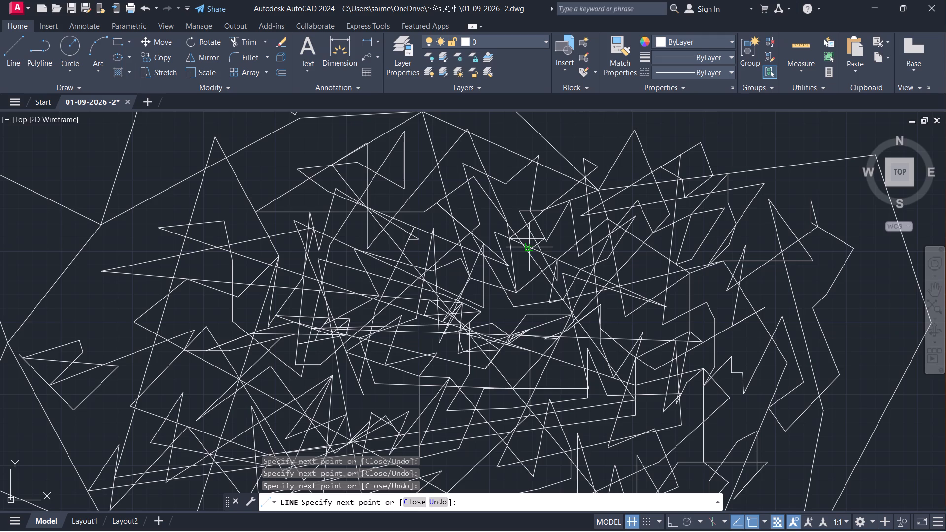
pyautogui.click(538, 281)
pyautogui.click(521, 299)
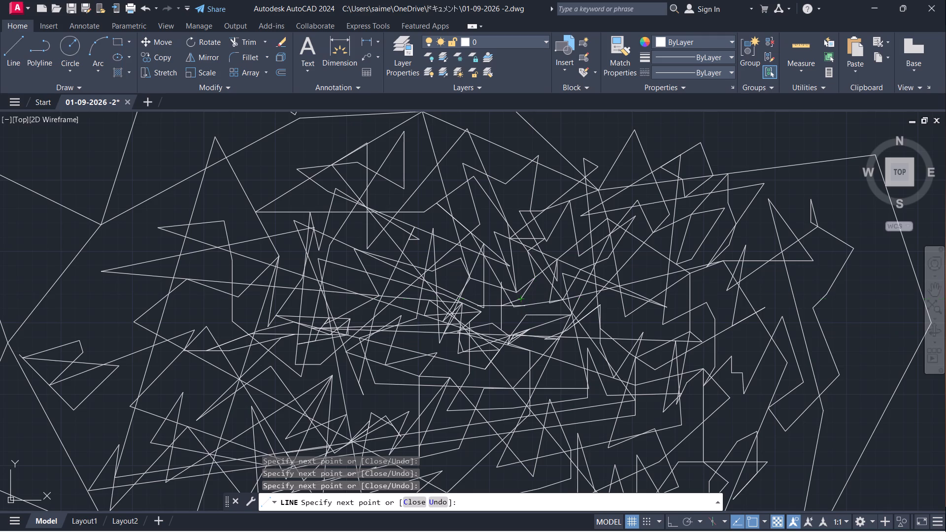
pyautogui.click(501, 306)
pyautogui.click(495, 298)
pyautogui.click(492, 280)
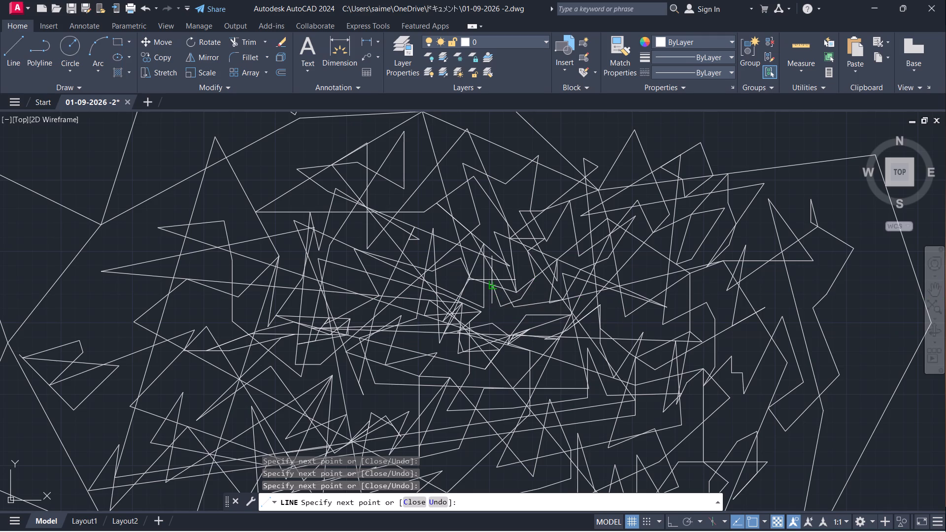
# Continue the line chain from the centre with a short north jog, then southeast and east, ending with a sharp spike south and a short east segment.
pyautogui.click(492, 273)
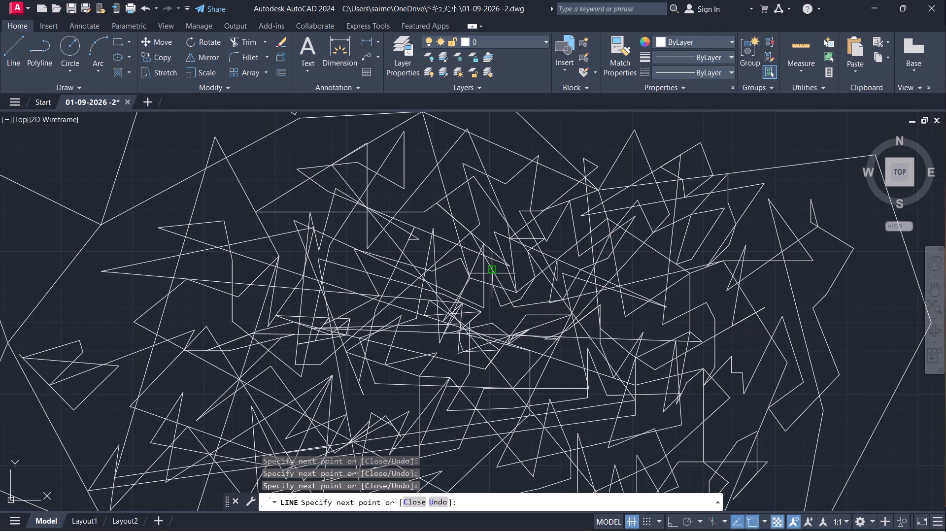
pyautogui.click(492, 273)
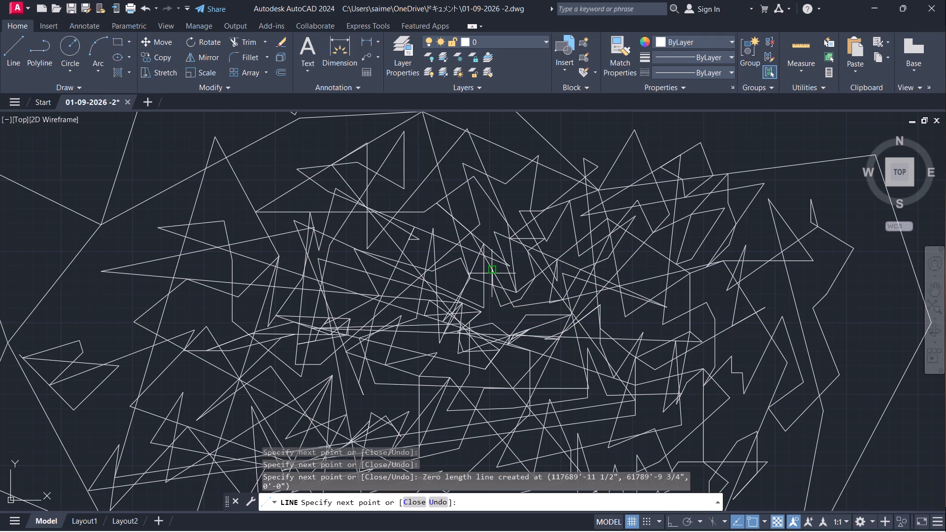
pyautogui.click(489, 285)
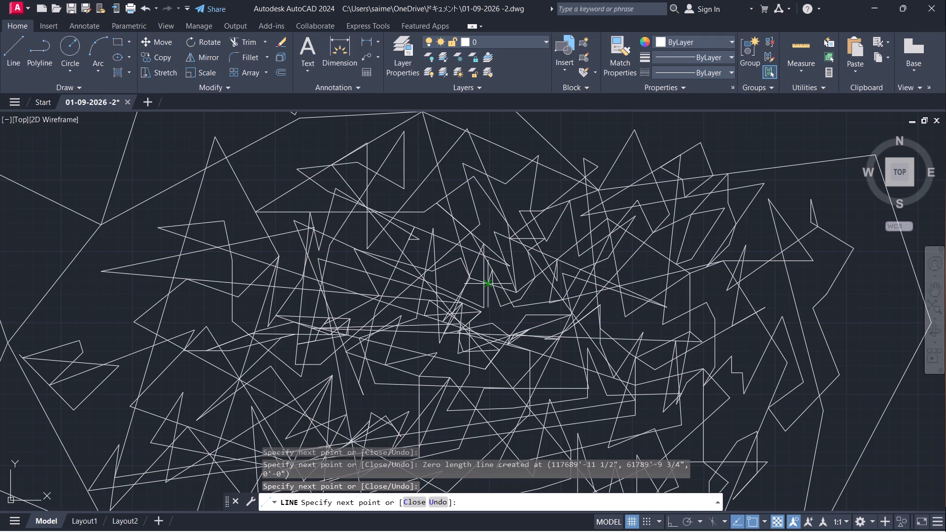
pyautogui.click(515, 369)
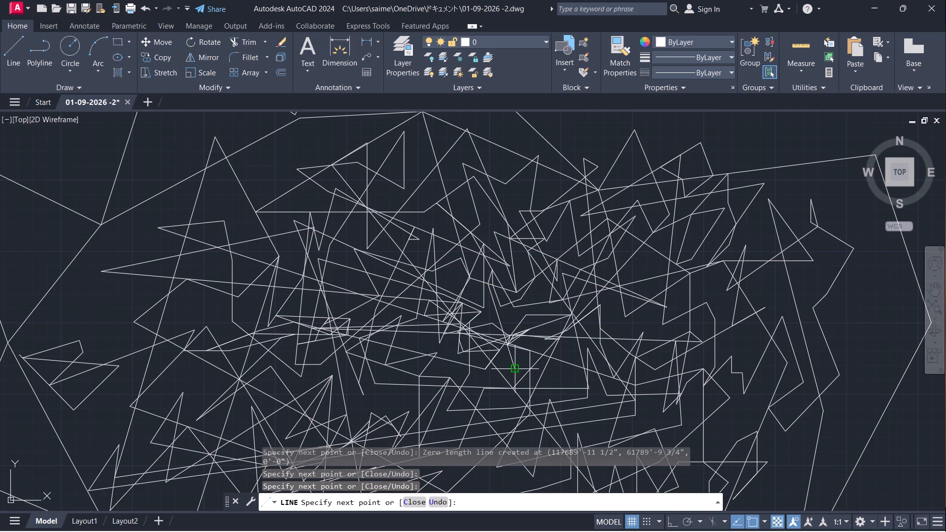
pyautogui.click(552, 372)
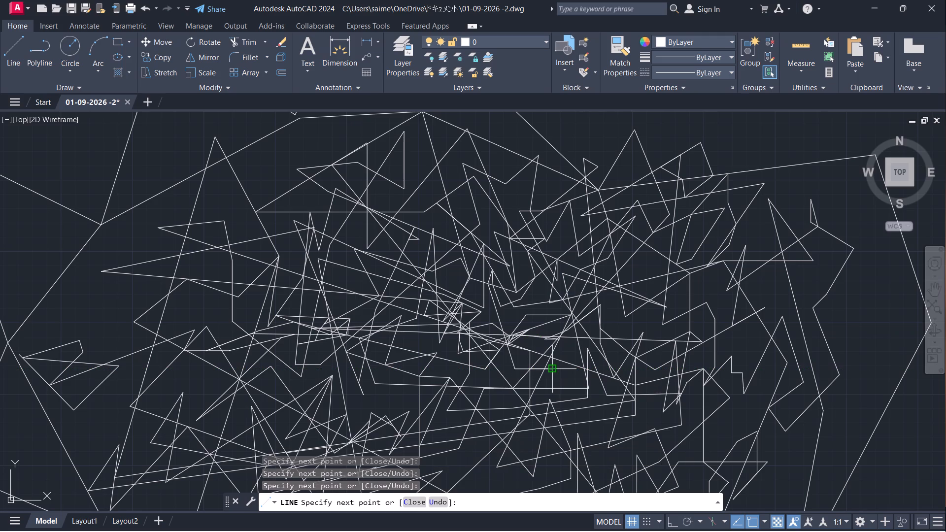
pyautogui.click(557, 382)
pyautogui.click(565, 352)
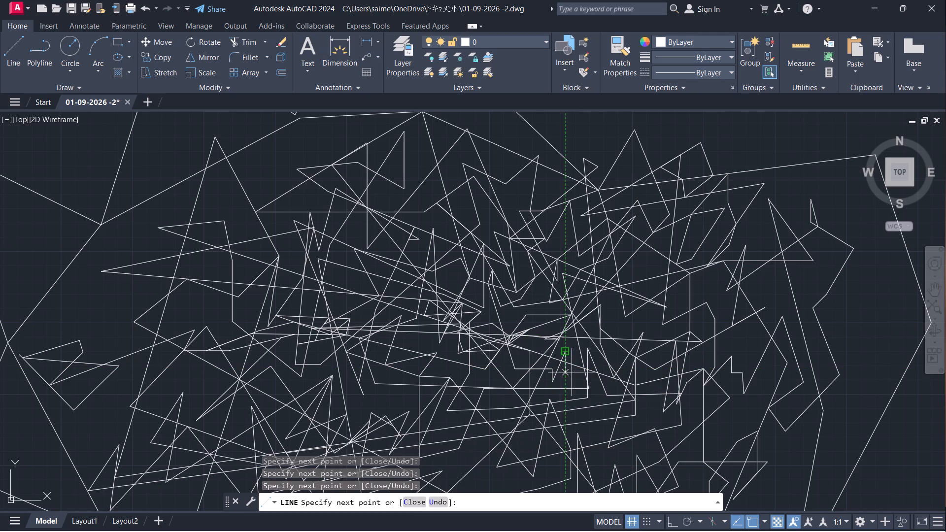
pyautogui.click(571, 427)
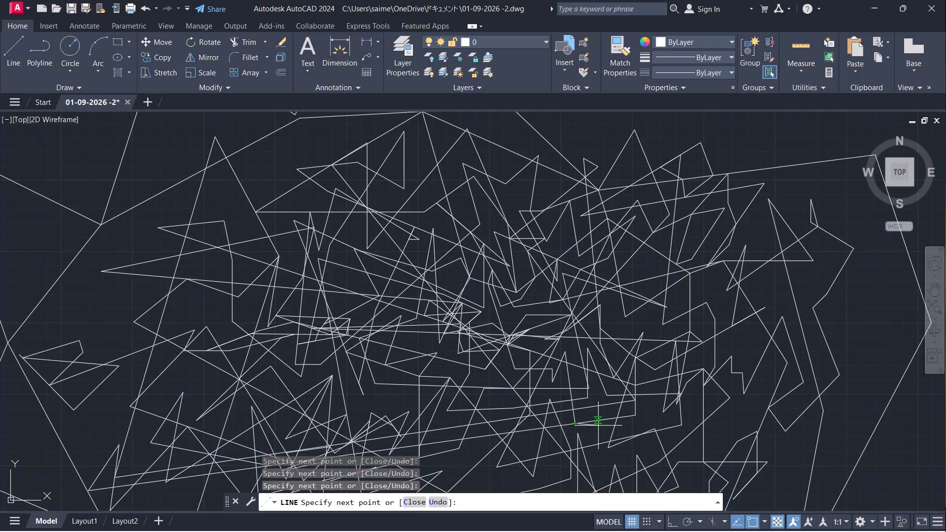
pyautogui.click(598, 426)
# Run the line chain northeast, fold it back southwest in short segments, then take it northwest to a small peak near the centre.
pyautogui.click(641, 325)
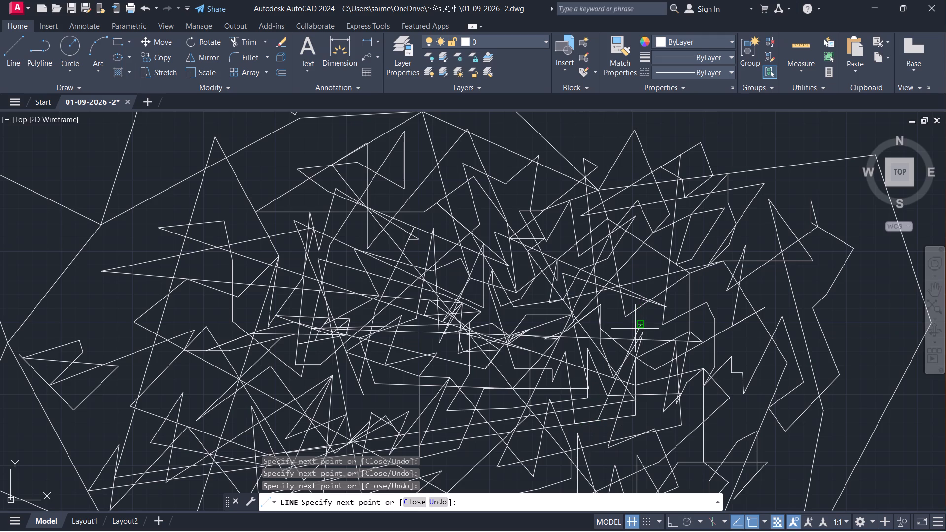
pyautogui.click(635, 329)
pyautogui.click(629, 336)
pyautogui.click(618, 357)
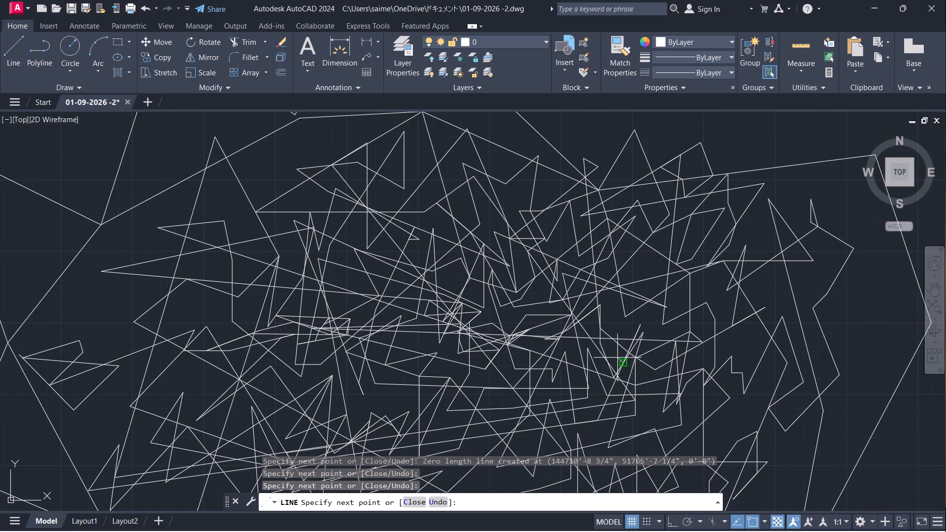
pyautogui.click(609, 370)
pyautogui.click(597, 379)
pyautogui.click(556, 338)
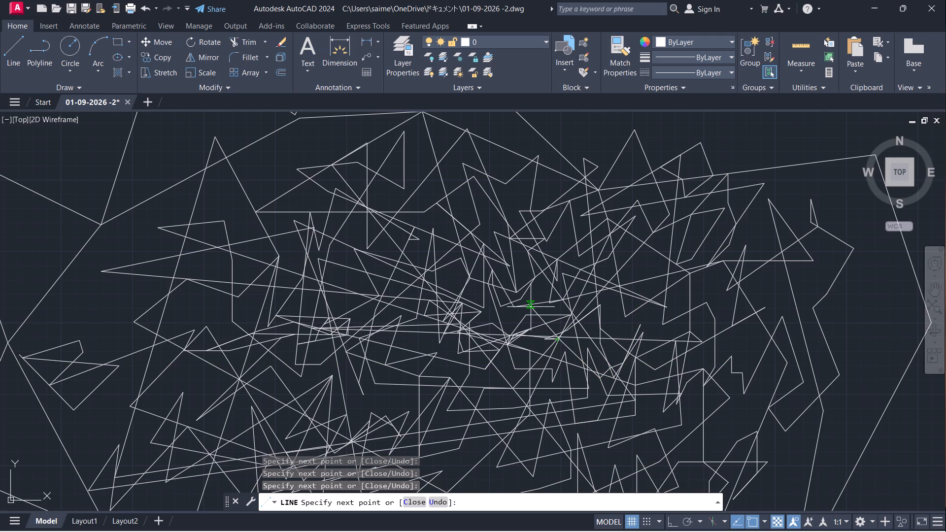
pyautogui.click(531, 307)
pyautogui.click(533, 292)
pyautogui.click(537, 304)
# Carry the line chain southwest and south in short bent segments, then turn it east and back north-northeast in the lower middle.
pyautogui.click(507, 367)
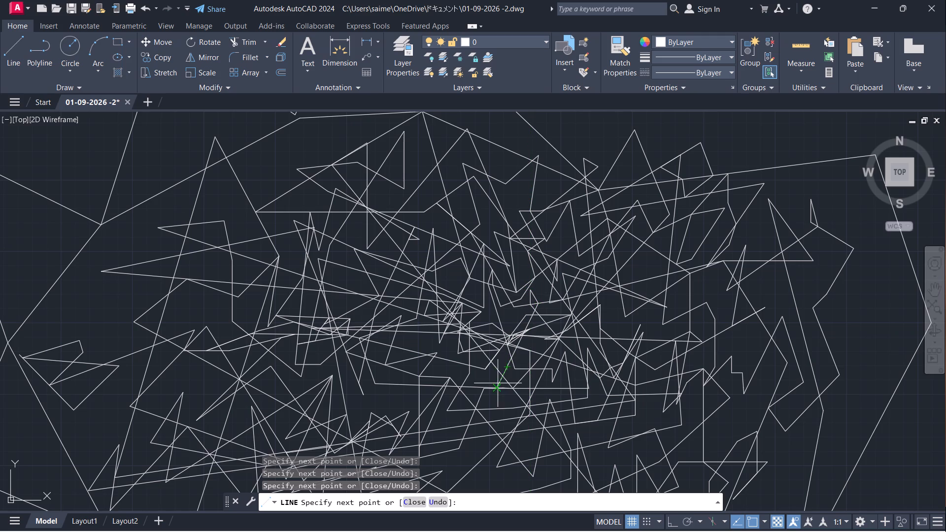
pyautogui.click(497, 385)
pyautogui.click(484, 395)
pyautogui.click(493, 418)
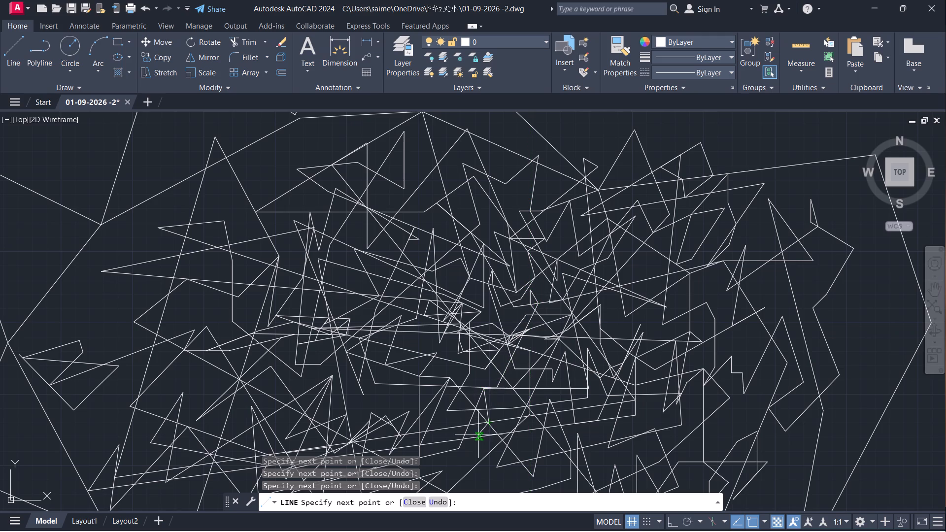
pyautogui.click(477, 436)
pyautogui.click(475, 449)
pyautogui.click(475, 455)
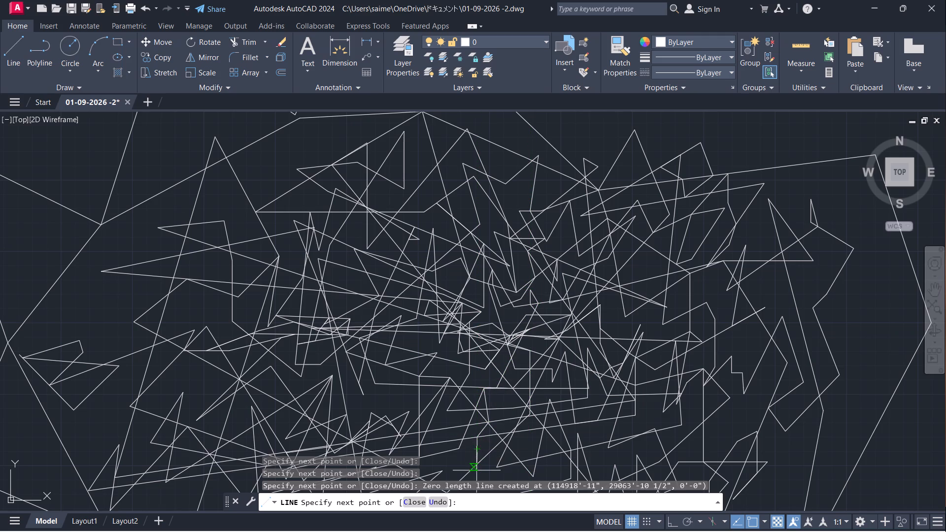
pyautogui.click(476, 470)
pyautogui.click(515, 474)
pyautogui.click(528, 445)
pyautogui.click(533, 427)
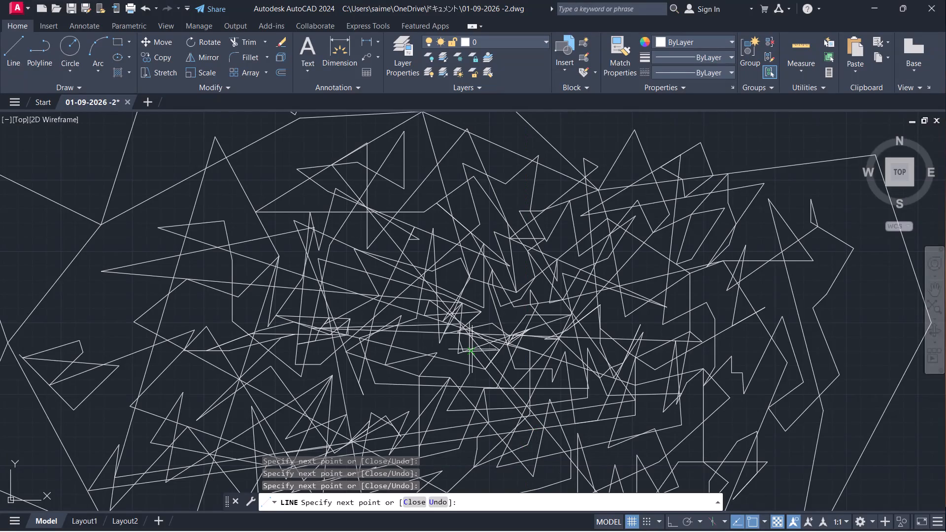
# Take the line chain northwest in two long segments, then far northeast to the upper middle, and zigzag it west in short segments.
pyautogui.click(472, 349)
pyautogui.click(411, 308)
pyautogui.moveTo(515, 181); pyautogui.dragTo(513, 189)
pyautogui.click(511, 131)
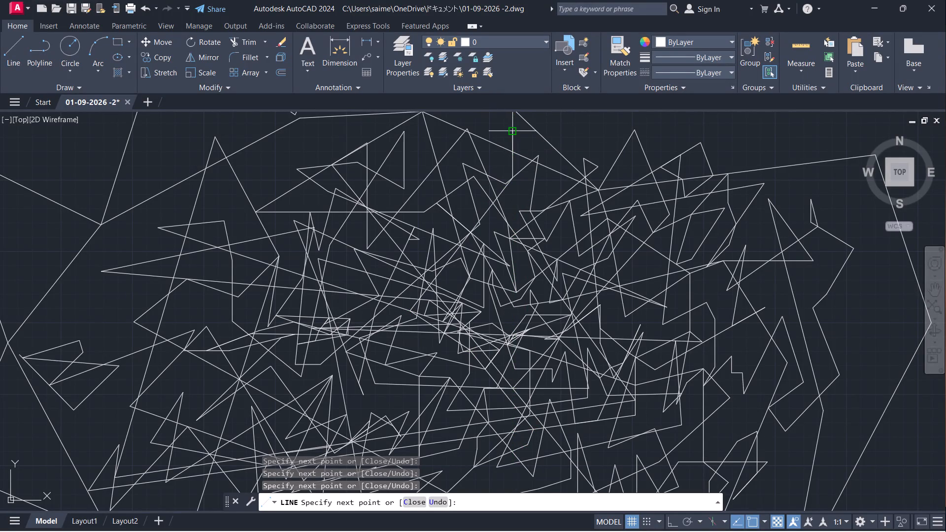
pyautogui.click(491, 160)
pyautogui.click(483, 144)
pyautogui.click(454, 165)
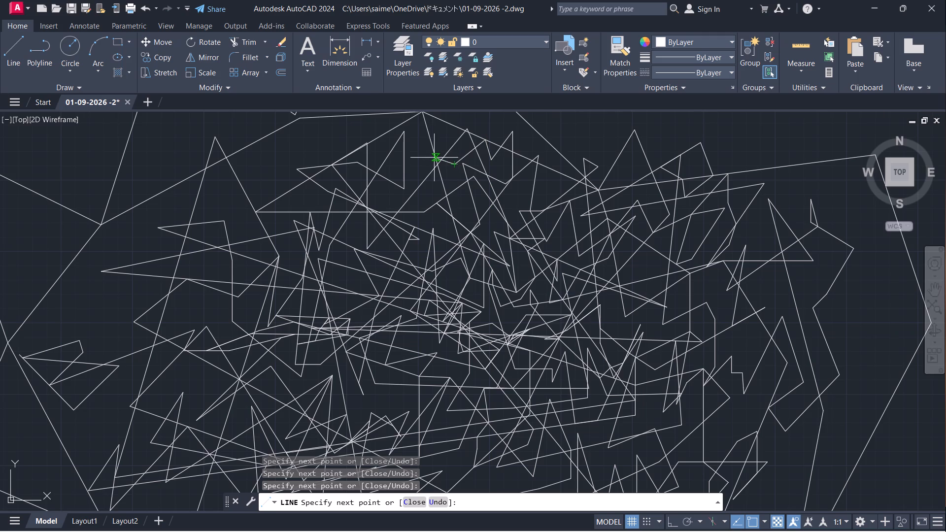
pyautogui.click(425, 158)
# Run the line chain far east, south in short segments and northeast, then finish with short segments northwest and southwest.
pyautogui.click(574, 148)
pyautogui.click(566, 180)
pyautogui.click(563, 195)
pyautogui.click(562, 214)
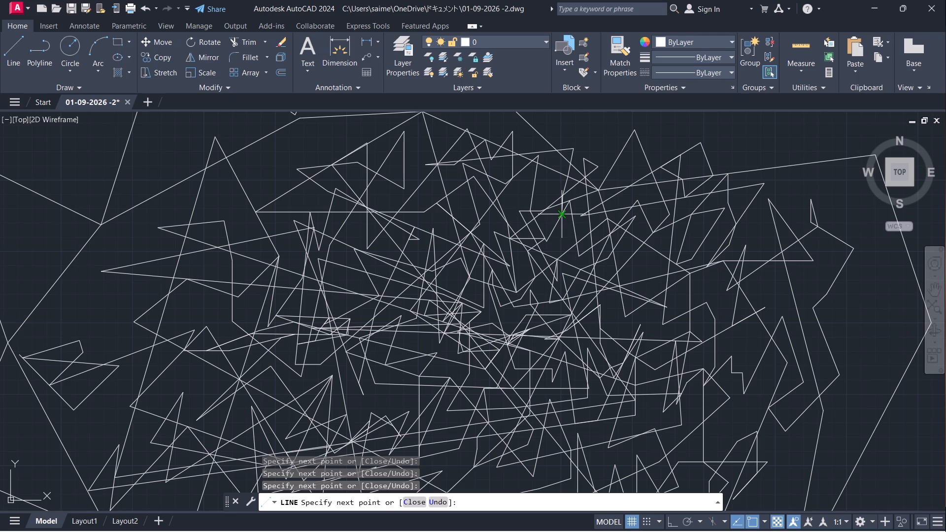
pyautogui.click(650, 174)
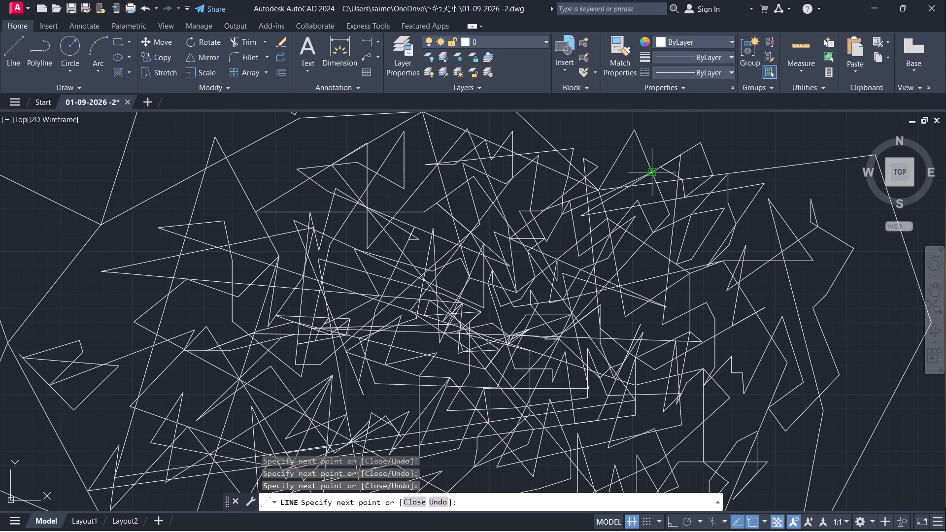
pyautogui.click(649, 177)
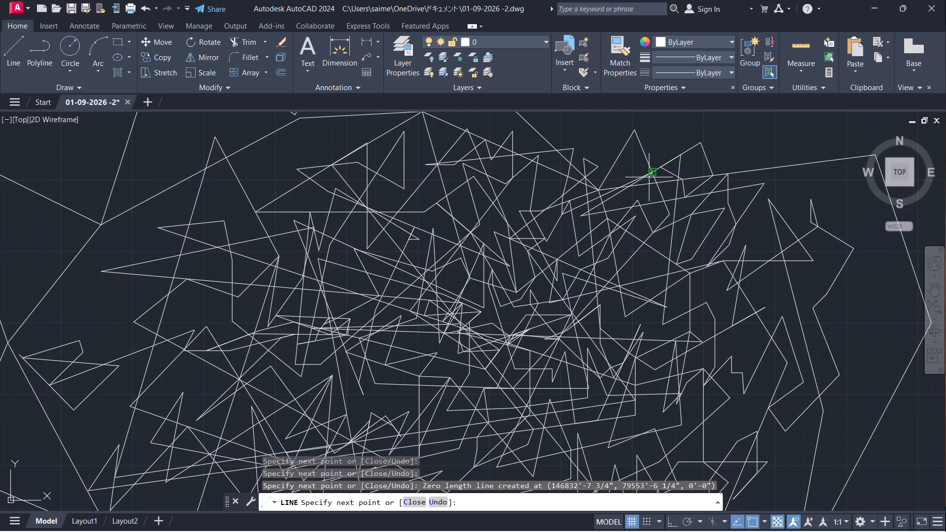
pyautogui.click(649, 177)
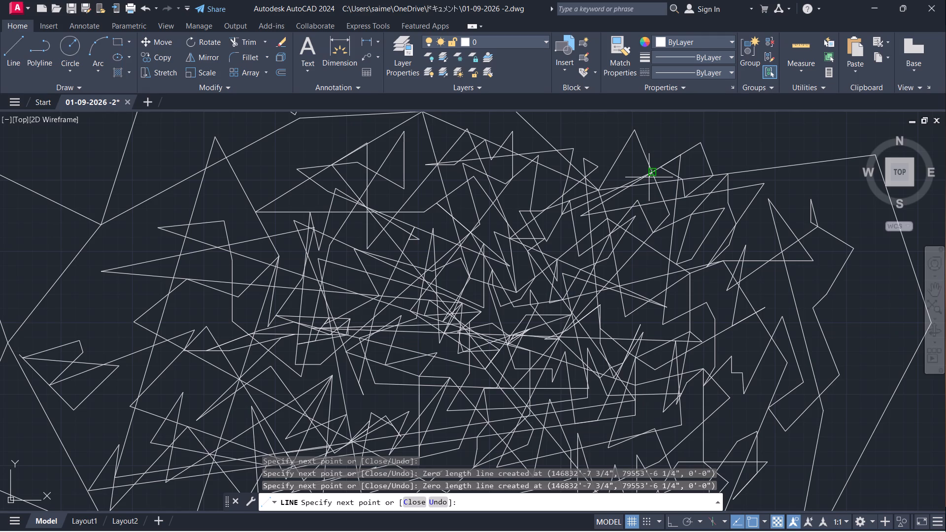
pyautogui.click(649, 177)
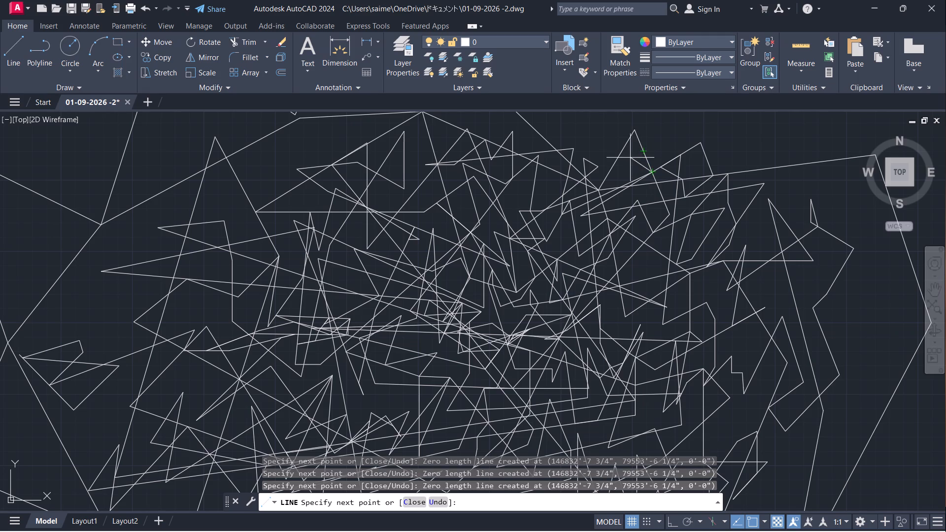
pyautogui.click(629, 159)
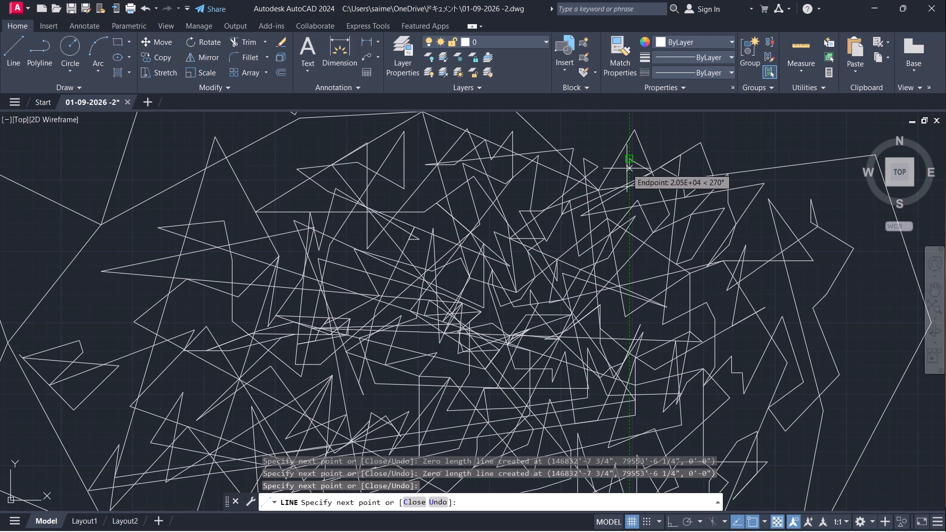
pyautogui.click(627, 168)
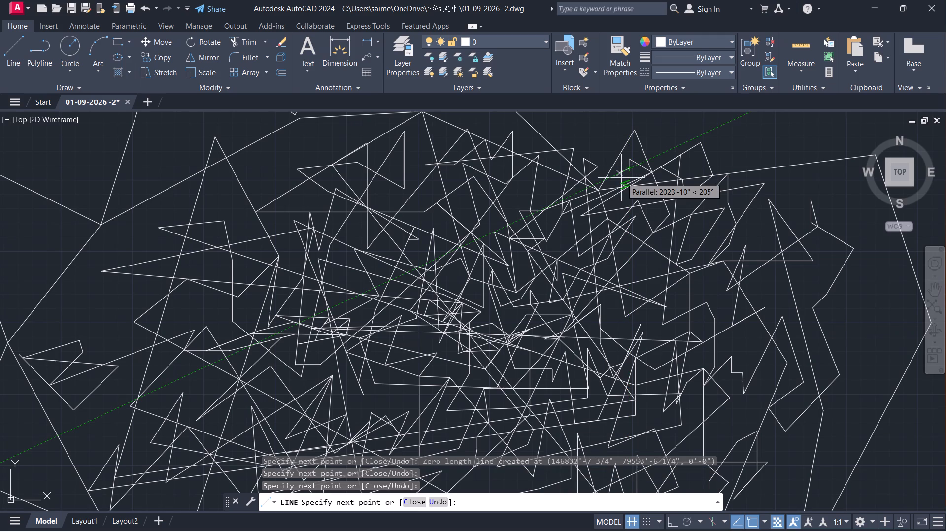
pyautogui.click(621, 178)
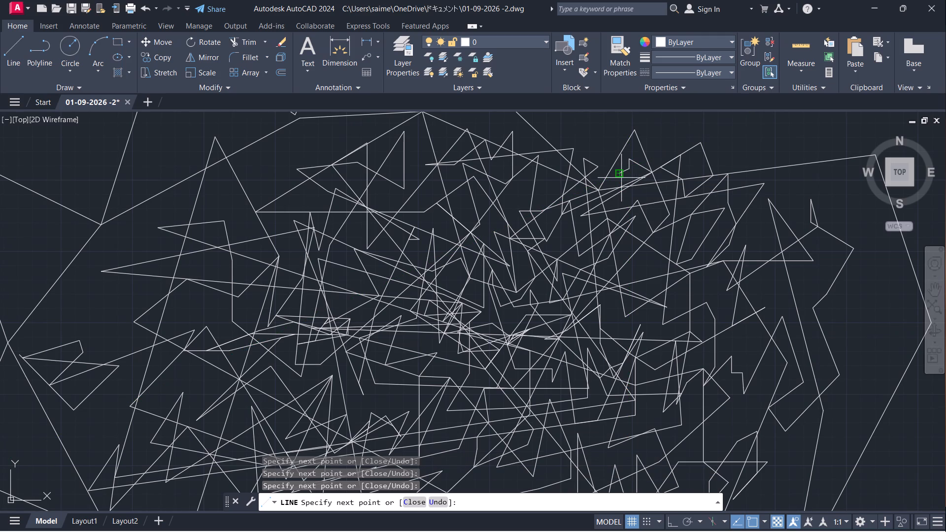
# Take the line chain southwest, north to the upper area and a short way east, then fold it south, southeast and back southwest.
pyautogui.click(559, 243)
pyautogui.click(546, 223)
pyautogui.click(546, 184)
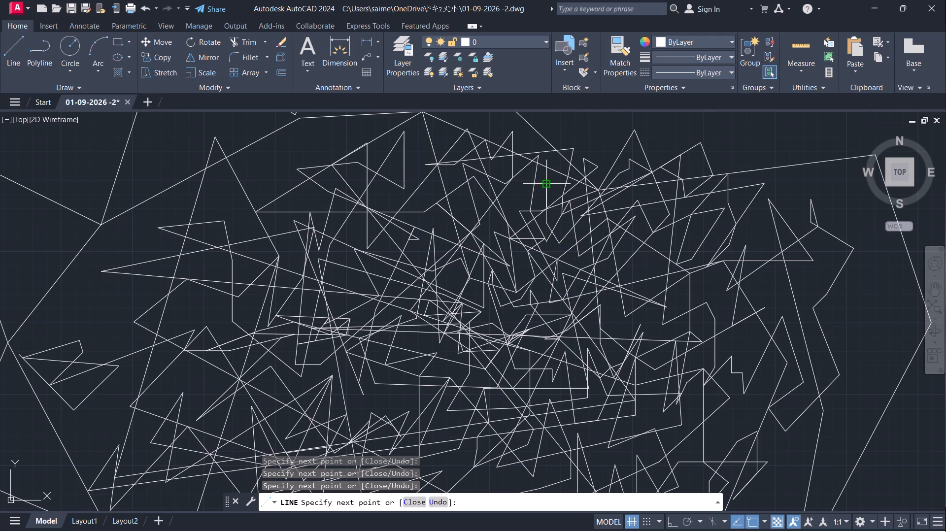
pyautogui.click(550, 164)
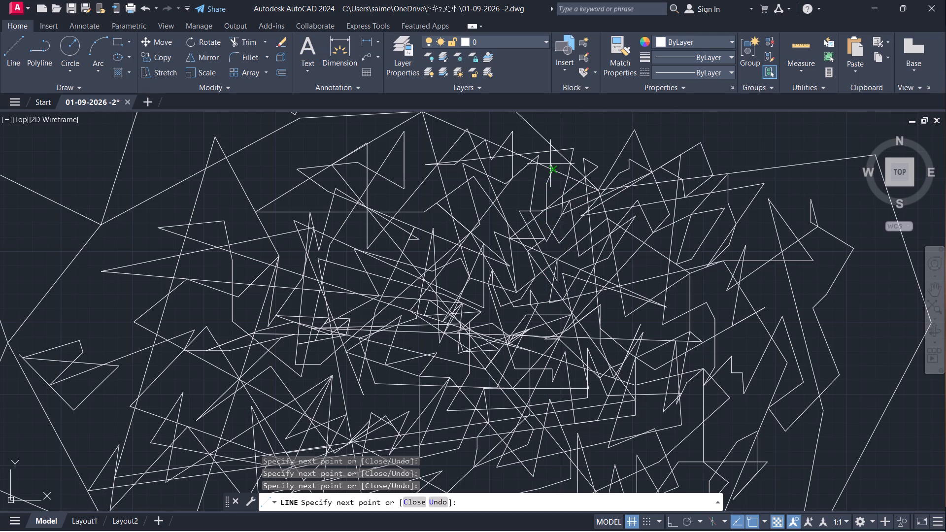
pyautogui.click(550, 164)
pyautogui.click(573, 141)
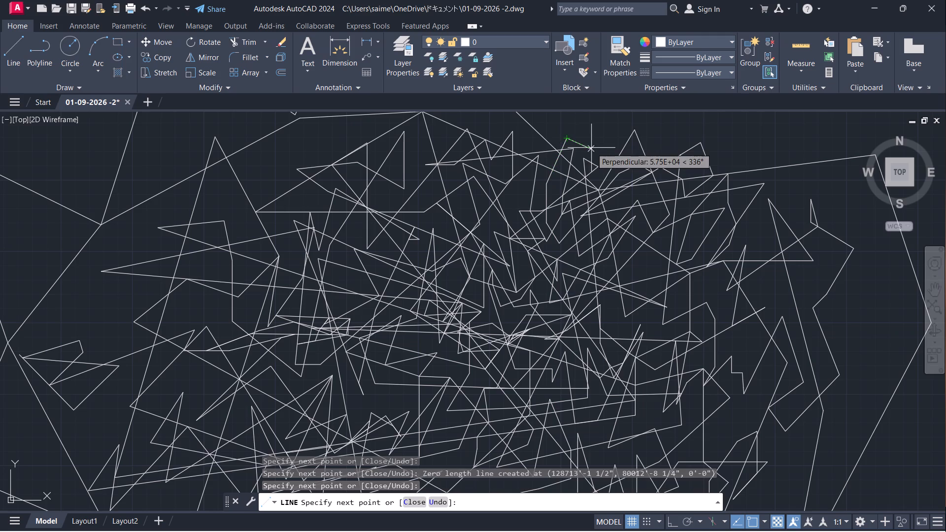
pyautogui.click(596, 140)
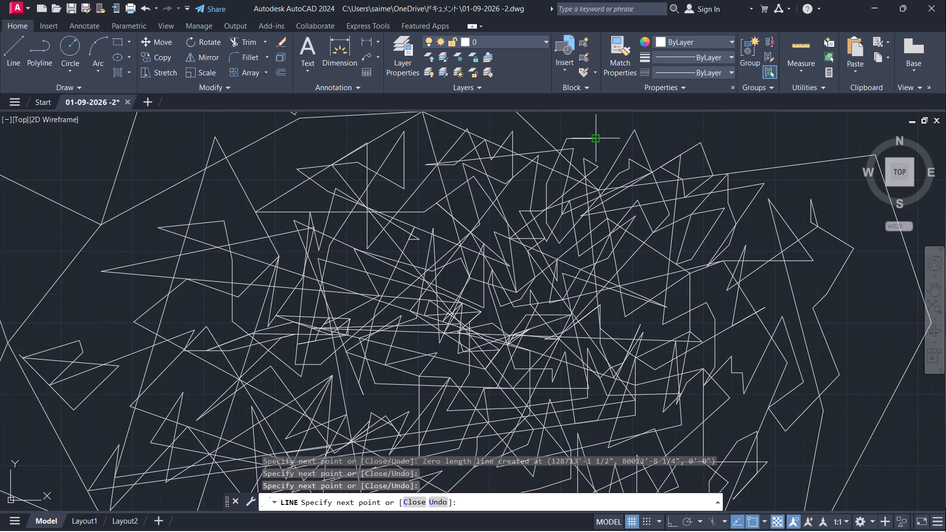
pyautogui.click(595, 140)
pyautogui.click(592, 152)
pyautogui.click(665, 206)
pyautogui.click(611, 237)
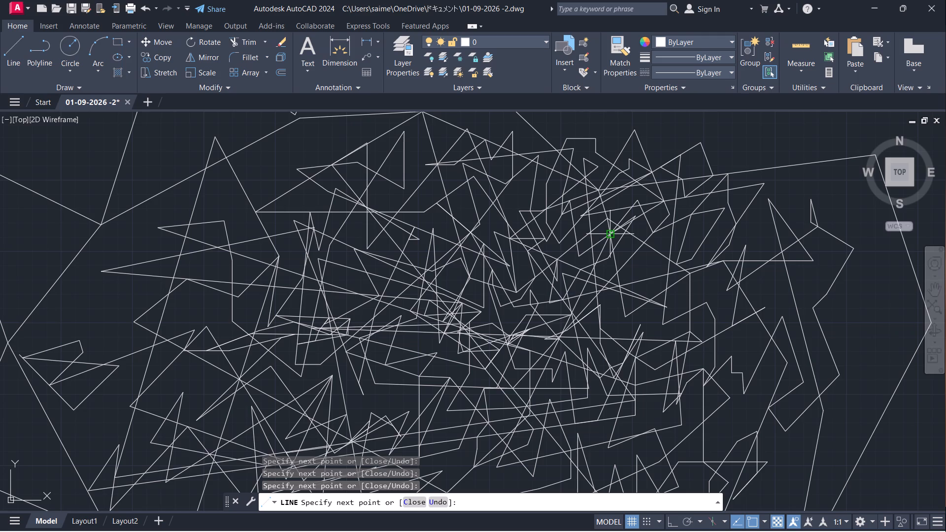
# Run the line chain southwest through the centre, south a little, far northwest, then short segments southeast and south in the upper west.
pyautogui.click(515, 273)
pyautogui.click(469, 290)
pyautogui.click(437, 303)
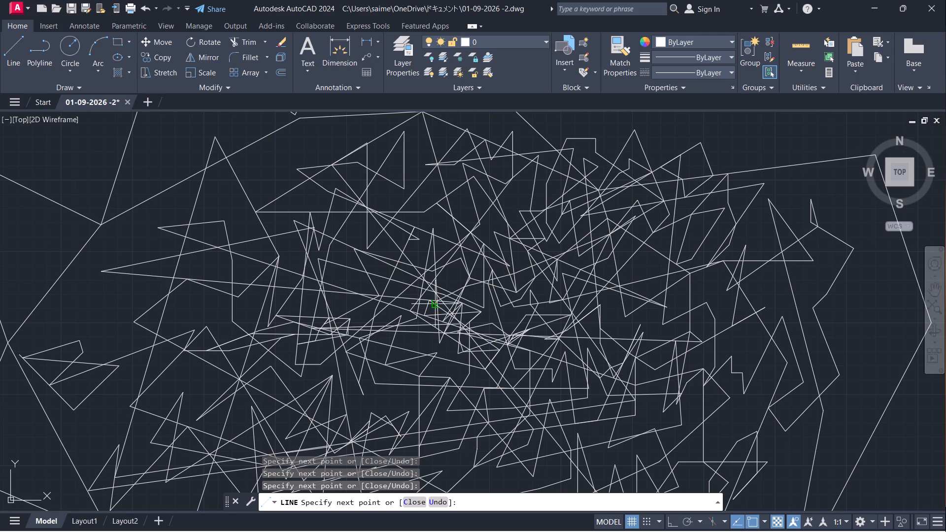
pyautogui.click(445, 342)
pyautogui.click(441, 340)
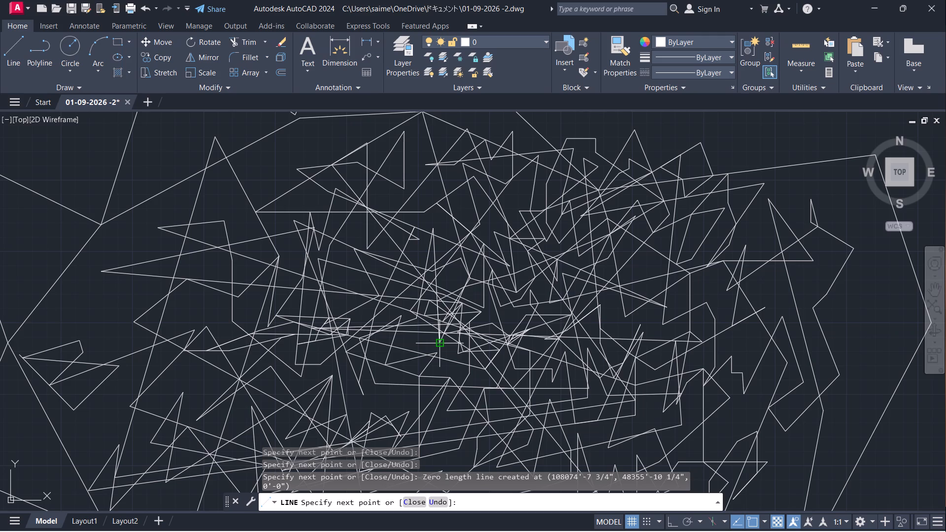
pyautogui.moveTo(252, 164); pyautogui.dragTo(252, 168)
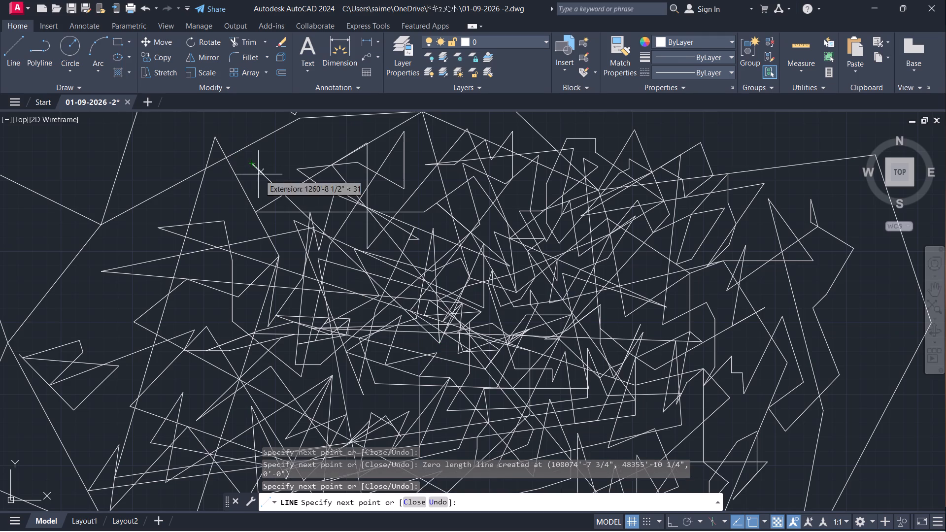
pyautogui.click(262, 177)
pyautogui.click(261, 198)
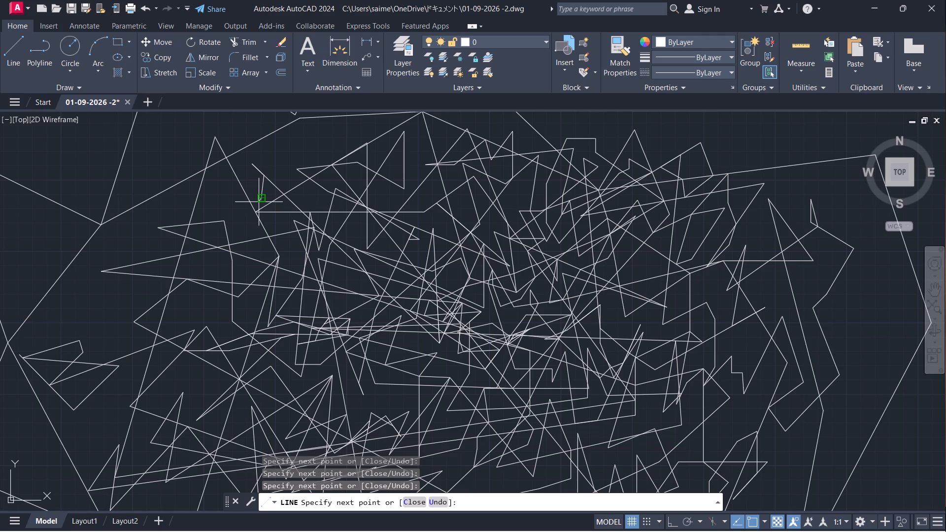
# Take the line chain southwest and on to the drawing's west side, then zigzag it north and south there, ending with short southward segments.
pyautogui.click(188, 320)
pyautogui.click(112, 298)
pyautogui.click(137, 243)
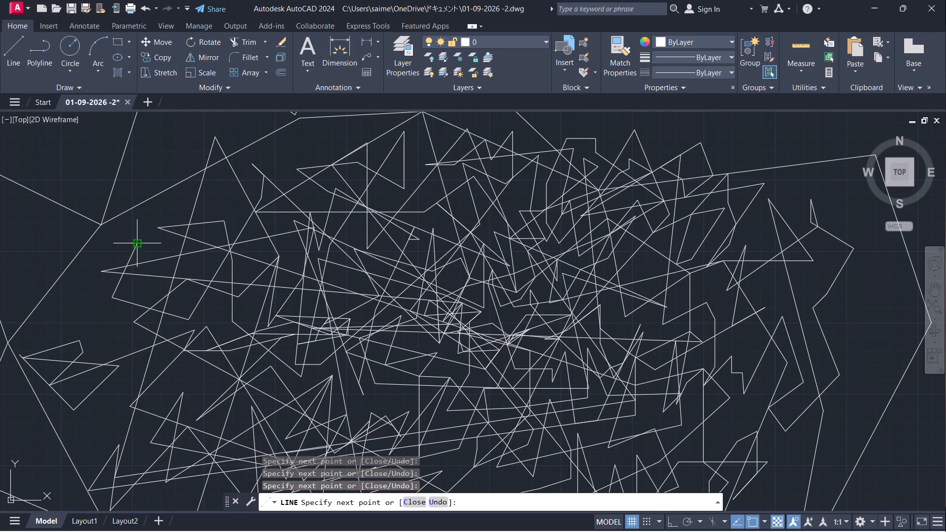
pyautogui.moveTo(139, 310); pyautogui.dragTo(124, 326)
pyautogui.moveTo(98, 339); pyautogui.dragTo(100, 346)
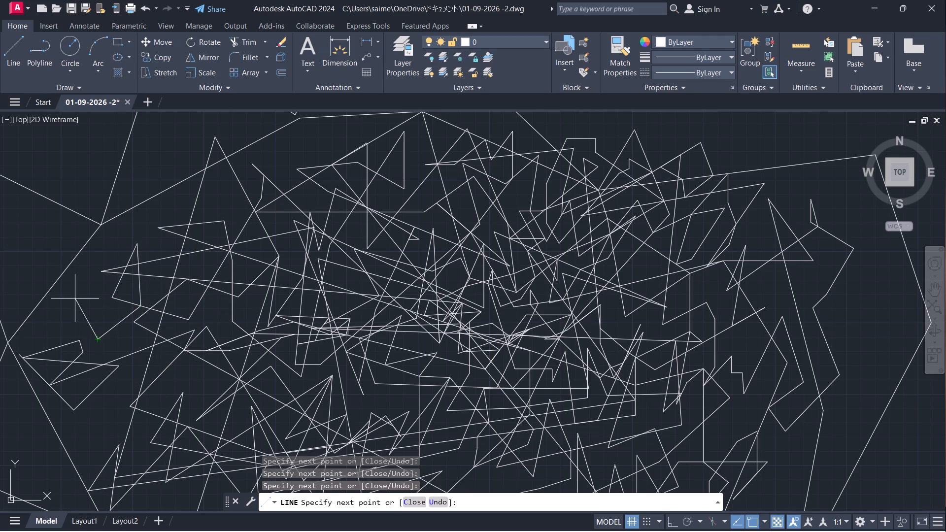
pyautogui.click(75, 296)
pyautogui.click(121, 347)
pyautogui.click(115, 365)
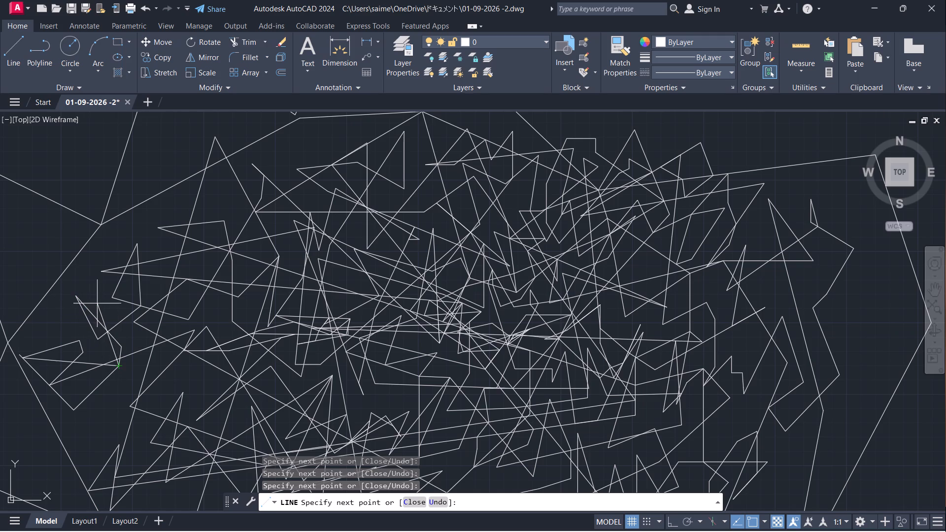
pyautogui.click(97, 303)
pyautogui.click(134, 351)
pyautogui.click(137, 377)
pyautogui.click(124, 391)
# Carry the line chain far east-northeast, southeast and back west, then northwest and north in short segments to the upper west.
pyautogui.click(314, 323)
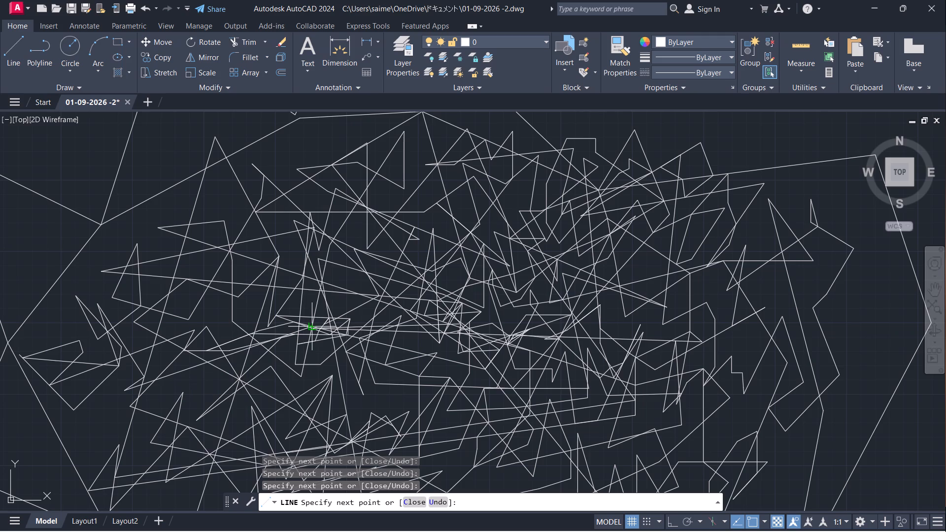
pyautogui.click(351, 378)
pyautogui.click(227, 387)
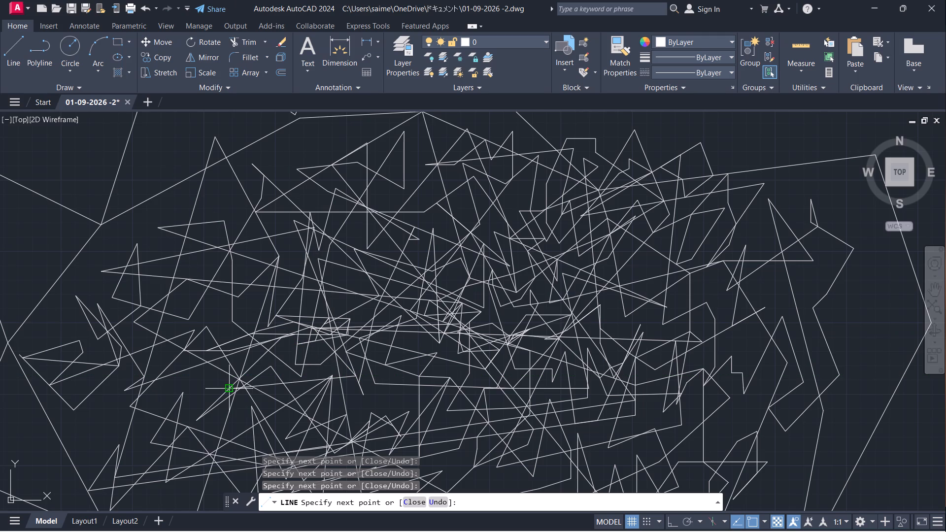
pyautogui.click(227, 387)
pyautogui.click(226, 399)
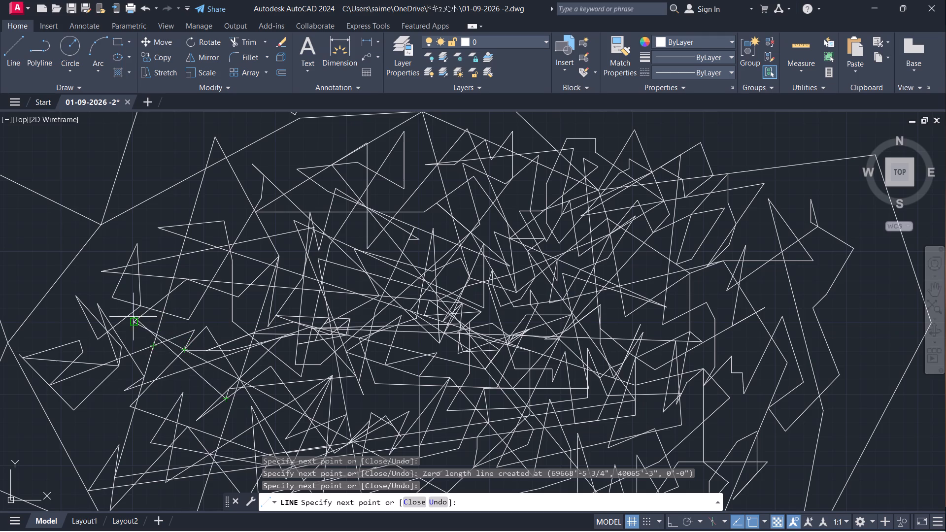
pyautogui.click(168, 335)
pyautogui.click(169, 284)
pyautogui.click(162, 265)
pyautogui.click(166, 230)
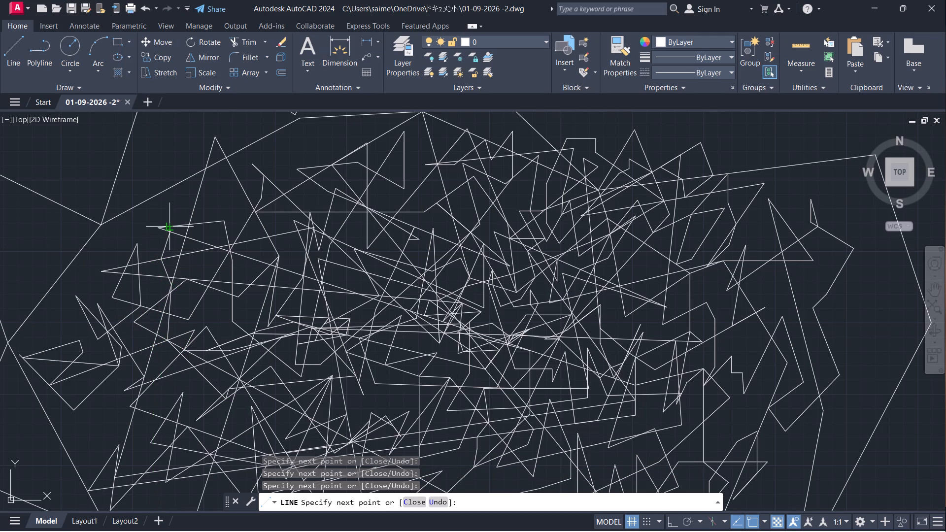
pyautogui.click(174, 216)
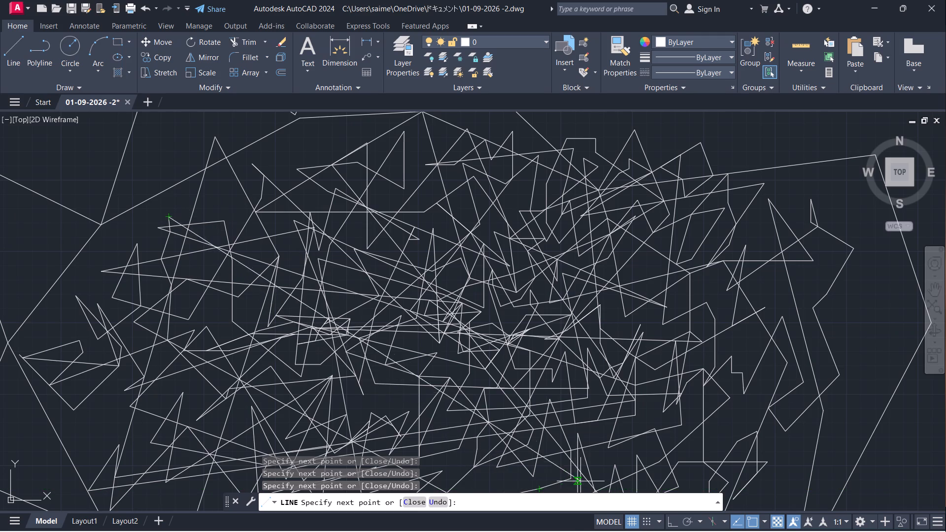
# Run the line chain far southeast and east, fold it southwest, then continue southeast and curve it northeast along the drawing's east side.
pyautogui.click(392, 327)
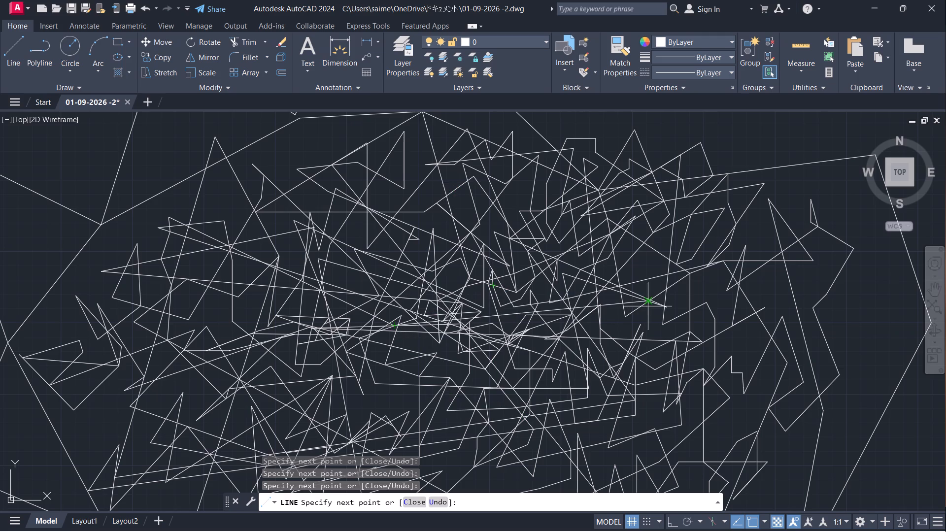
pyautogui.click(645, 276)
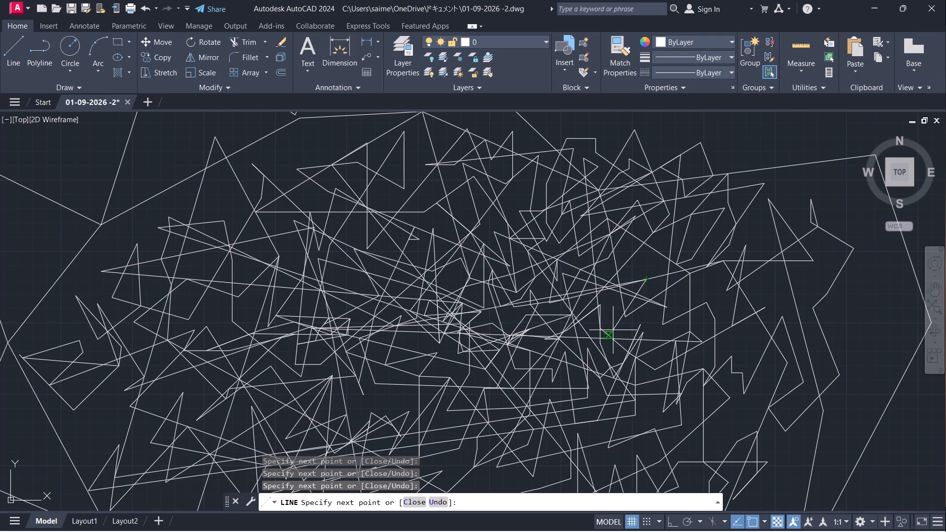
pyautogui.click(608, 328)
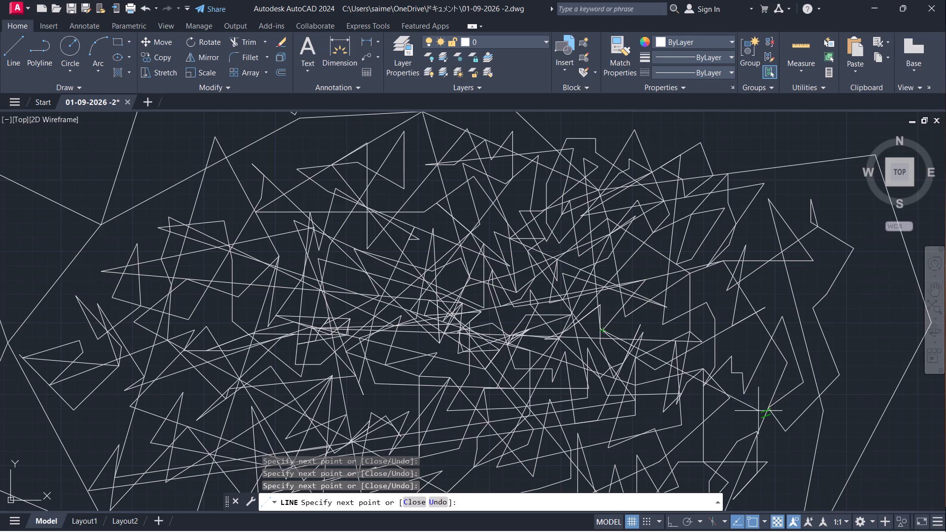
pyautogui.click(745, 405)
pyautogui.click(775, 458)
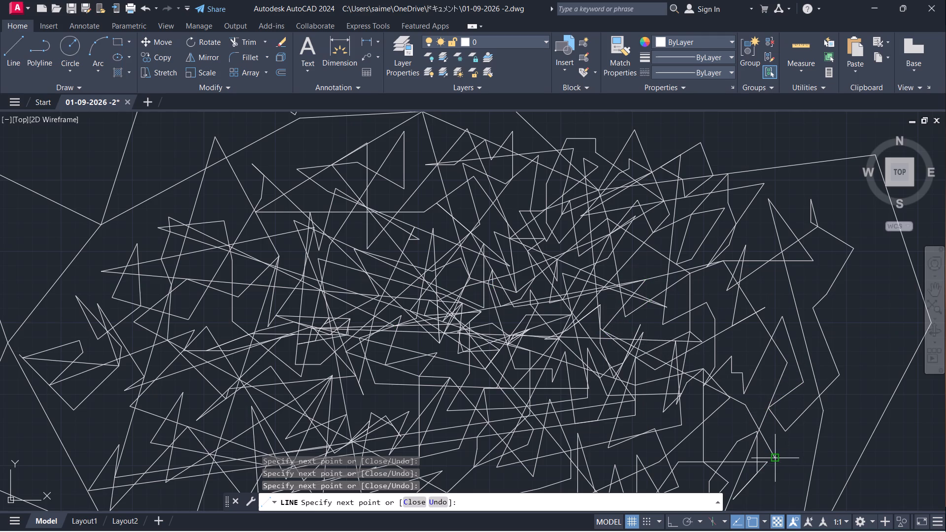
pyautogui.click(770, 479)
pyautogui.click(789, 457)
pyautogui.click(852, 438)
pyautogui.click(882, 375)
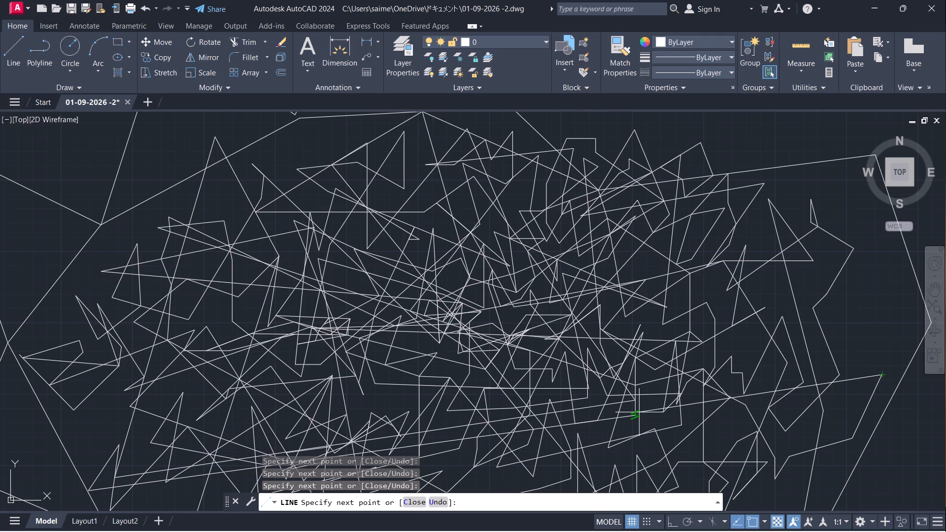
# Take the line chain far west to the centre, east and back southwest, zigzag it in short segments, then go northwest and far east.
pyautogui.click(537, 308)
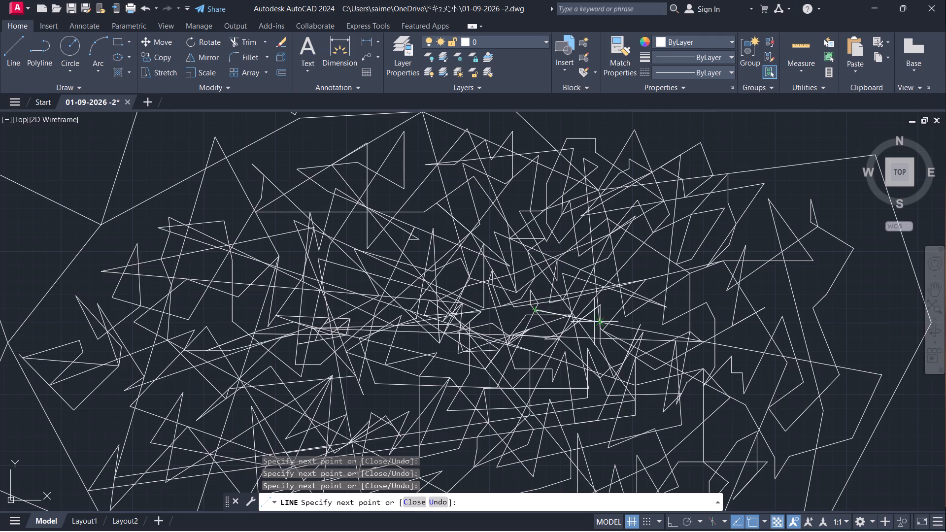
pyautogui.click(637, 315)
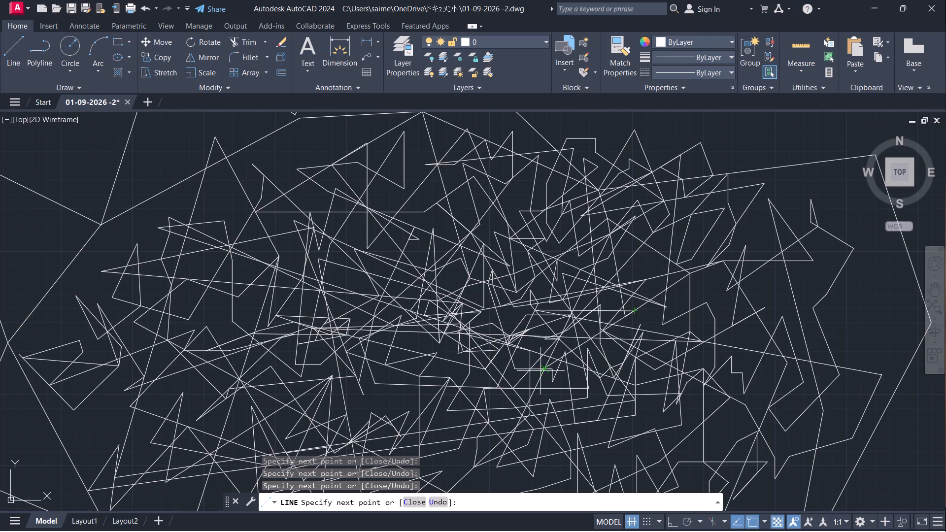
pyautogui.click(528, 364)
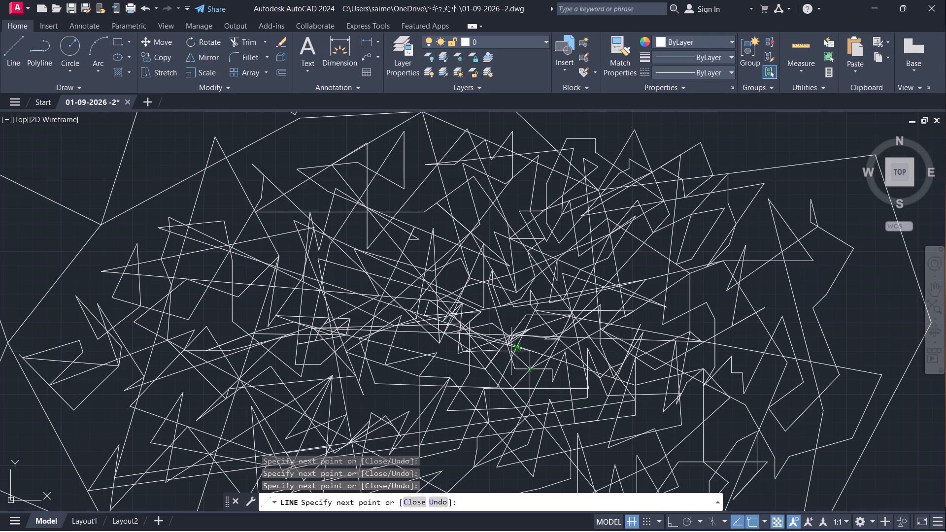
pyautogui.click(511, 351)
pyautogui.click(517, 325)
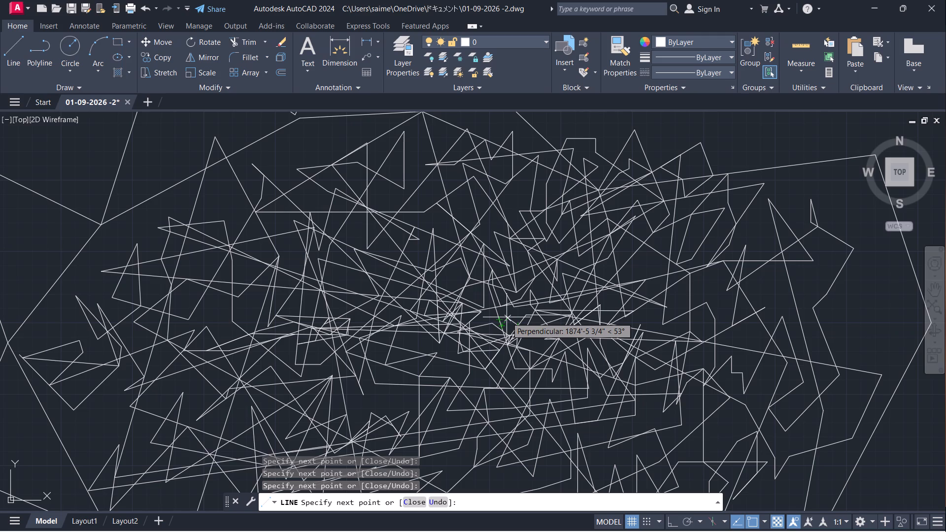
pyautogui.click(507, 317)
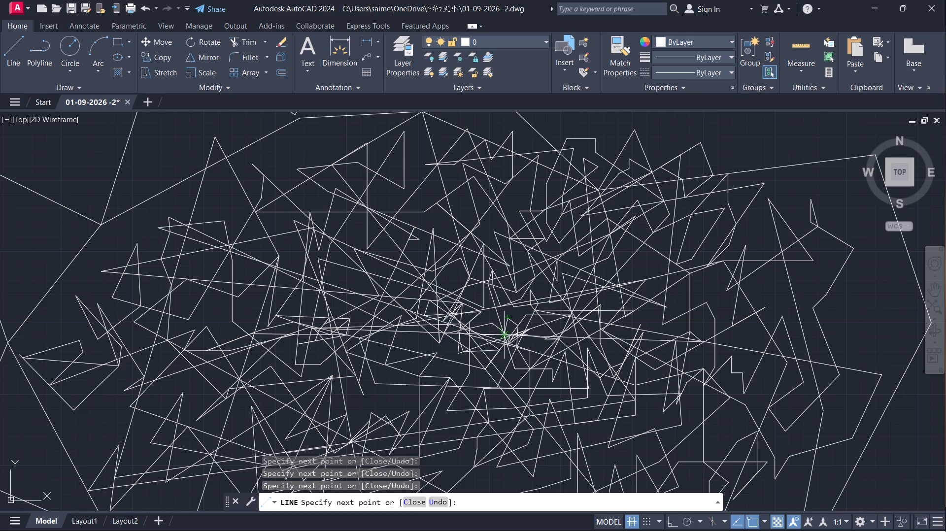
pyautogui.click(501, 340)
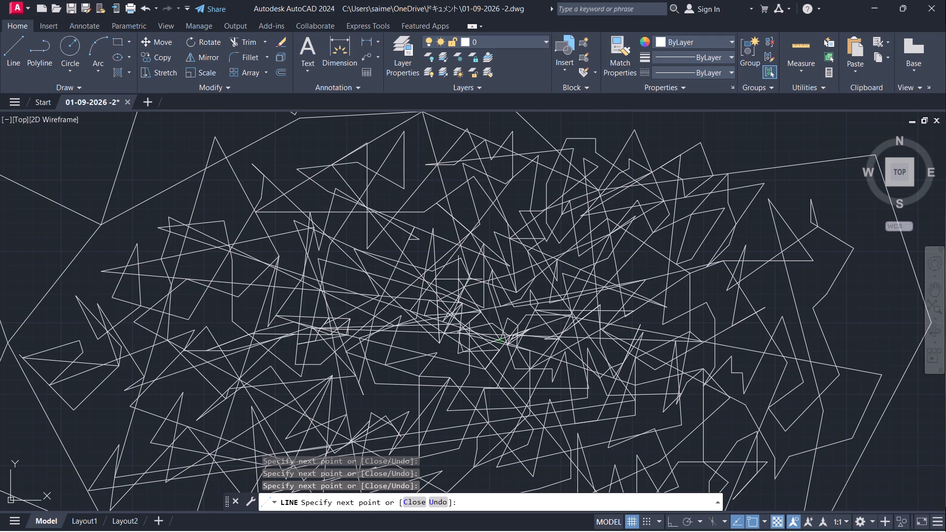
pyautogui.click(458, 279)
pyautogui.click(644, 312)
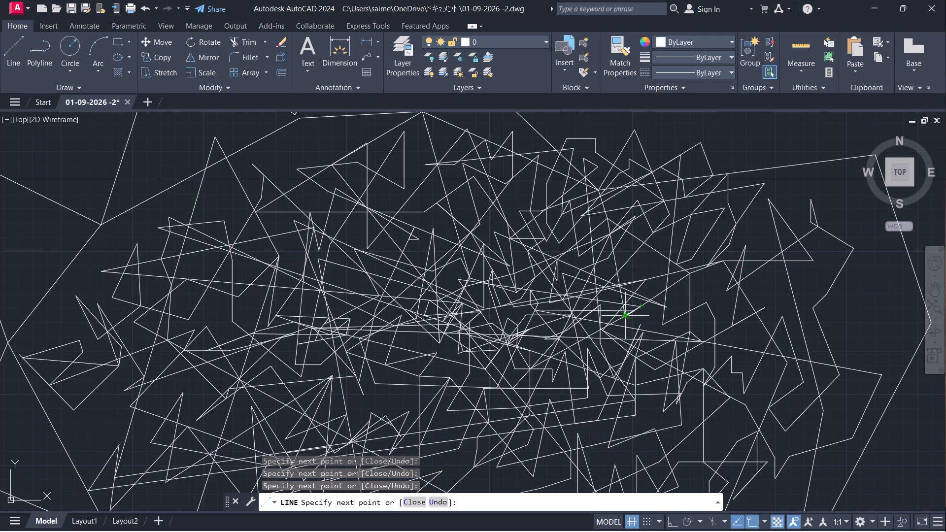
pyautogui.click(625, 315)
# Take the line chain southwest in two long segments, then fold it southeast, west and back northeast in short segments.
pyautogui.click(447, 375)
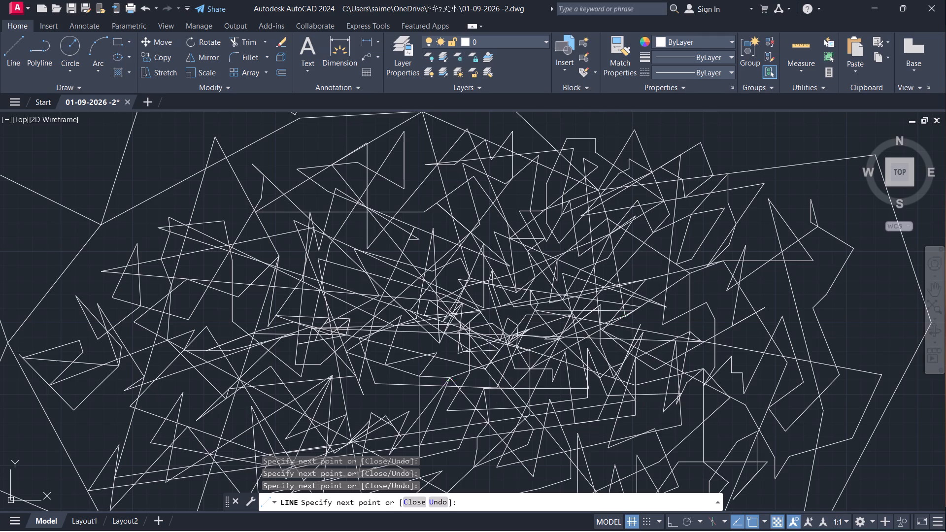
pyautogui.click(362, 395)
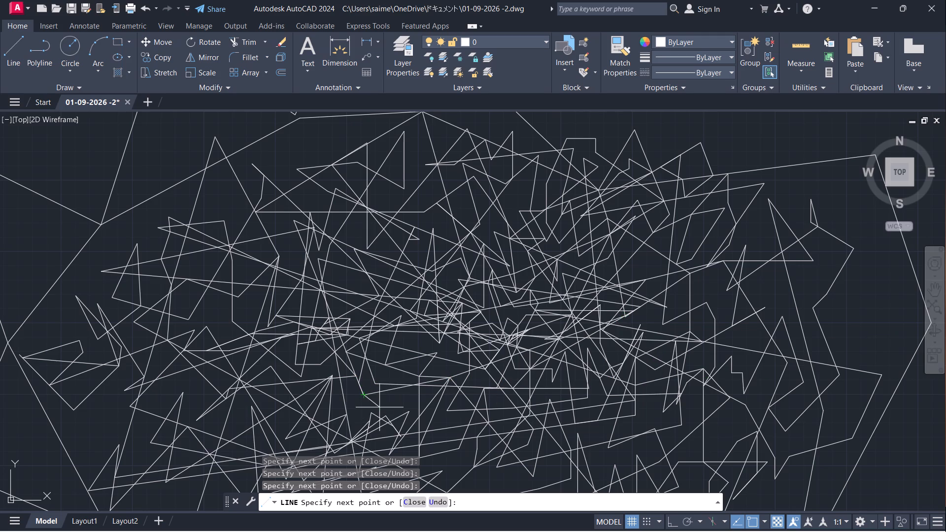
pyautogui.click(380, 407)
pyautogui.click(372, 411)
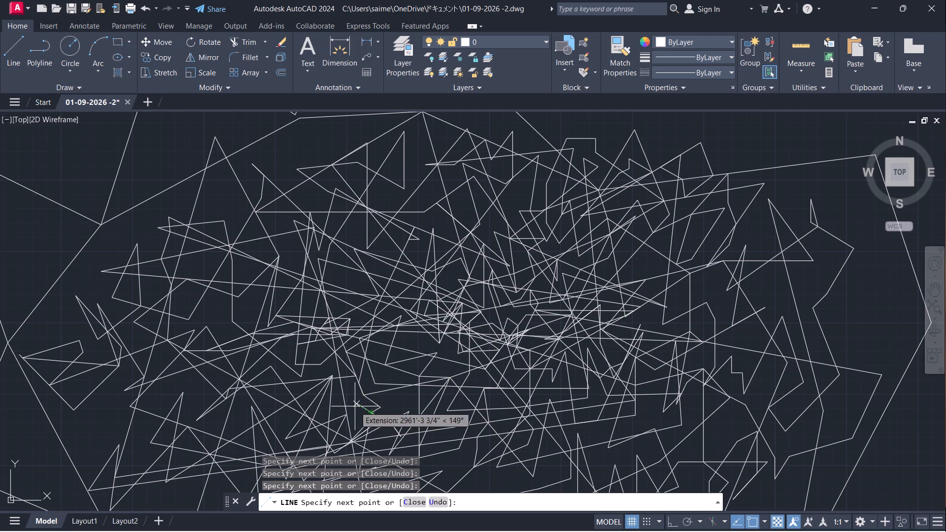
pyautogui.click(345, 415)
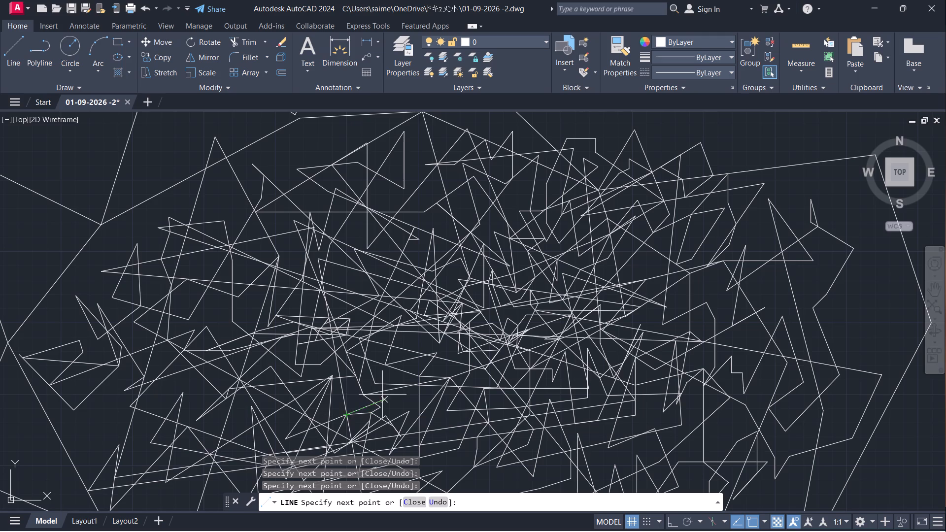
pyautogui.click(366, 392)
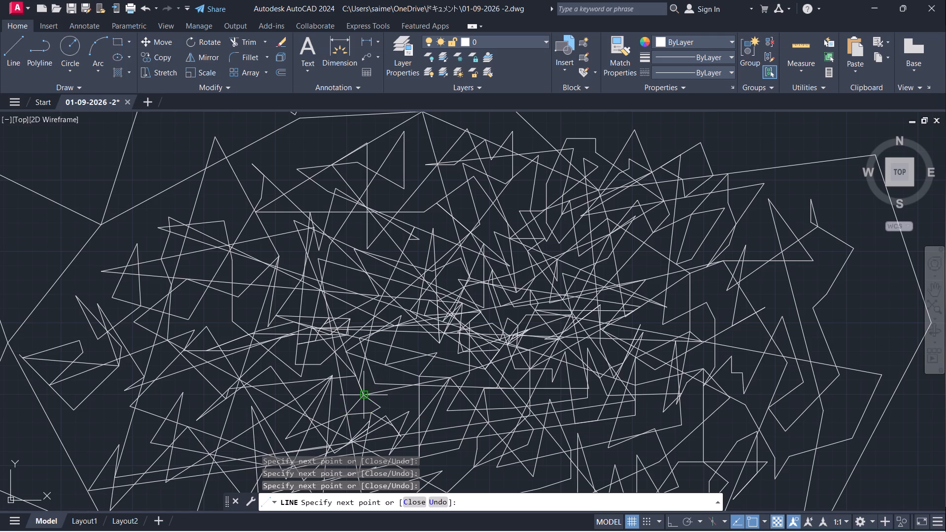
# Continue the line chain northeast, southeast and back west in short segments, then far southeast, southwest and east in the drawing's lower centre.
pyautogui.click(372, 382)
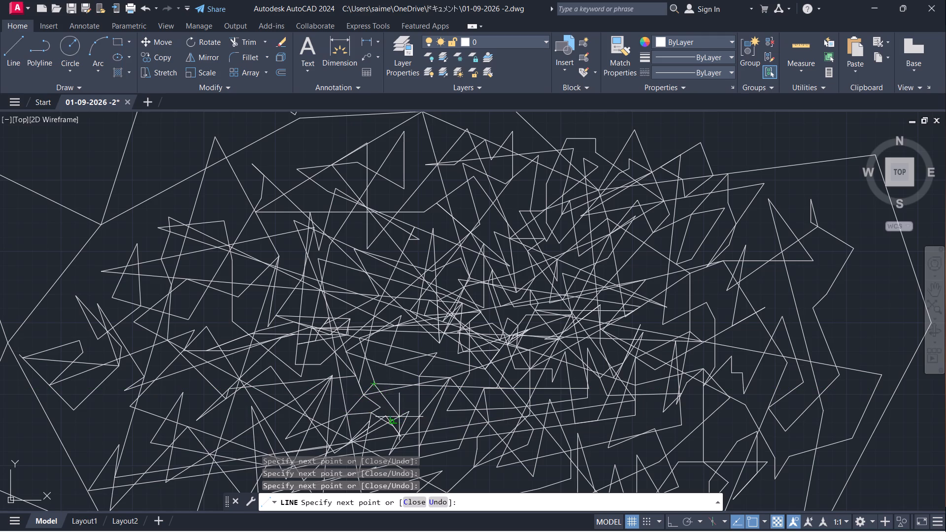
pyautogui.click(407, 409)
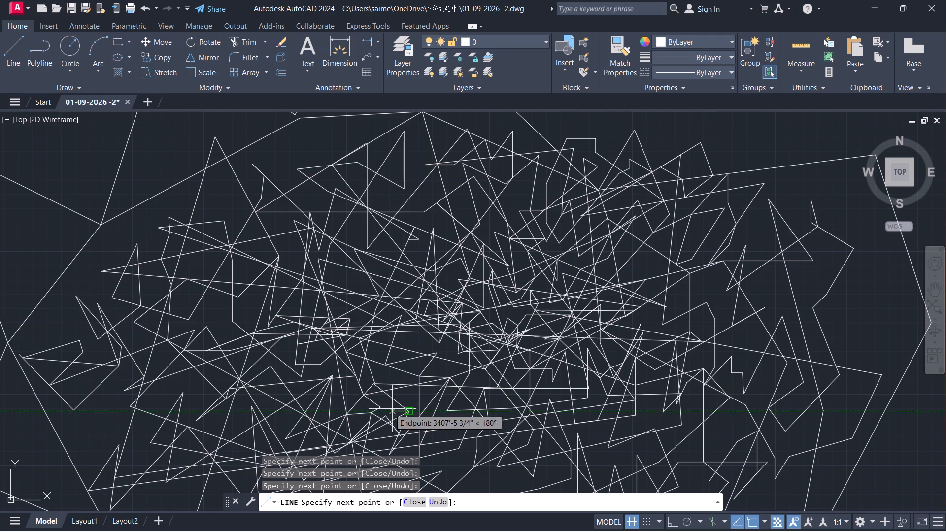
pyautogui.click(382, 406)
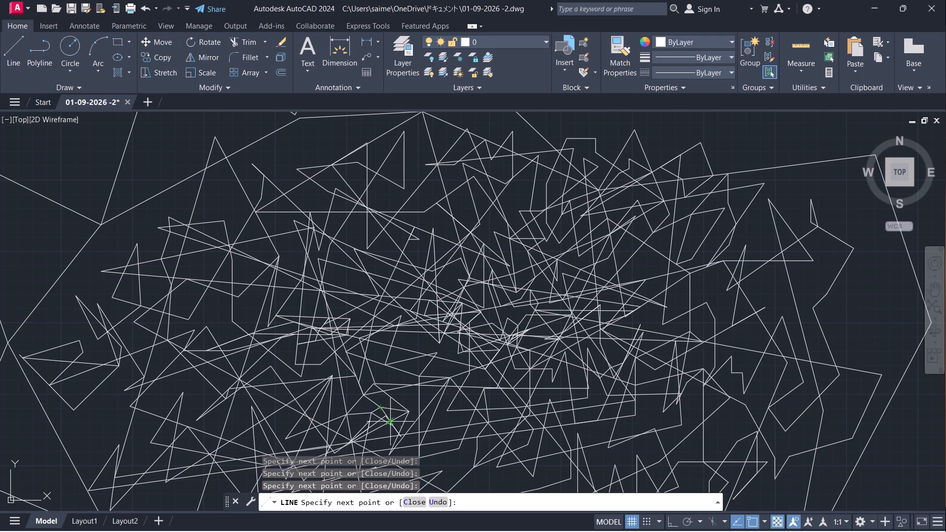
pyautogui.click(500, 465)
pyautogui.click(479, 479)
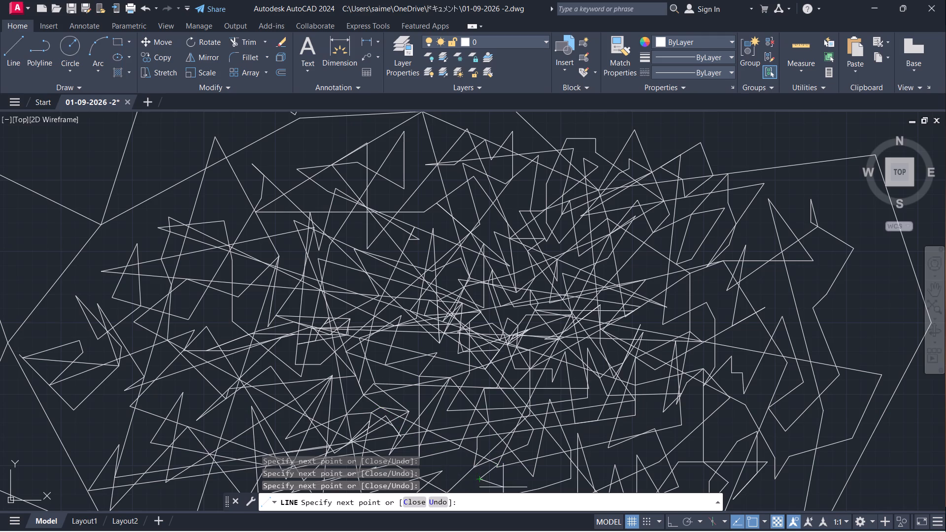
pyautogui.click(530, 478)
pyautogui.click(567, 477)
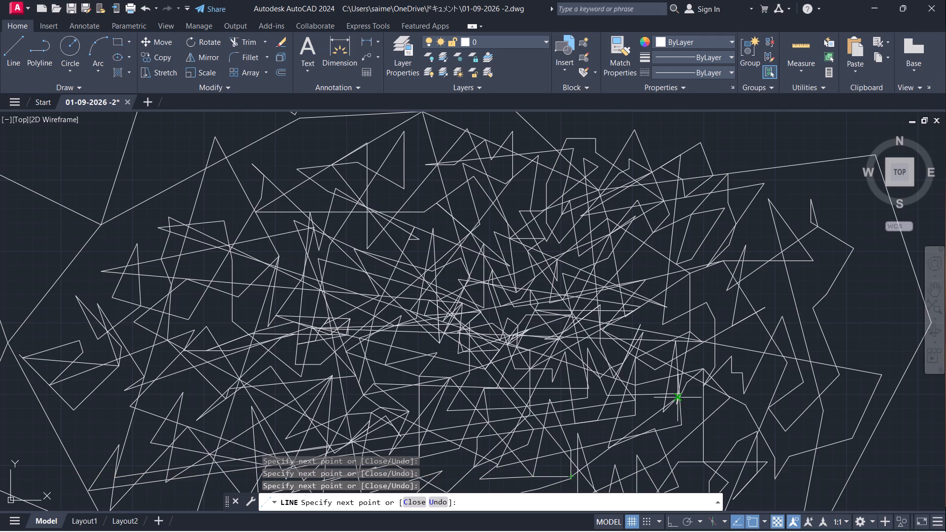
# Take the line chain southwest, then west in several segments along the tangle's lower part, and fold it back northeast and east.
pyautogui.scroll(-1, 660, 408)
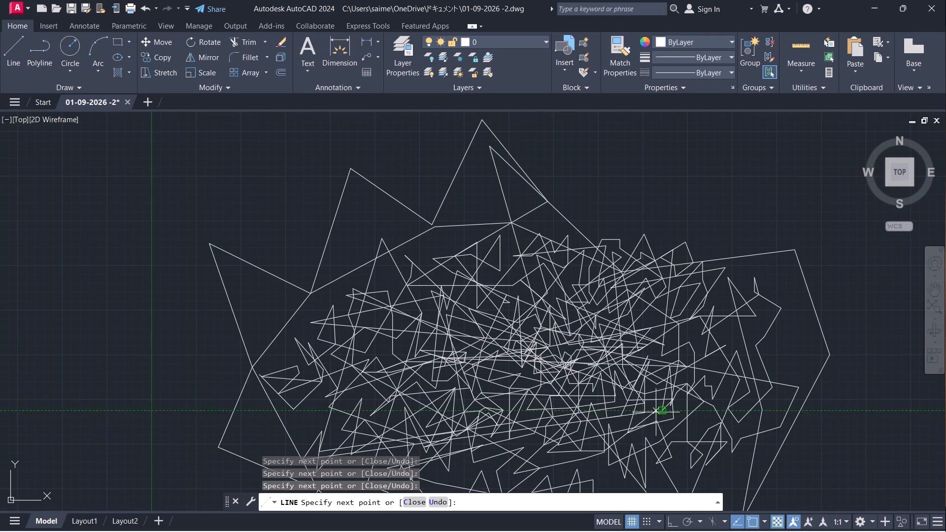
pyautogui.scroll(-5, 636, 426)
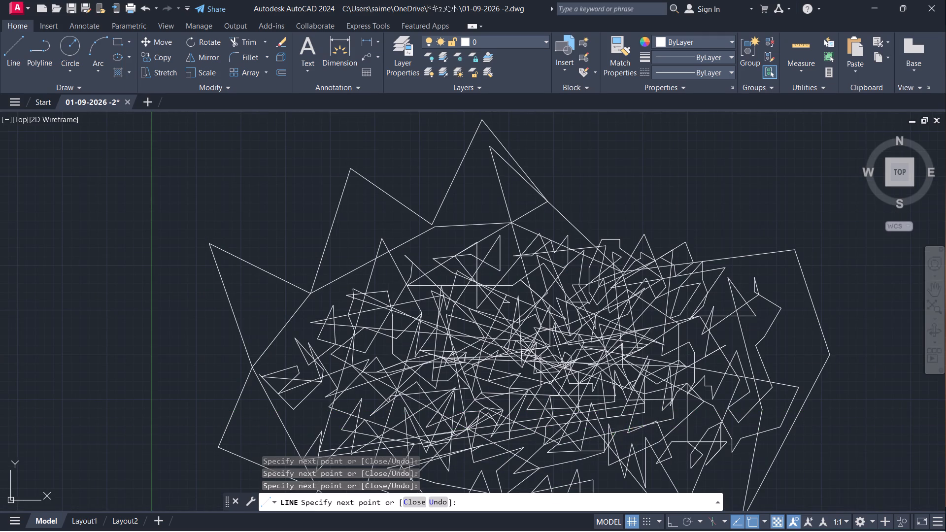
pyautogui.click(595, 465)
pyautogui.click(533, 456)
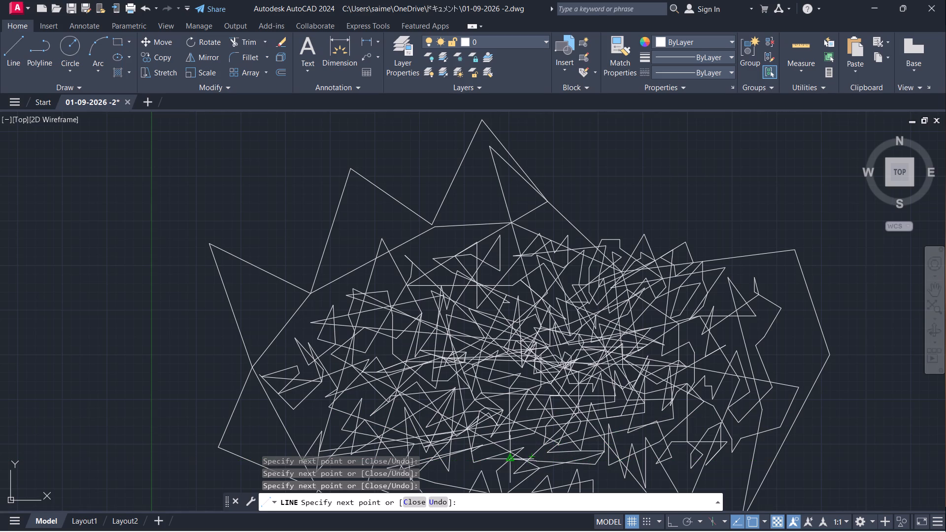
pyautogui.click(501, 467)
pyautogui.click(457, 475)
pyautogui.click(447, 485)
pyautogui.click(428, 466)
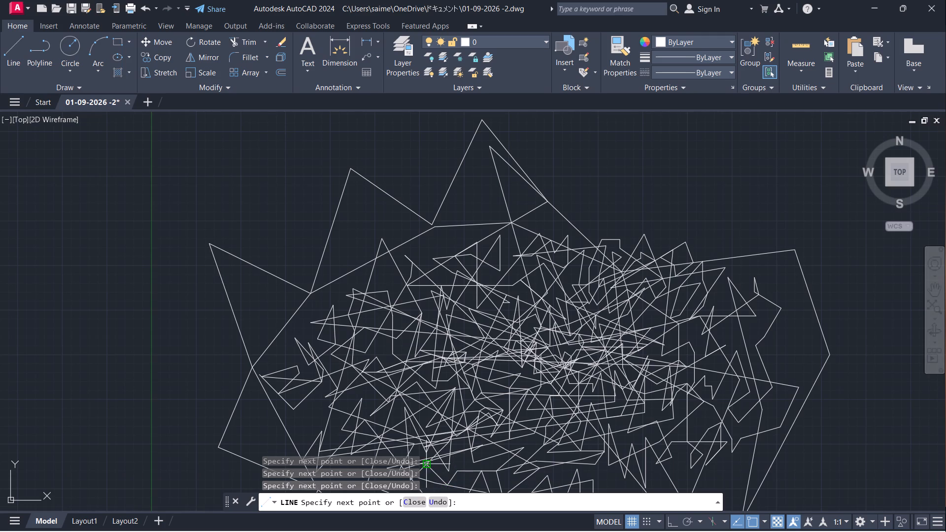
pyautogui.click(433, 480)
pyautogui.click(452, 465)
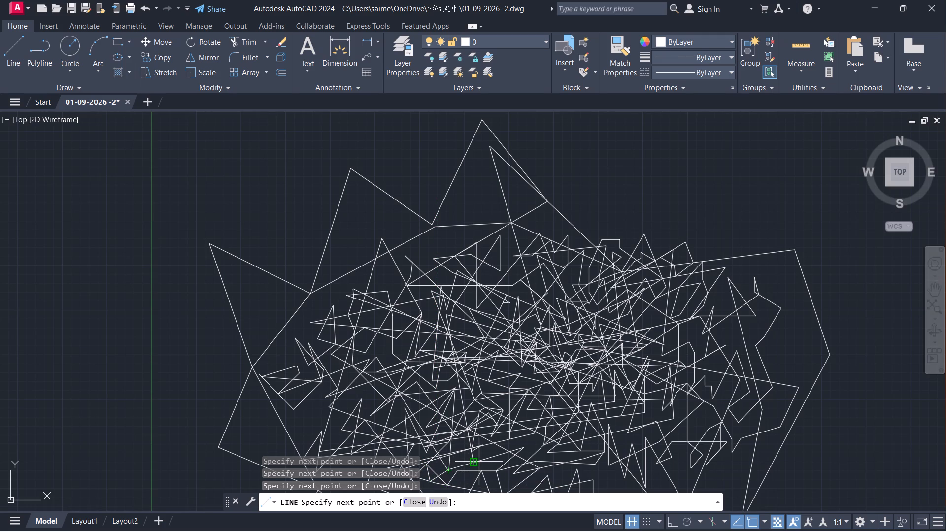
pyautogui.click(479, 462)
# Take the line chain southwest to the tangle's lower edge, then run it east along that edge through existing low corners, dipping near the end.
pyautogui.scroll(-2, 538, 423)
pyautogui.scroll(-2, 578, 455)
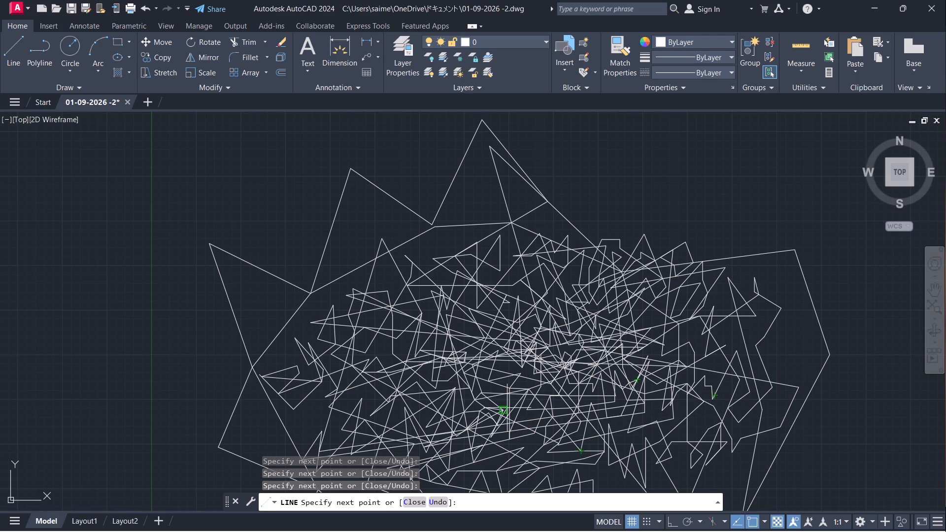
pyautogui.scroll(-3, 491, 402)
pyautogui.moveTo(518, 376); pyautogui.dragTo(453, 215, button='middle')
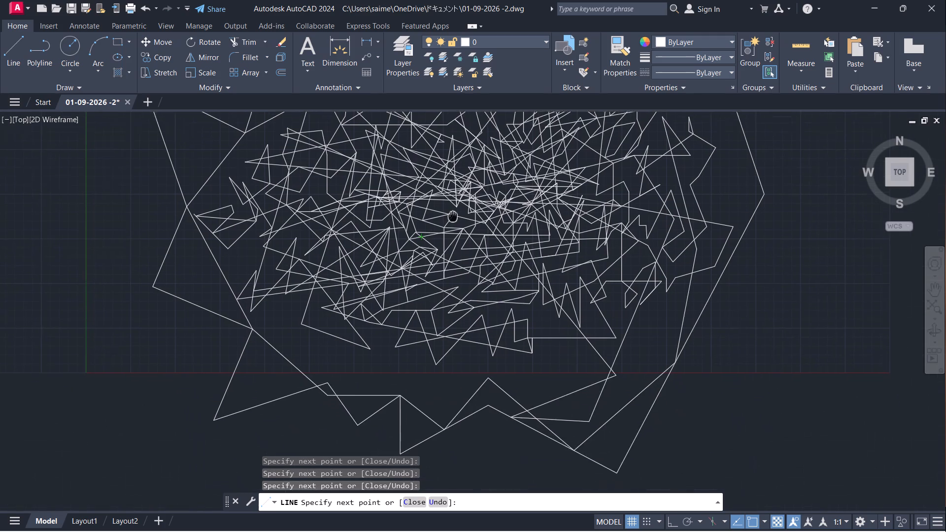
pyautogui.moveTo(453, 215); pyautogui.dragTo(455, 207, button='middle')
pyautogui.click(371, 343)
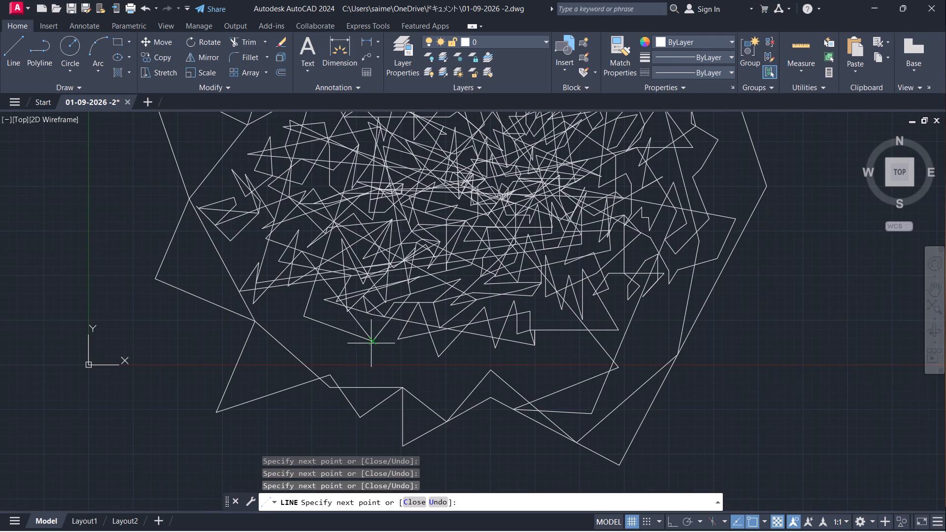
pyautogui.click(394, 340)
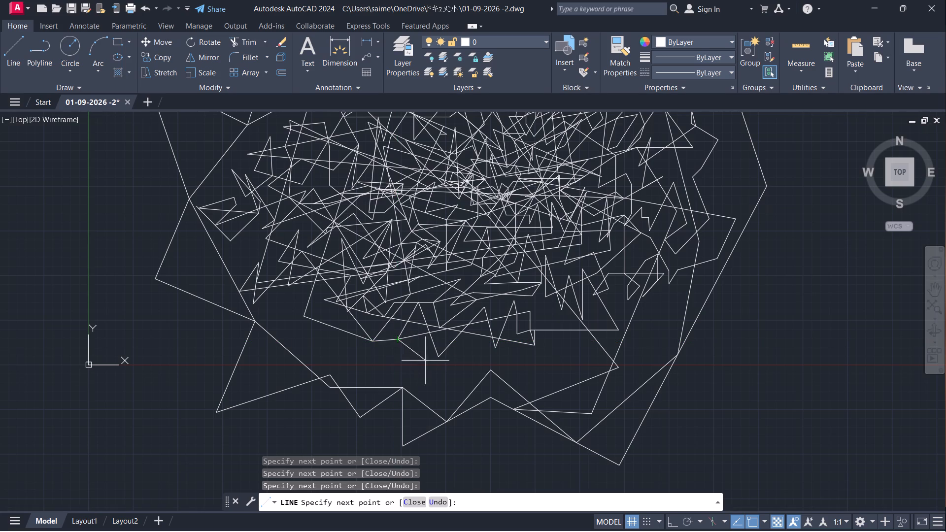
pyautogui.click(438, 356)
pyautogui.click(496, 351)
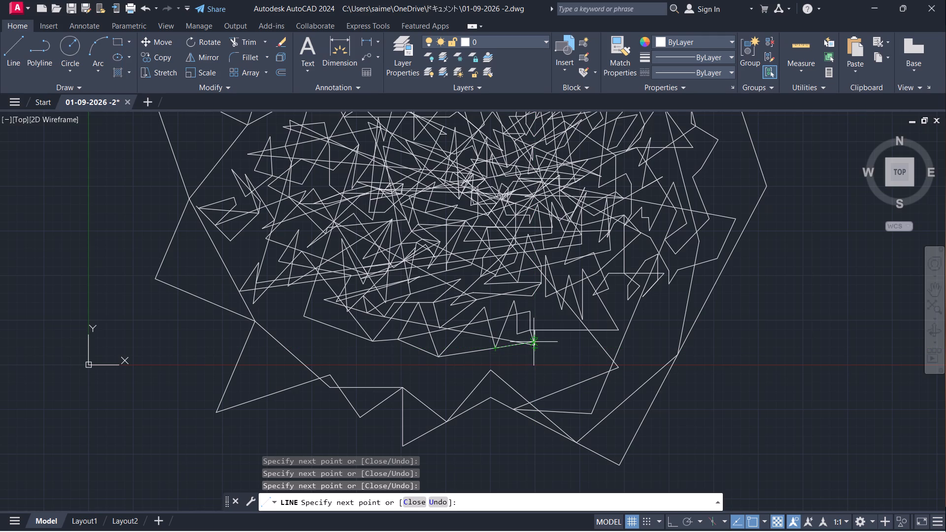
pyautogui.click(524, 372)
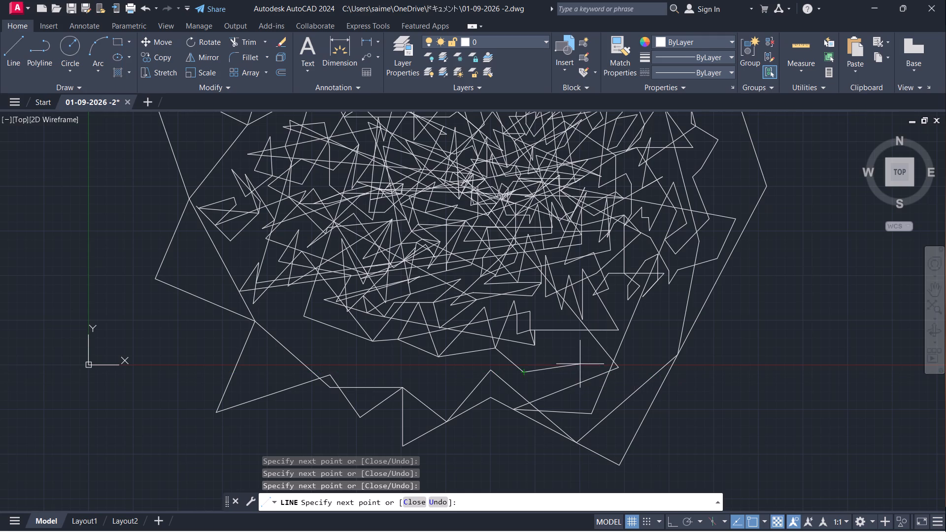
pyautogui.click(574, 360)
# Zigzag the line chain north and south in narrow peaks at the tangle's lower southeast edge, then bring it back west in two segments.
pyautogui.click(554, 315)
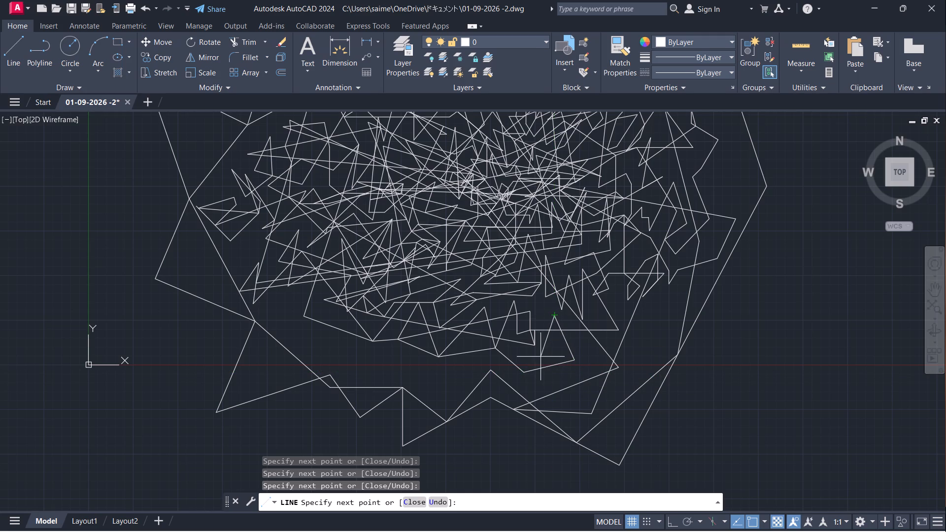
pyautogui.click(541, 357)
pyautogui.click(540, 367)
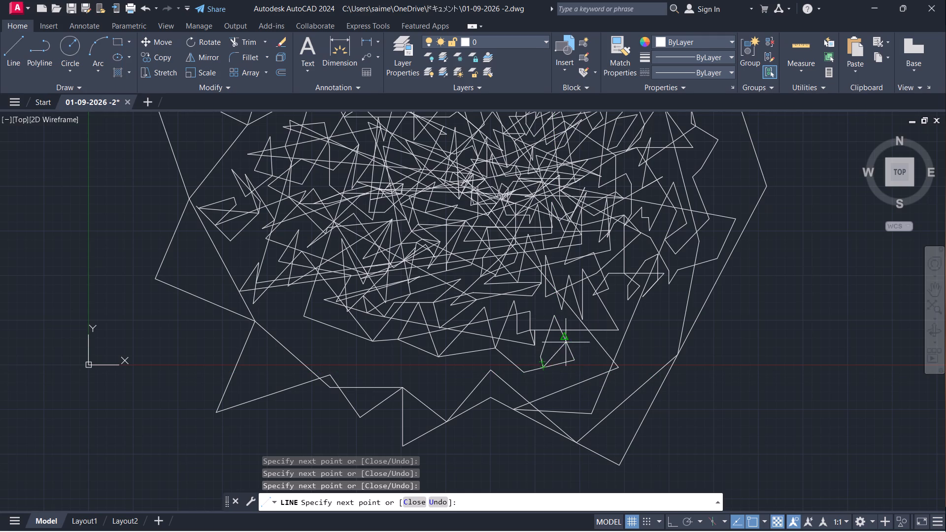
pyautogui.click(567, 339)
pyautogui.click(561, 357)
pyautogui.click(527, 353)
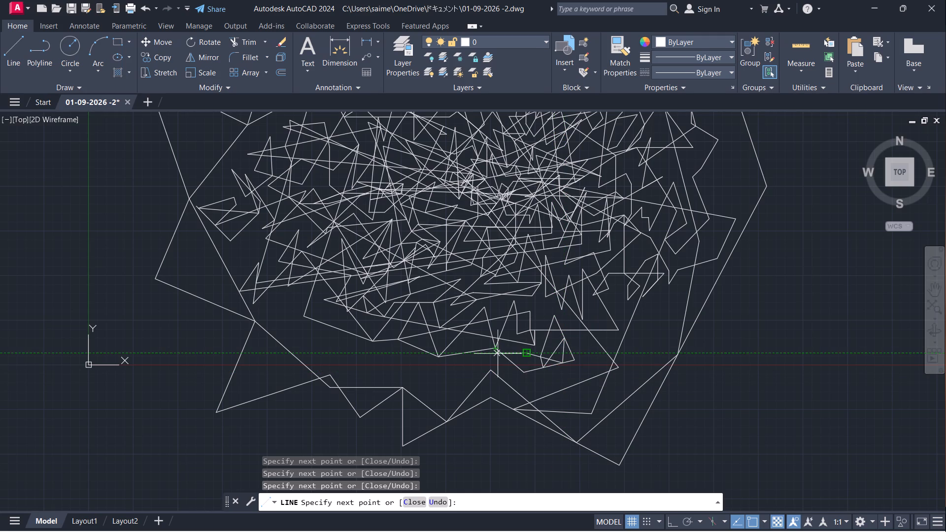
pyautogui.click(497, 348)
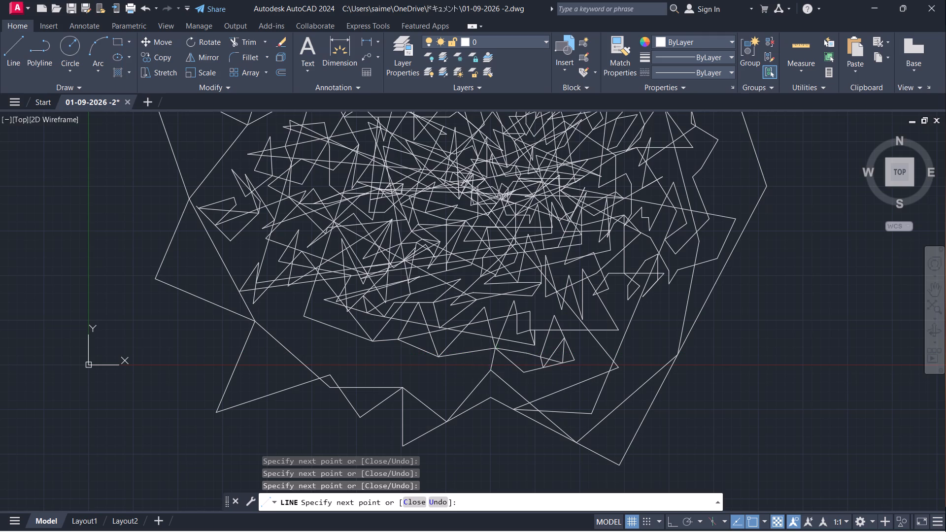
# Carry the line chain south and far west, northeast and back west, then northwest, southeast and southwest between the tangle and the lower outline.
pyautogui.click(487, 372)
pyautogui.click(404, 383)
pyautogui.click(438, 359)
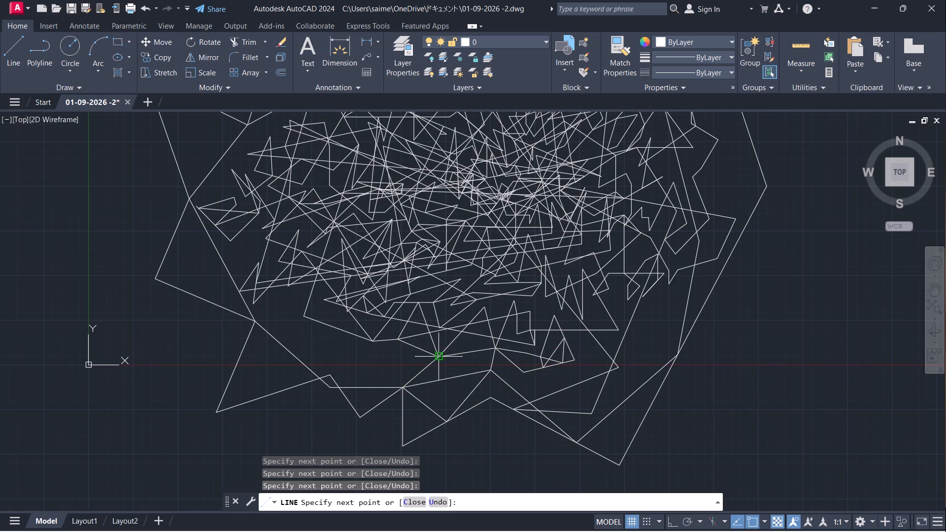
pyautogui.click(331, 370)
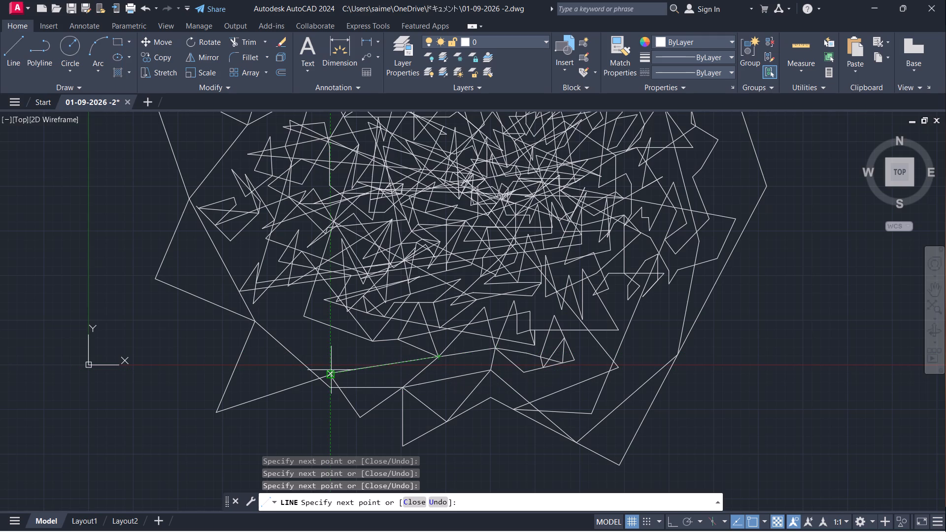
pyautogui.click(307, 319)
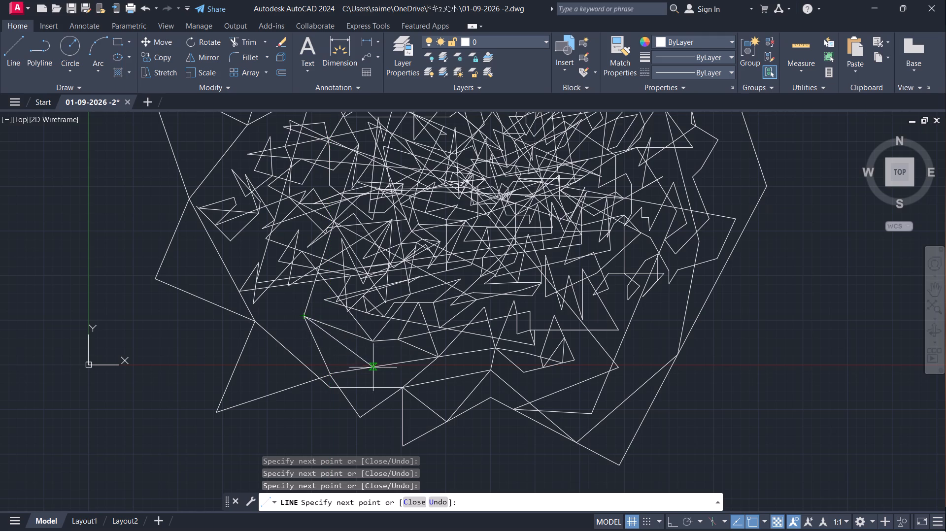
pyautogui.click(375, 366)
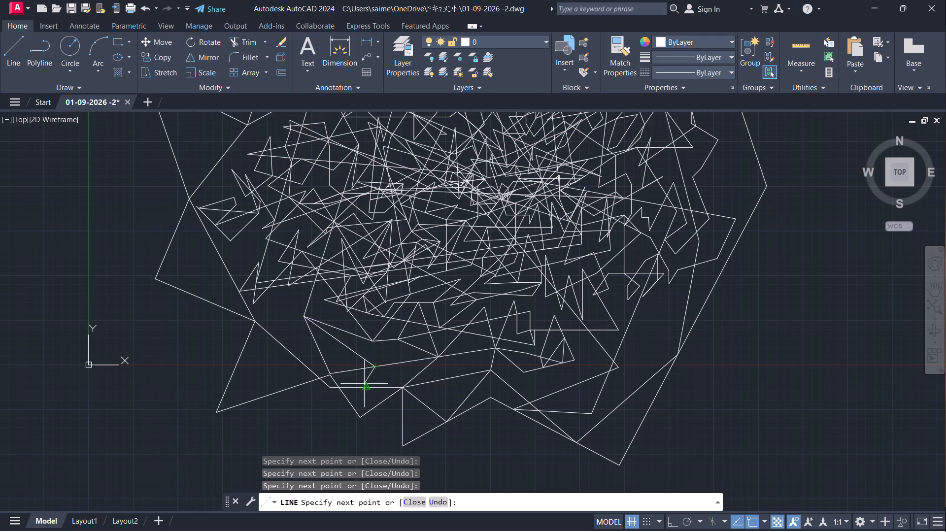
pyautogui.click(364, 384)
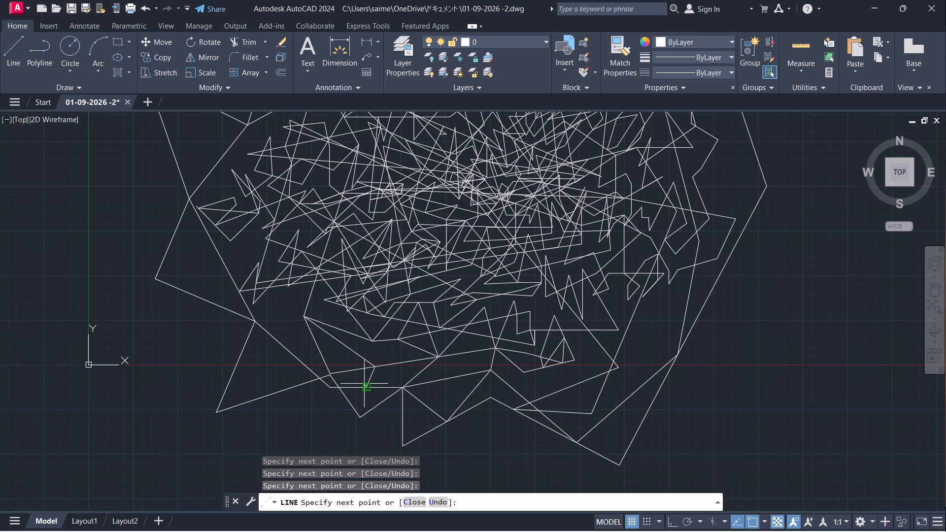
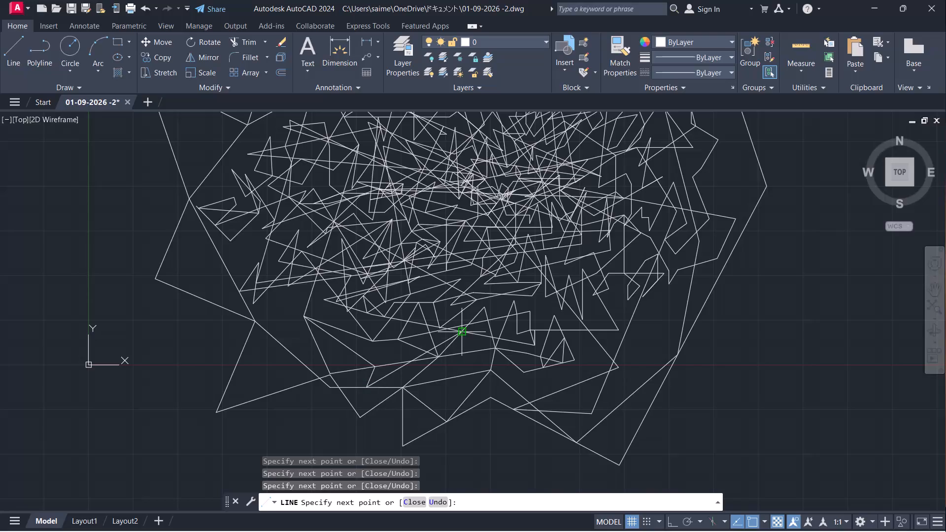
# Continue the line chain with a short segment southeast, then one southwest, onto existing lines between the tangle and the lower outline.
pyautogui.click(462, 333)
pyautogui.click(473, 351)
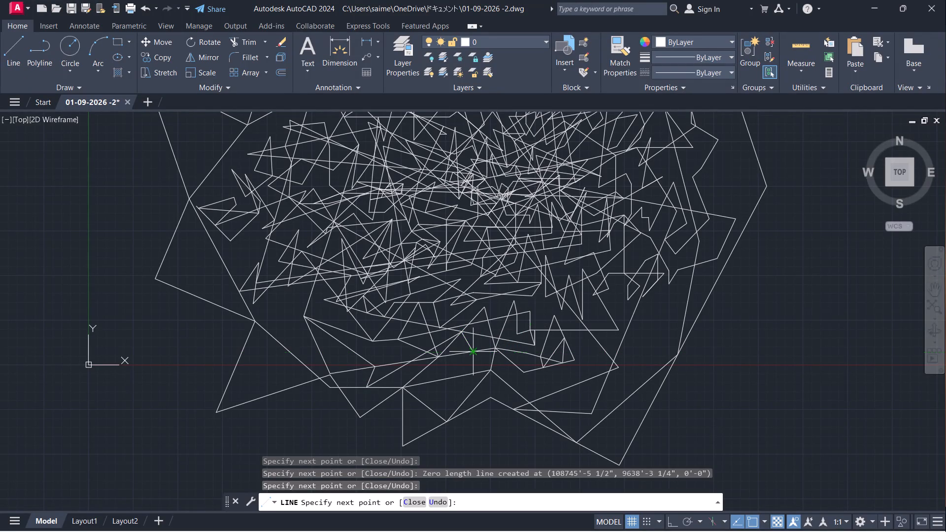
pyautogui.click(445, 375)
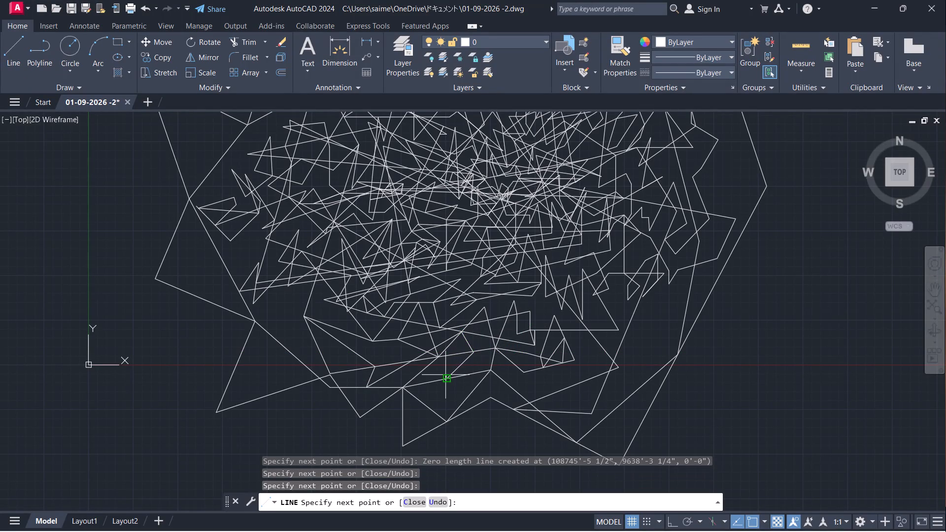
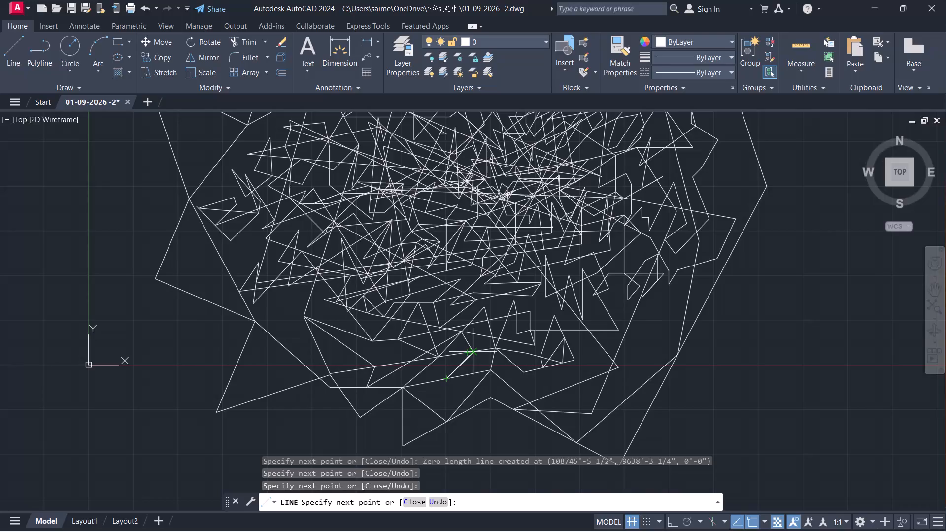
# Continue the line chain with short back-and-forth segments in the gap between the tangle's bottom centre and the lower outline.
pyautogui.click(473, 353)
pyautogui.click(439, 375)
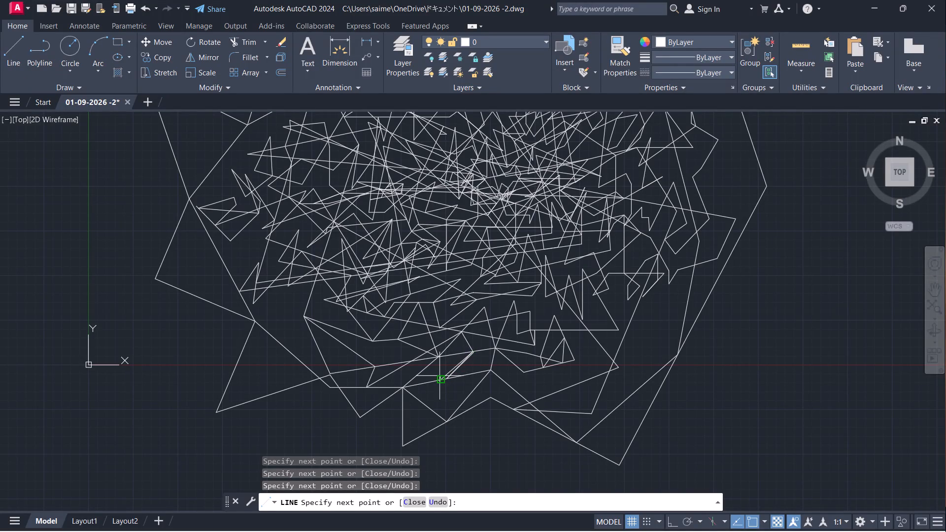
pyautogui.click(439, 376)
pyautogui.click(441, 383)
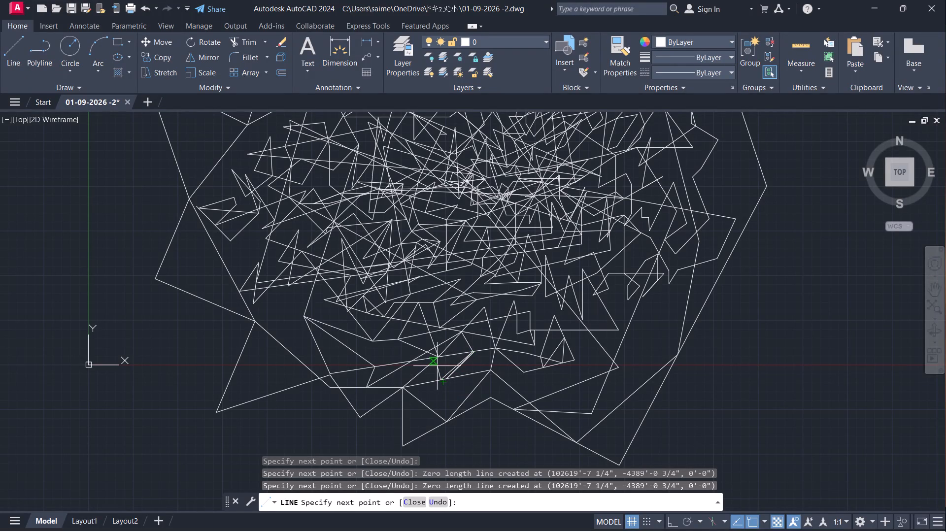
pyautogui.click(437, 366)
pyautogui.click(482, 355)
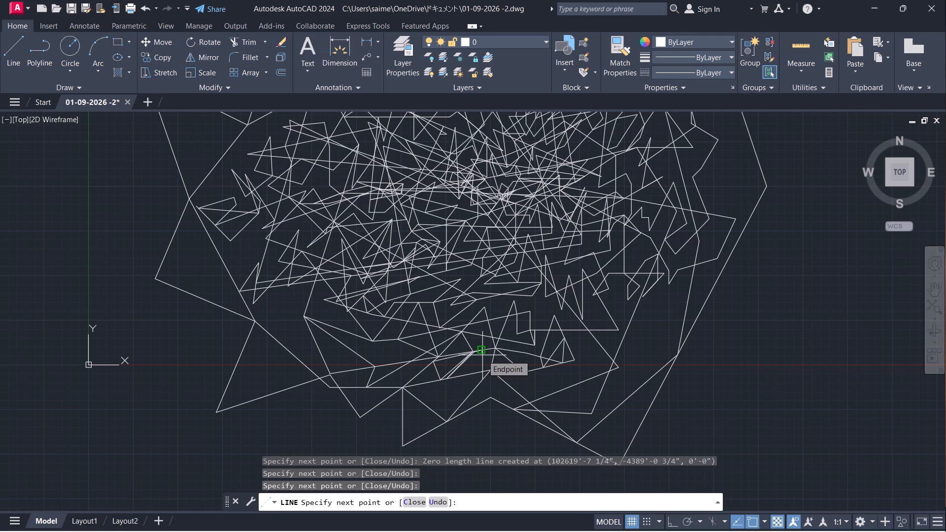
pyautogui.click(482, 355)
# Extend the chain northeast below the tangle, drop it due south, and carry it east to end at the outer outline's southeast corner.
pyautogui.click(590, 318)
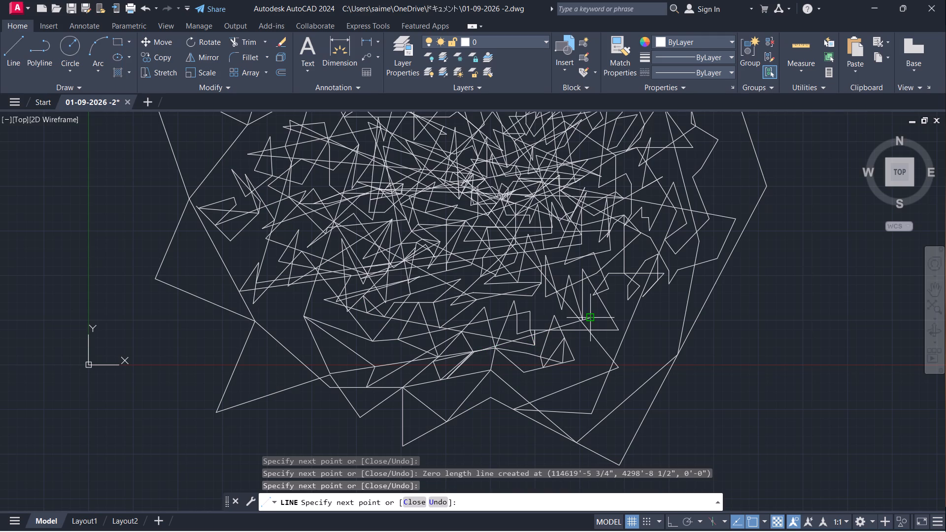
pyautogui.click(614, 332)
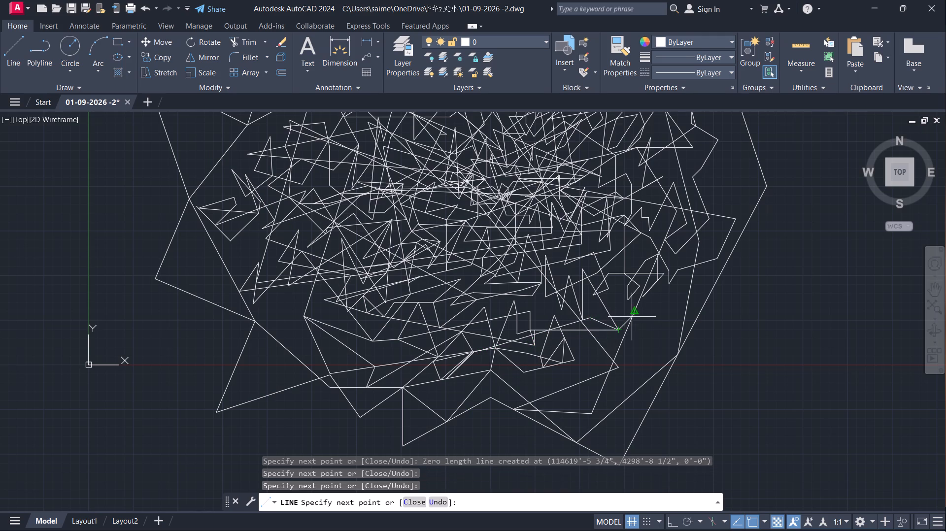
pyautogui.click(632, 317)
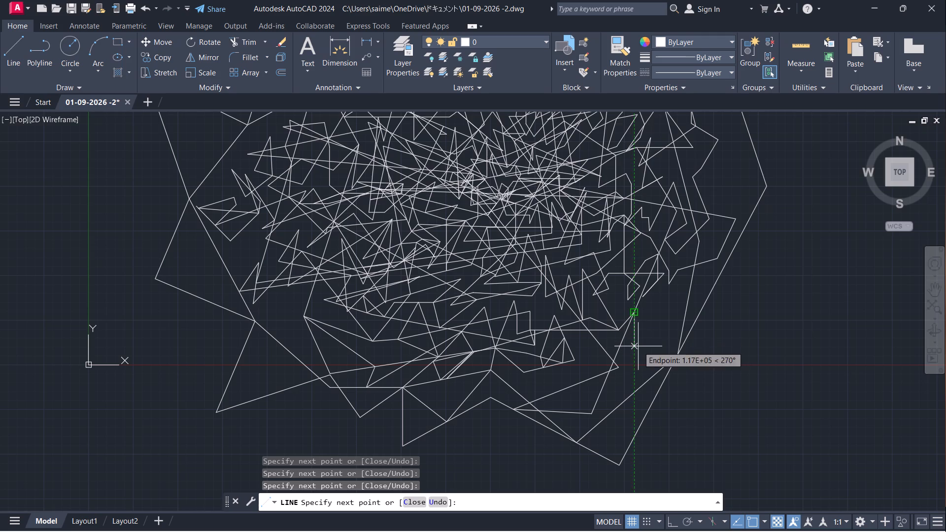
pyautogui.click(638, 347)
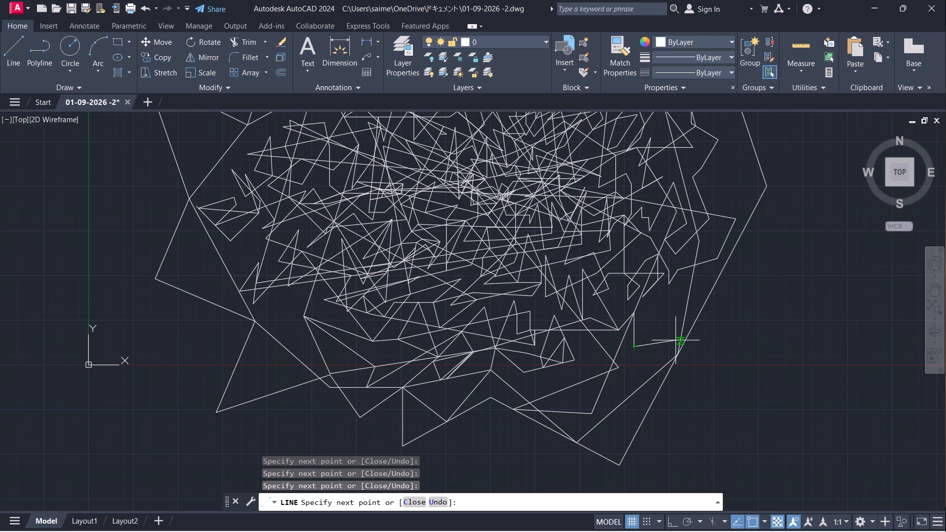
pyautogui.click(675, 340)
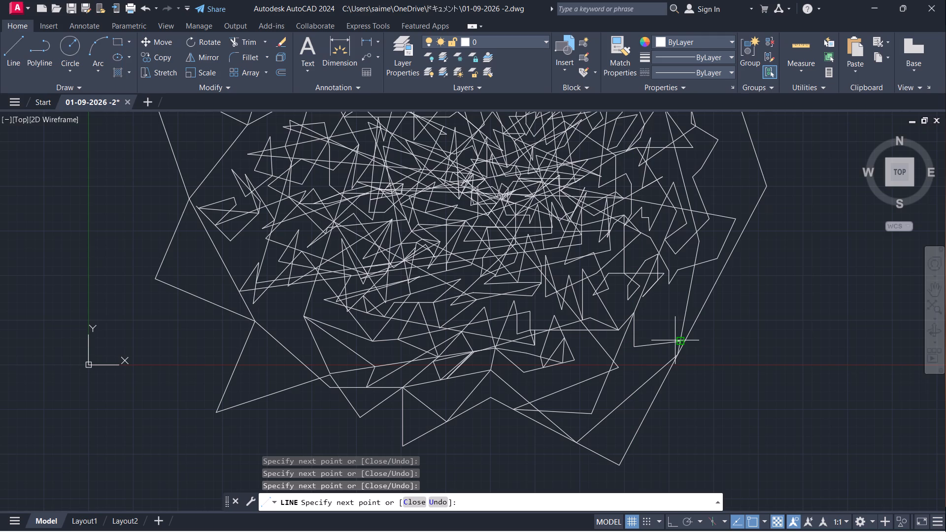
pyautogui.click(675, 340)
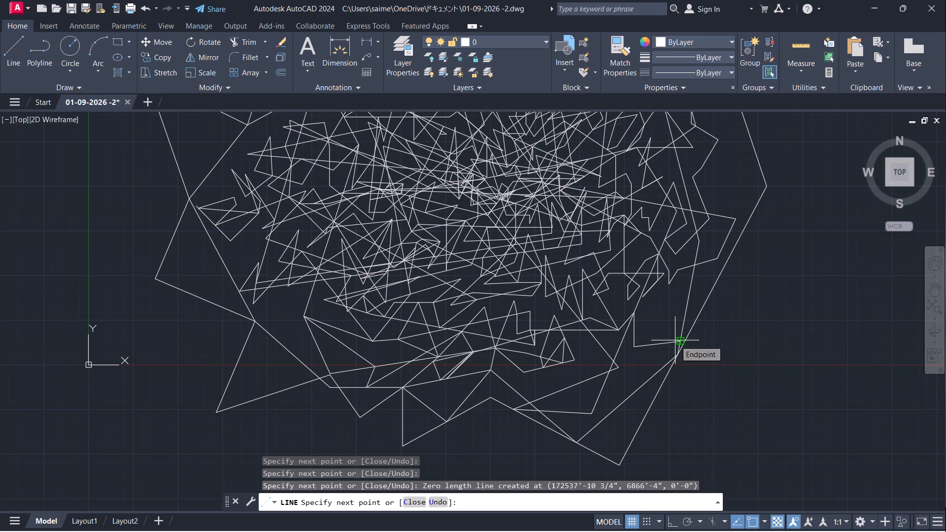
pyautogui.click(675, 340)
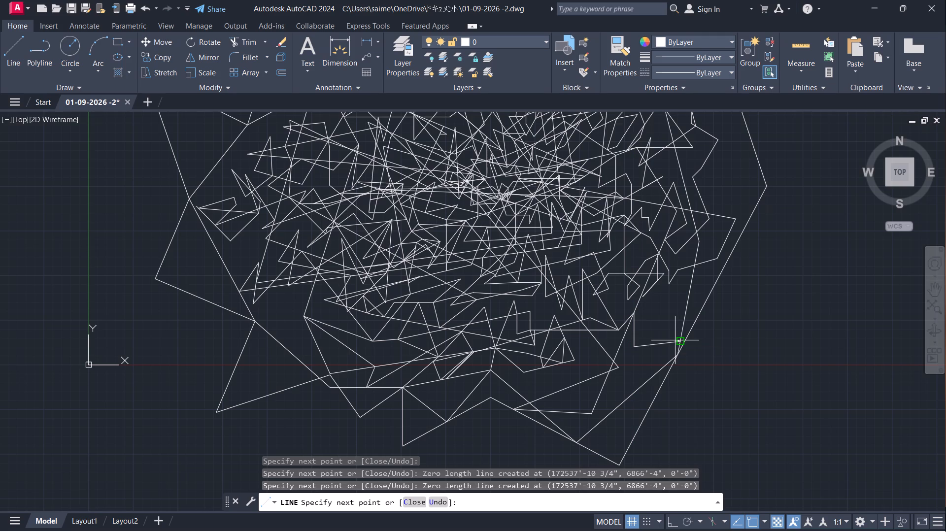
pyautogui.click(664, 346)
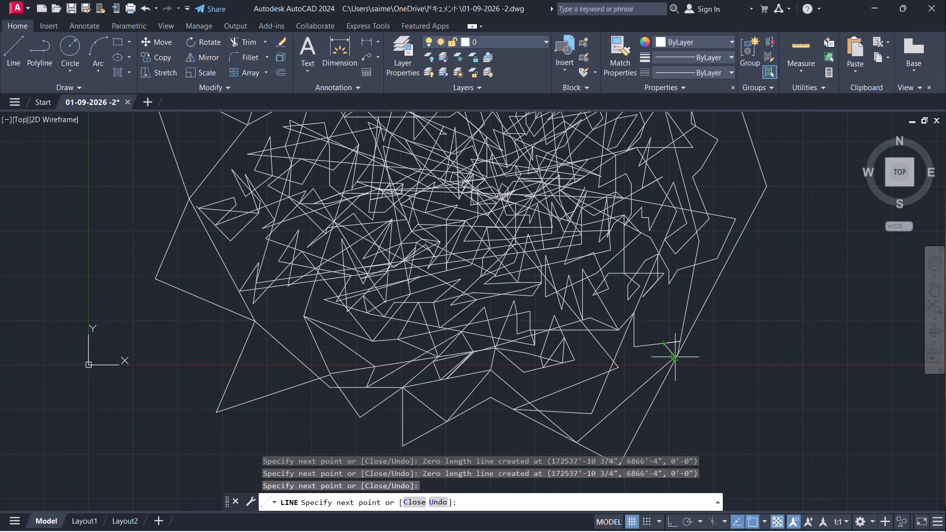
pyautogui.click(677, 352)
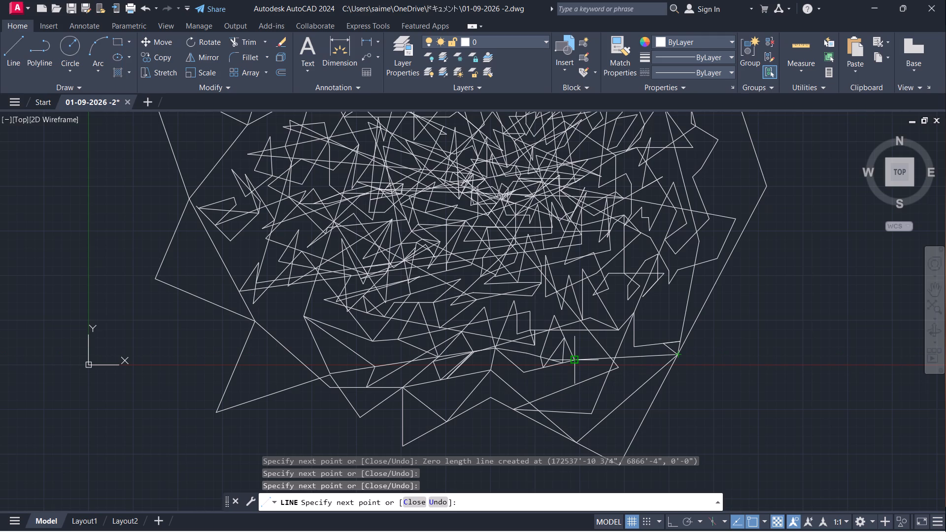
# Bring the chain back northwest into the tangle's lower southeast part and zigzag it west with progressively shorter segments.
pyautogui.click(579, 276)
pyautogui.click(595, 341)
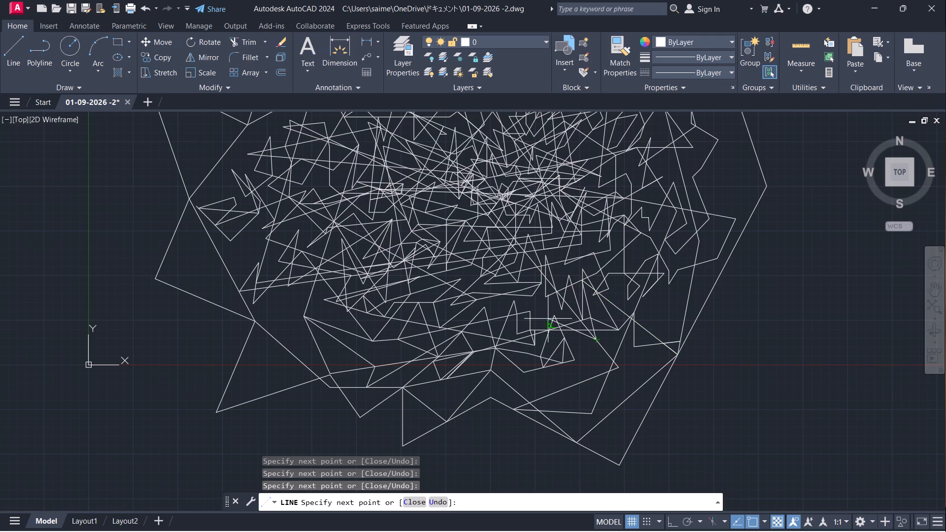
pyautogui.click(541, 316)
pyautogui.click(526, 326)
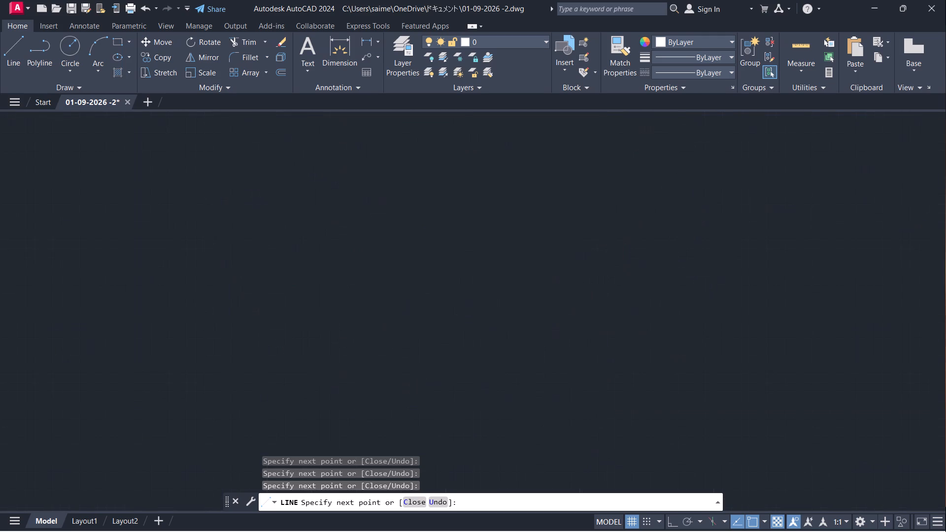
pyautogui.click(526, 326)
pyautogui.click(523, 338)
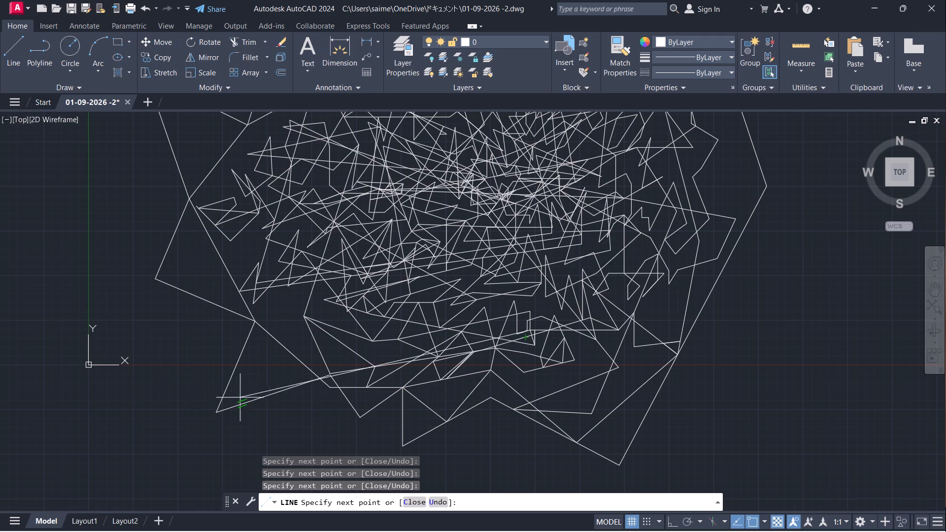
# Run the chain to the outline's southwest tip, northeast onto the outline edge, northwest to the tangle's lowest western spike, and east to the nearby corner.
pyautogui.click(213, 410)
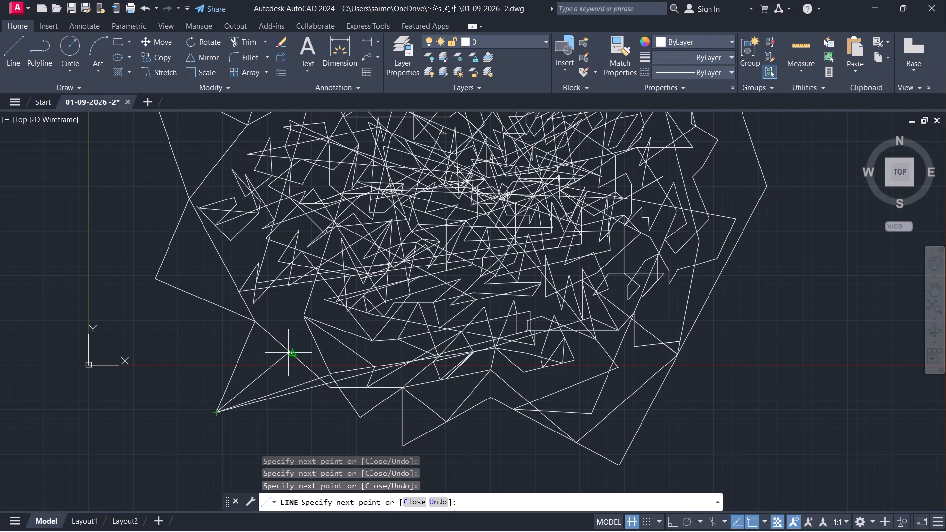
pyautogui.click(288, 353)
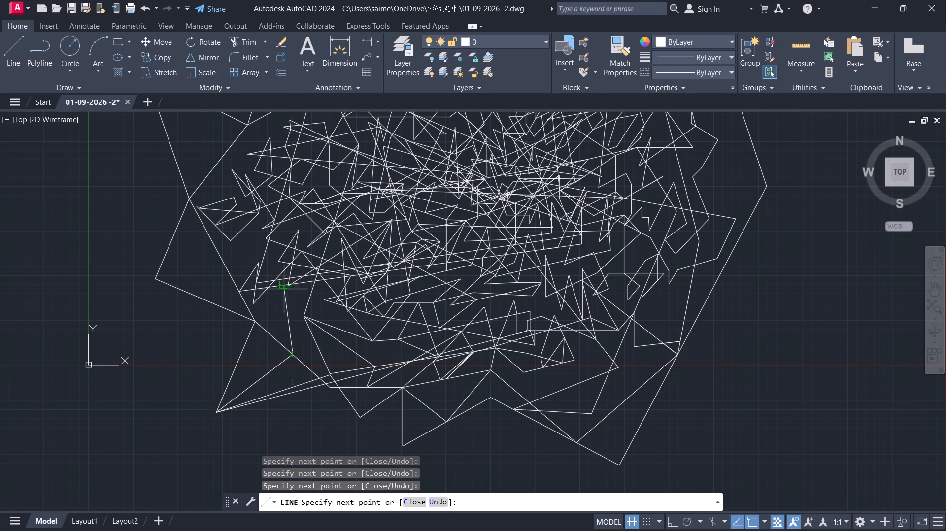
pyautogui.click(254, 302)
pyautogui.click(302, 312)
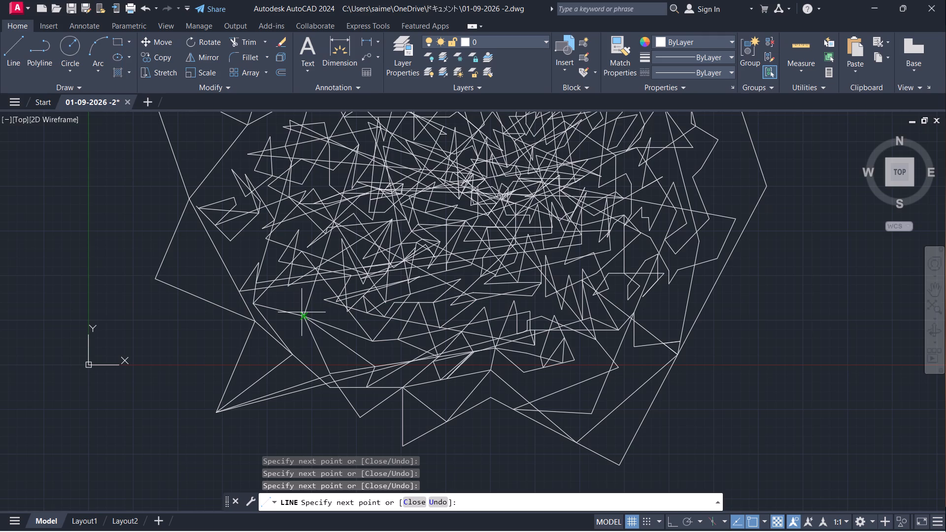
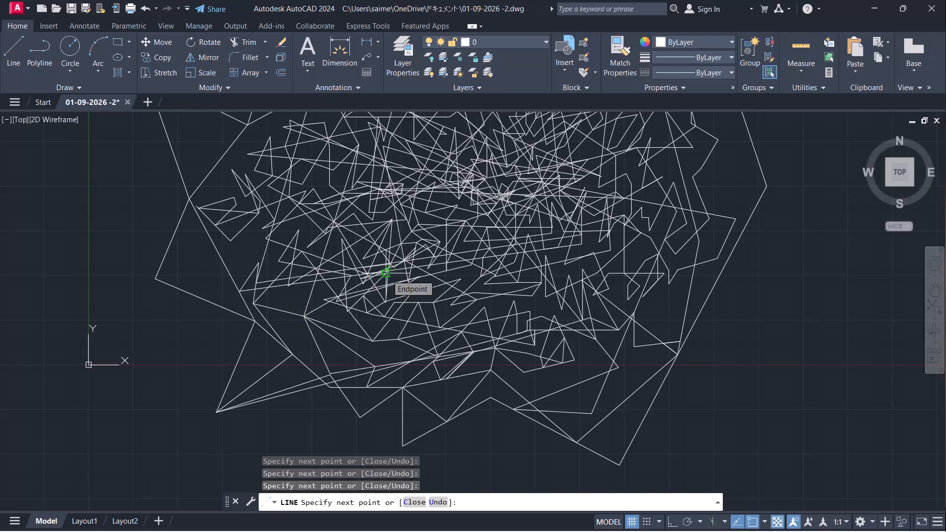
# Zigzag the chain with short segments below the tangle's southwest part, and carry it west in longer segments to the outline's lower western edge.
pyautogui.click(369, 360)
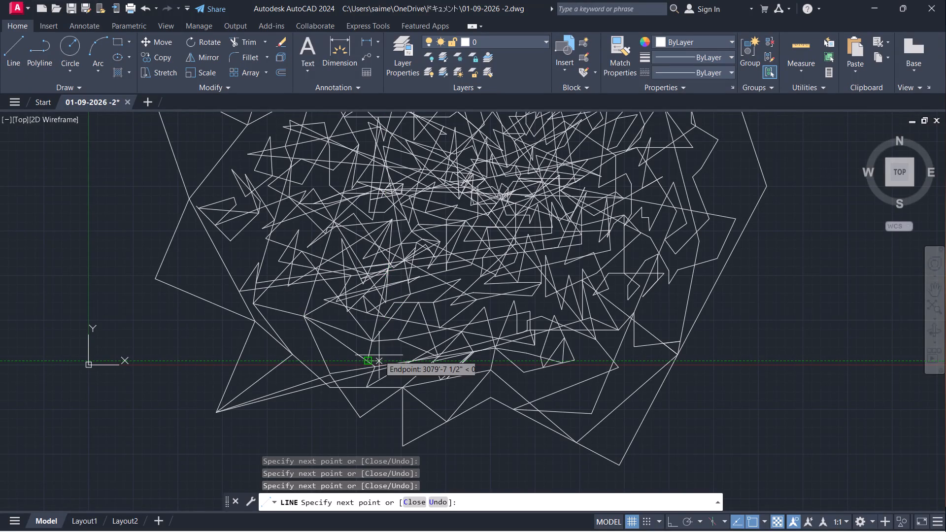
pyautogui.click(379, 355)
pyautogui.click(391, 341)
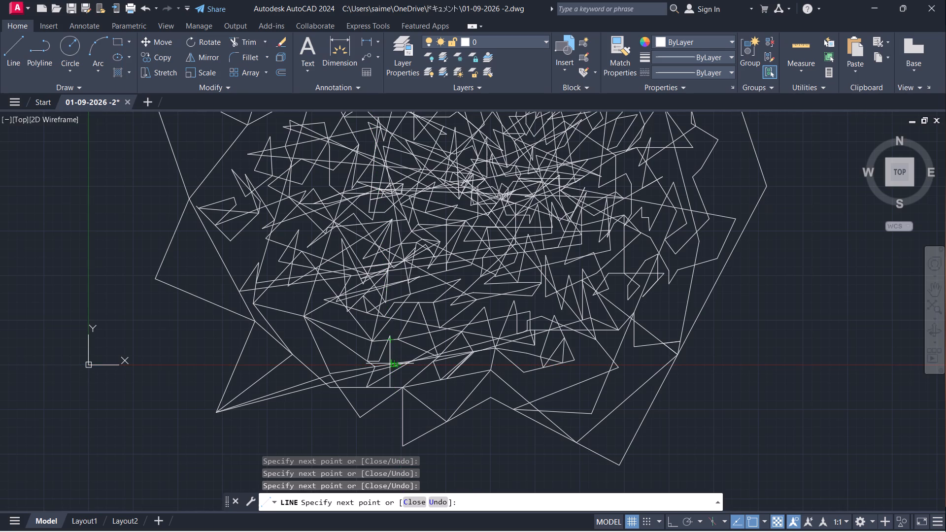
pyautogui.click(398, 363)
pyautogui.click(270, 330)
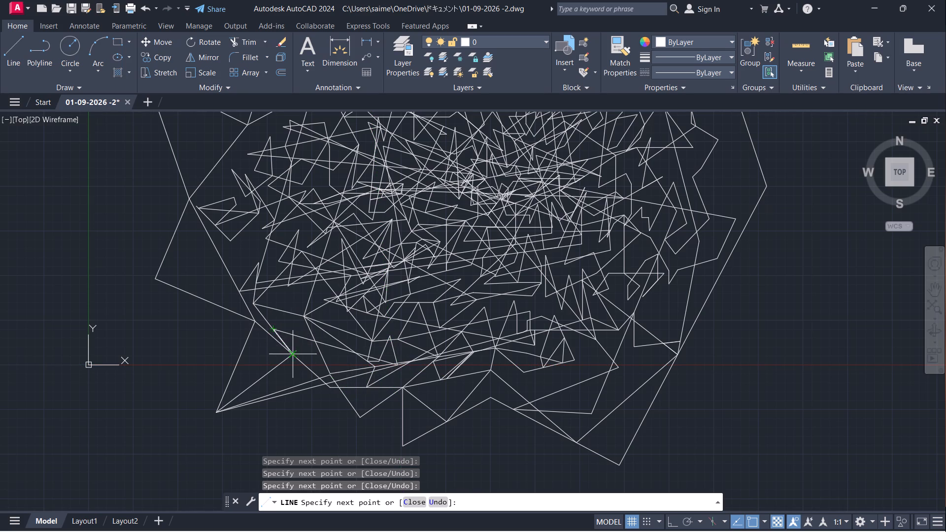
pyautogui.click(270, 392)
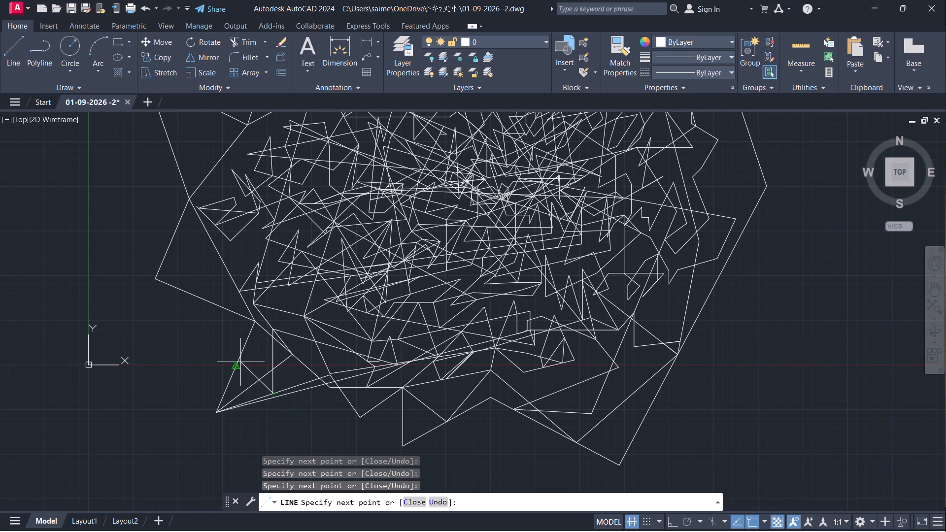
pyautogui.click(237, 364)
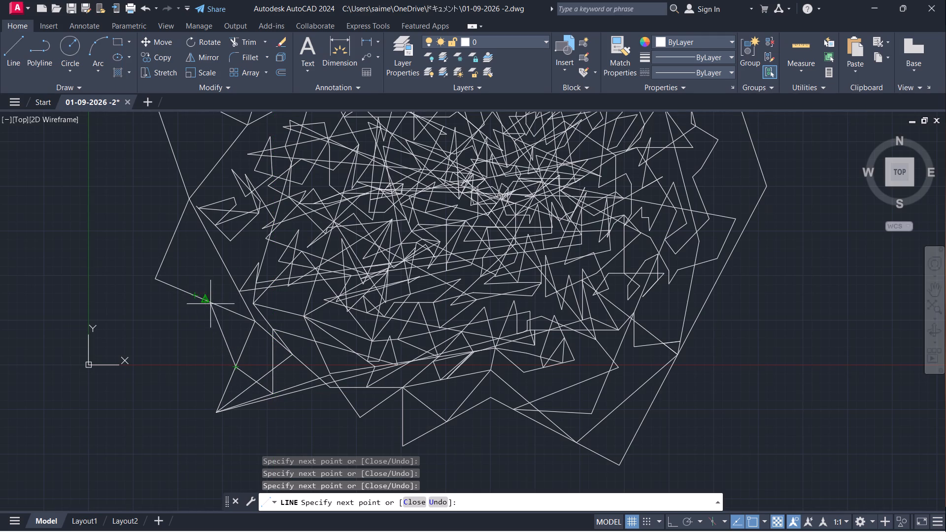
pyautogui.click(206, 301)
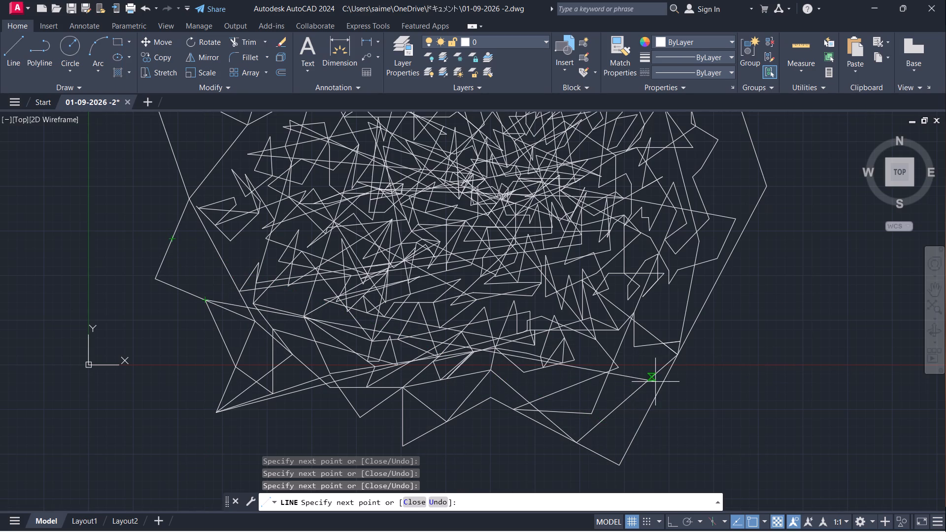
# Run the chain across to the outline's southeast edge, back west to the lower centre corner, and zigzag east along the bottom to the southeast edge.
pyautogui.click(646, 411)
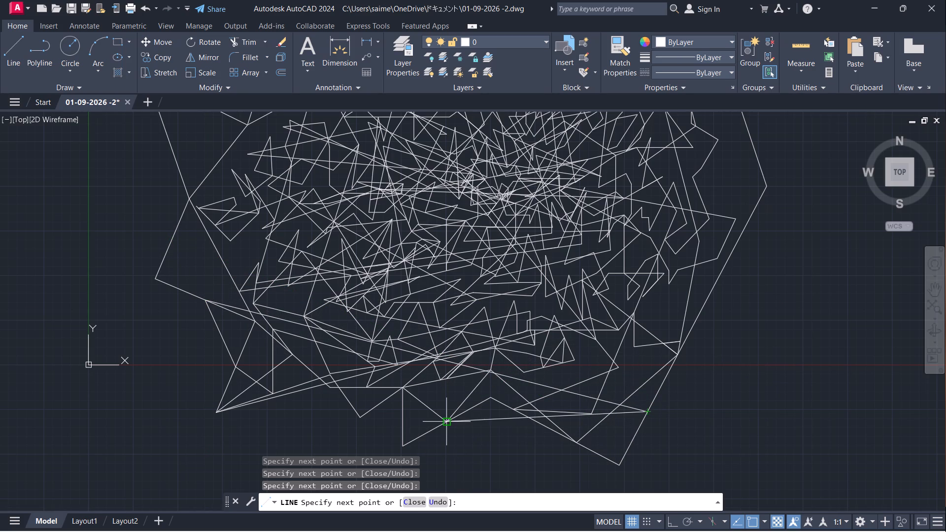
pyautogui.click(443, 421)
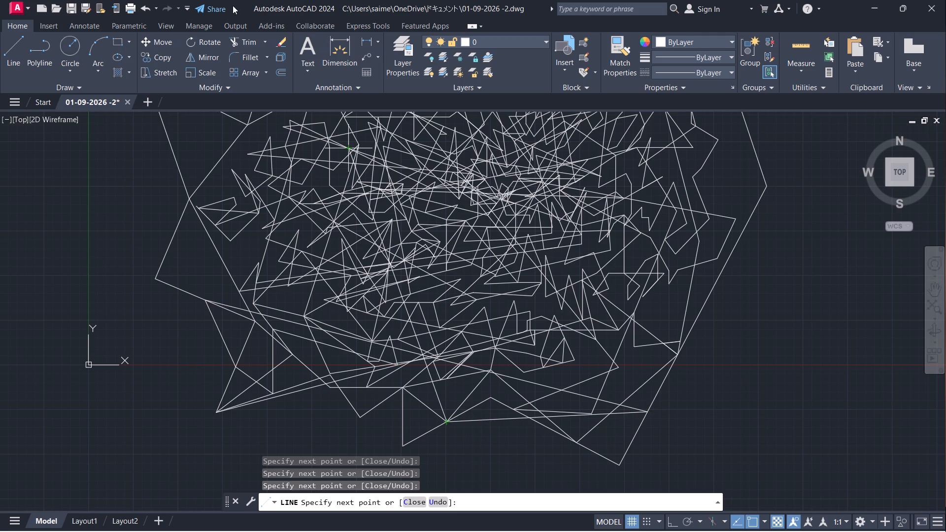
pyautogui.click(504, 438)
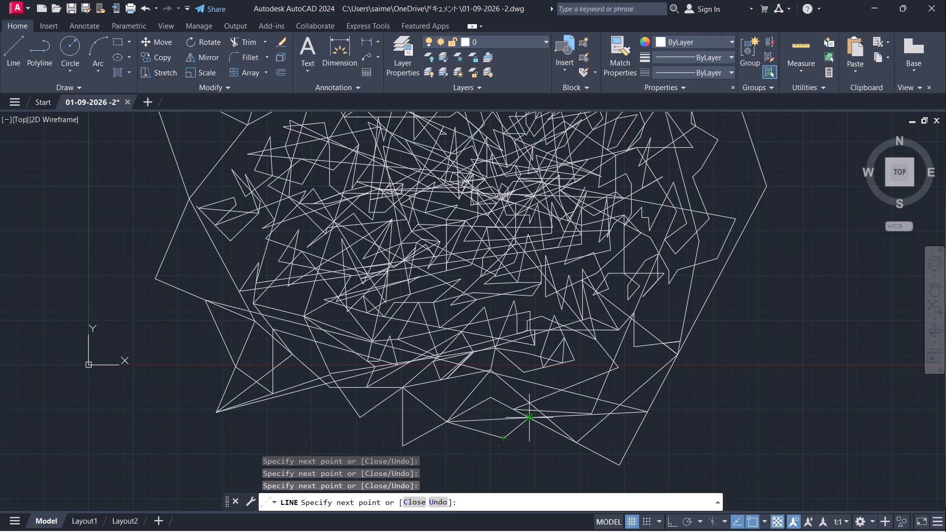
pyautogui.click(528, 414)
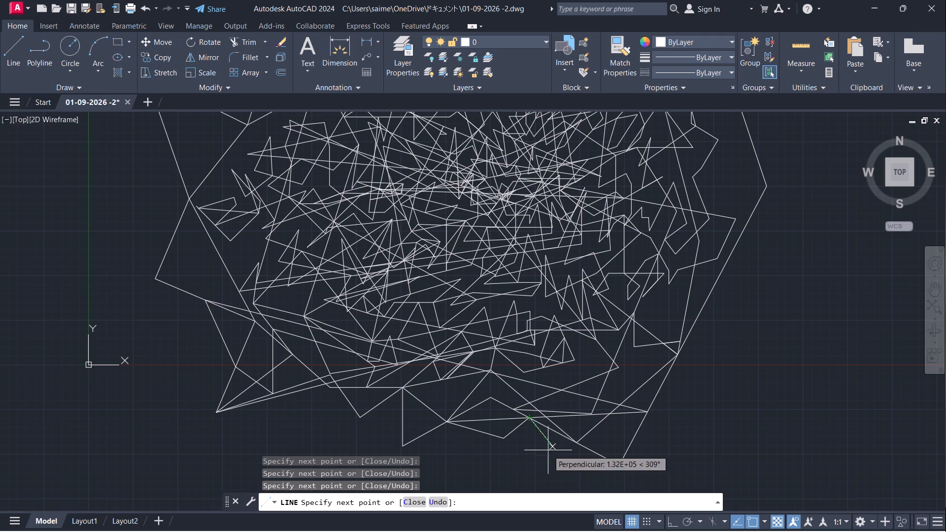
pyautogui.click(548, 462)
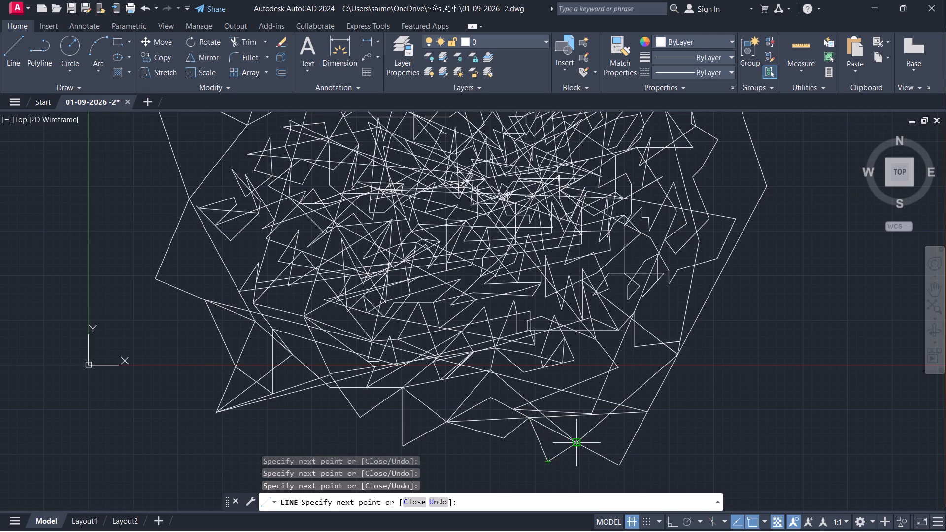
pyautogui.click(578, 443)
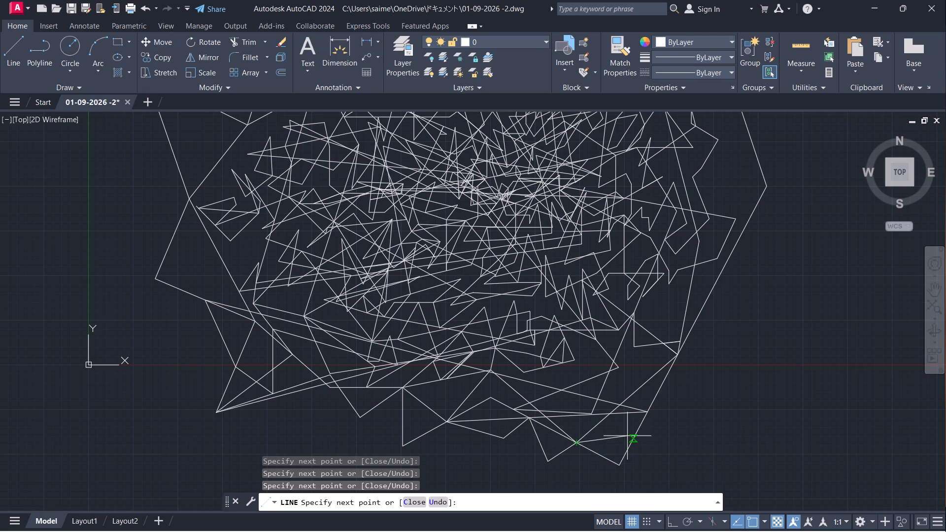
pyautogui.click(631, 442)
# Extend the chain north to the inner southeast corner, northeast to the corner just inside the eastern outline, and back southwest onto the outline edge.
pyautogui.click(636, 344)
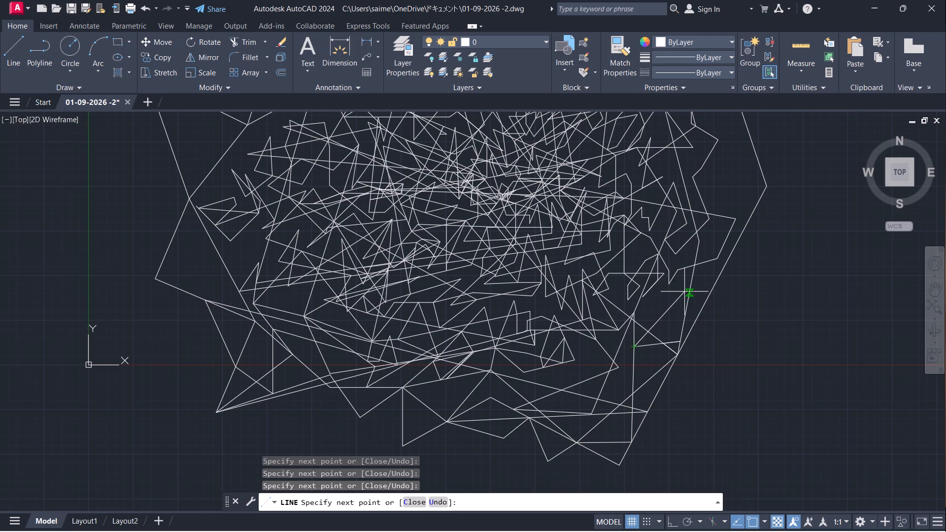
pyautogui.click(686, 300)
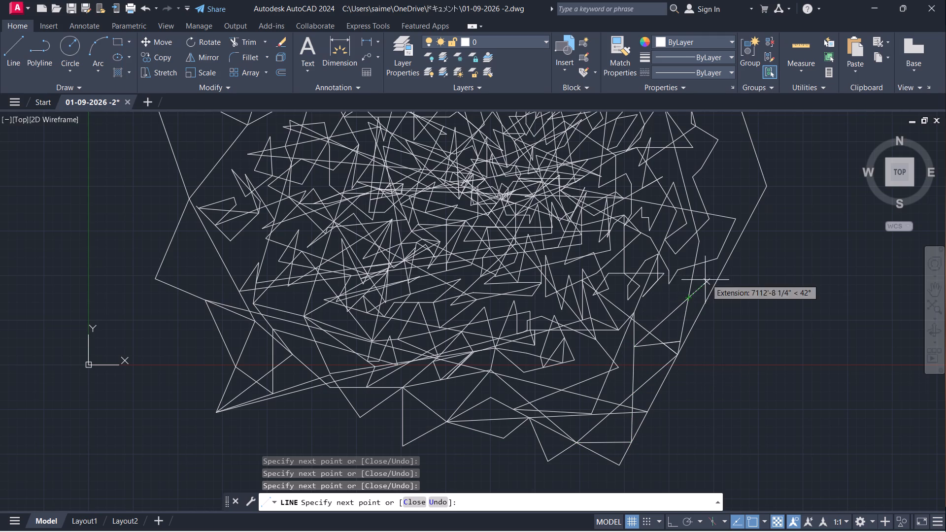
pyautogui.click(716, 259)
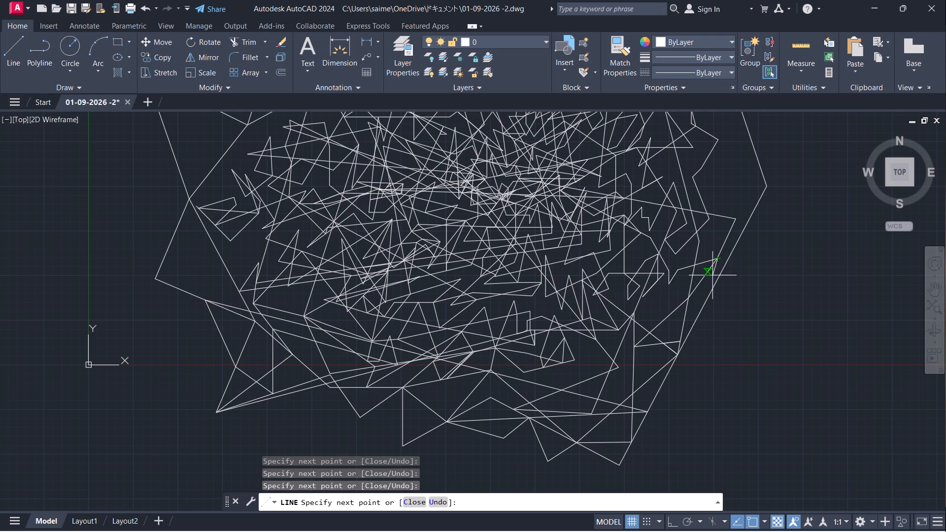
pyautogui.click(700, 315)
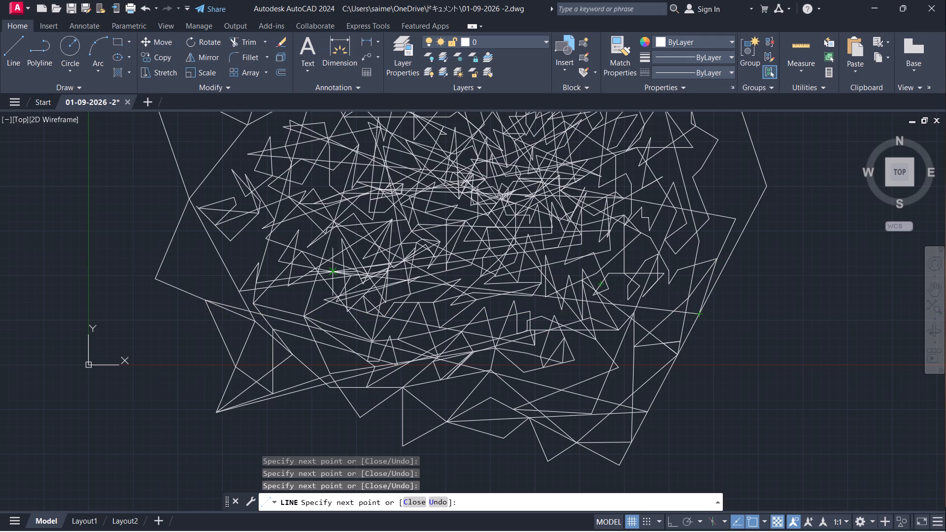
# Carry the chain west across the tangle to the outline's western tip and draw pointed spikes projecting outside the western edge, ending back on it.
pyautogui.click(159, 276)
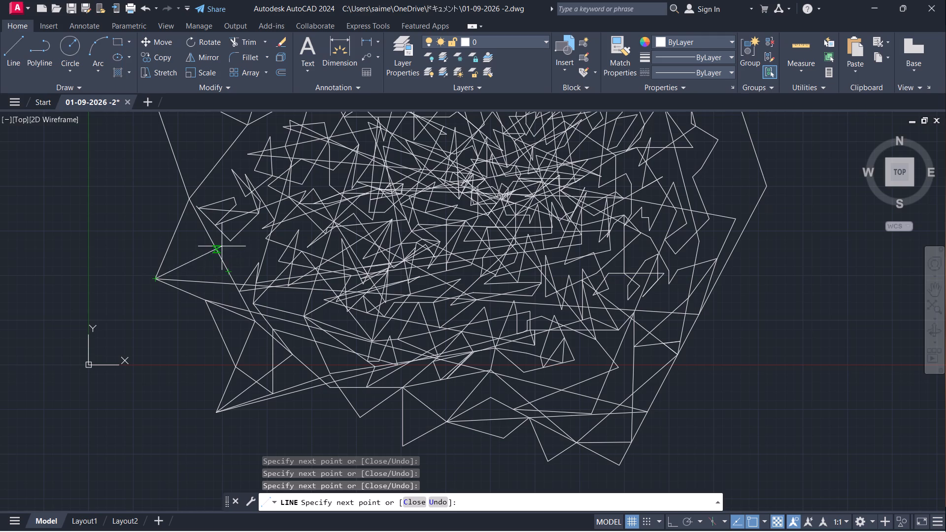
pyautogui.click(224, 257)
pyautogui.click(103, 214)
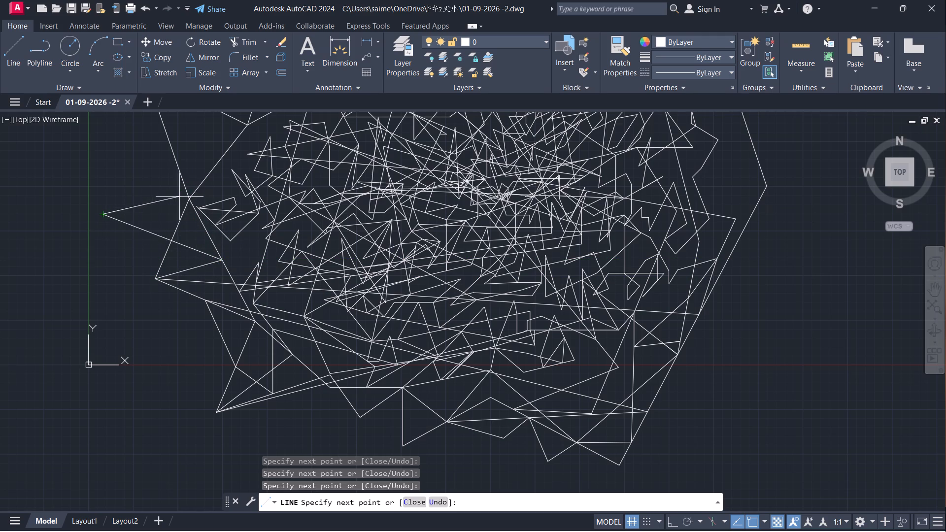
pyautogui.click(187, 196)
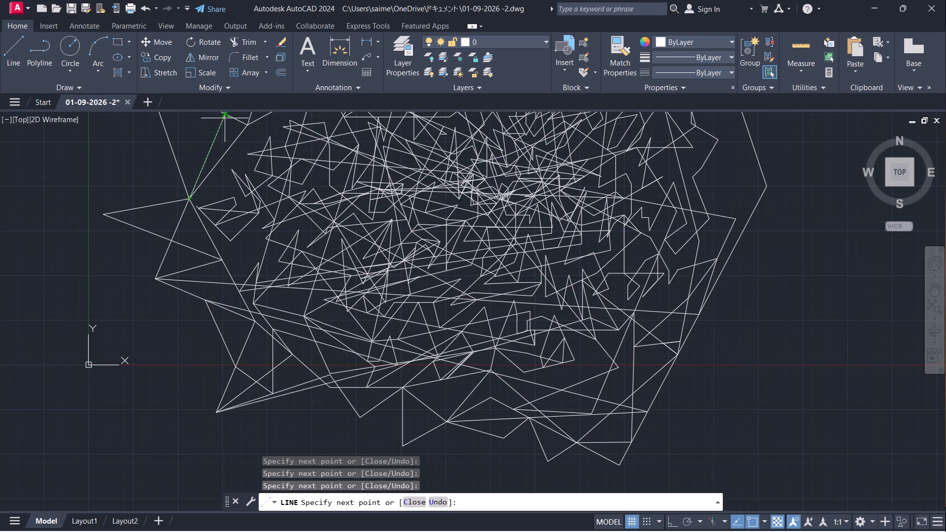
pyautogui.click(225, 118)
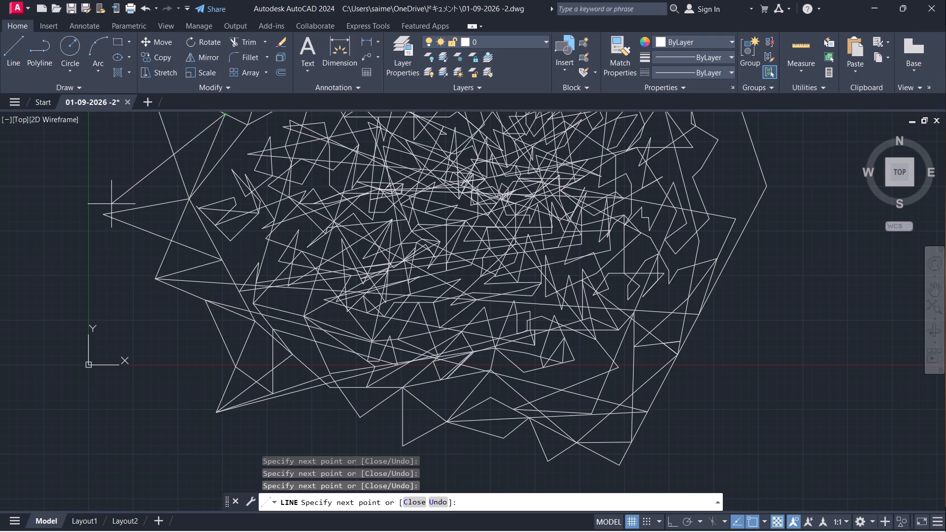
pyautogui.click(104, 210)
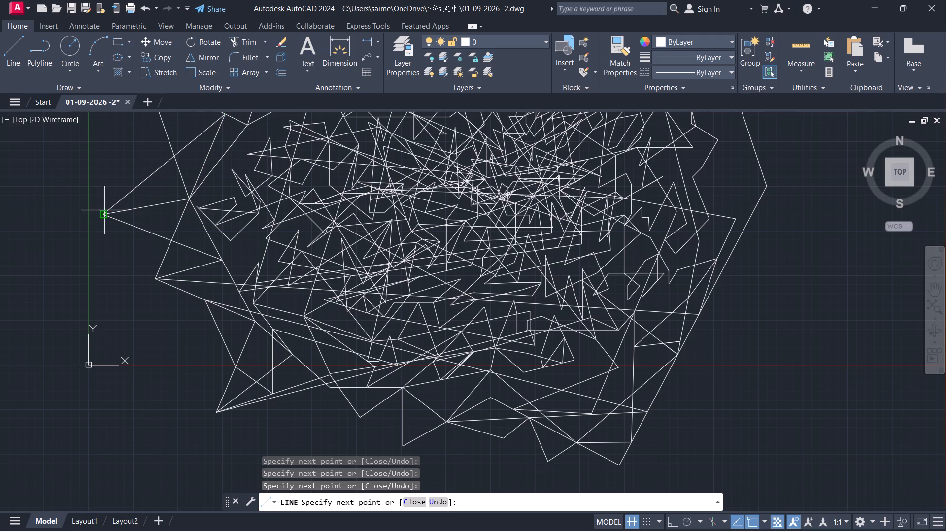
pyautogui.click(181, 172)
pyautogui.click(115, 256)
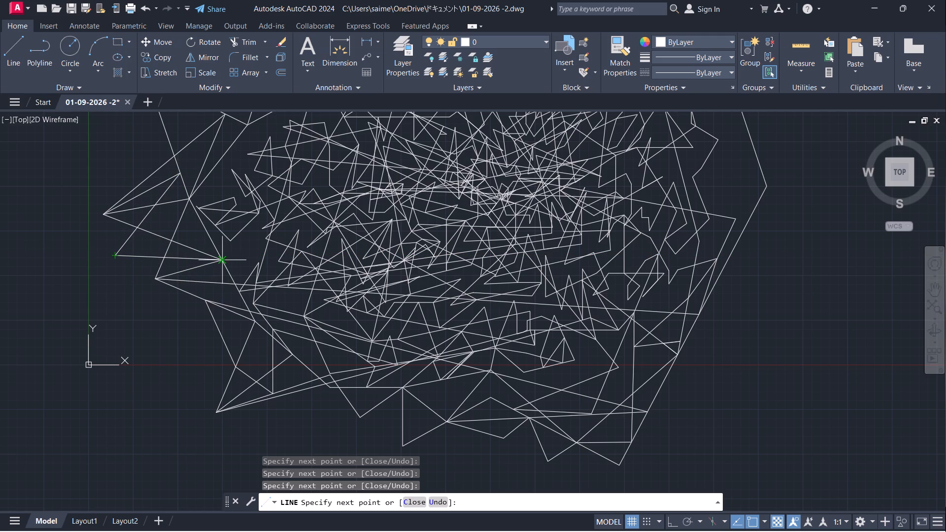
pyautogui.click(217, 260)
# Continue the chain with a small loop of short segments in the gap between the western outline and the tangle.
pyautogui.click(249, 242)
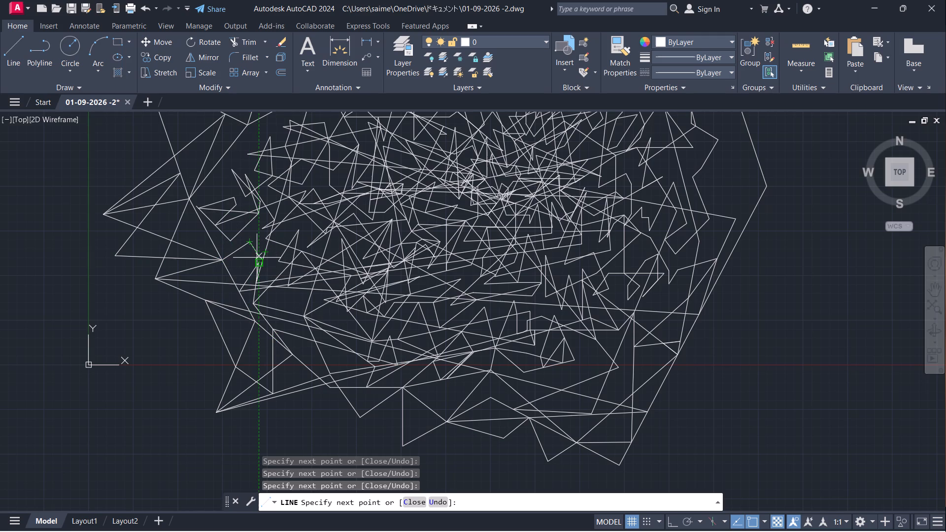
pyautogui.click(257, 258)
pyautogui.click(228, 270)
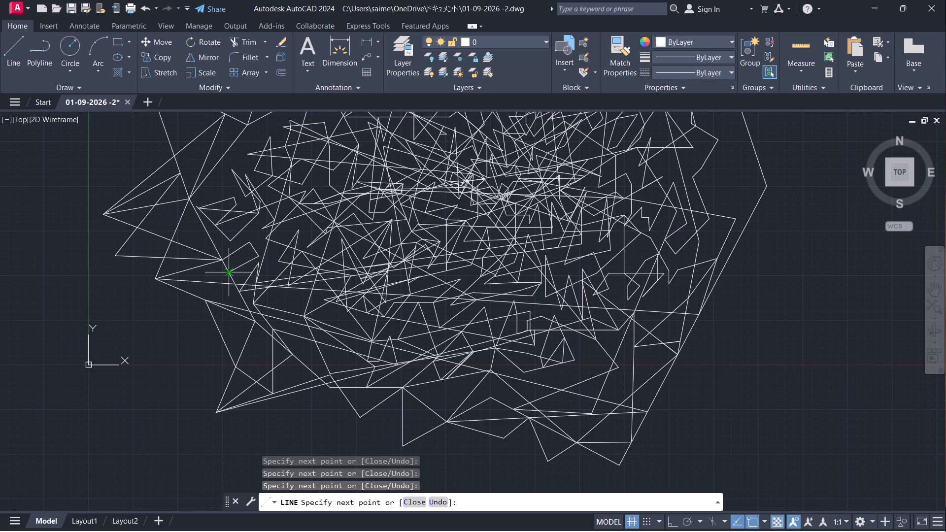
pyautogui.click(232, 241)
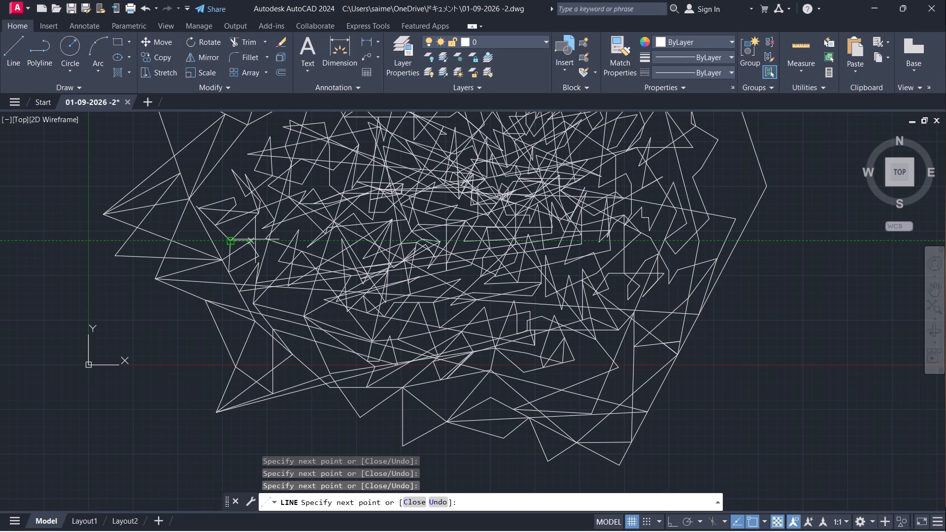
pyautogui.click(251, 242)
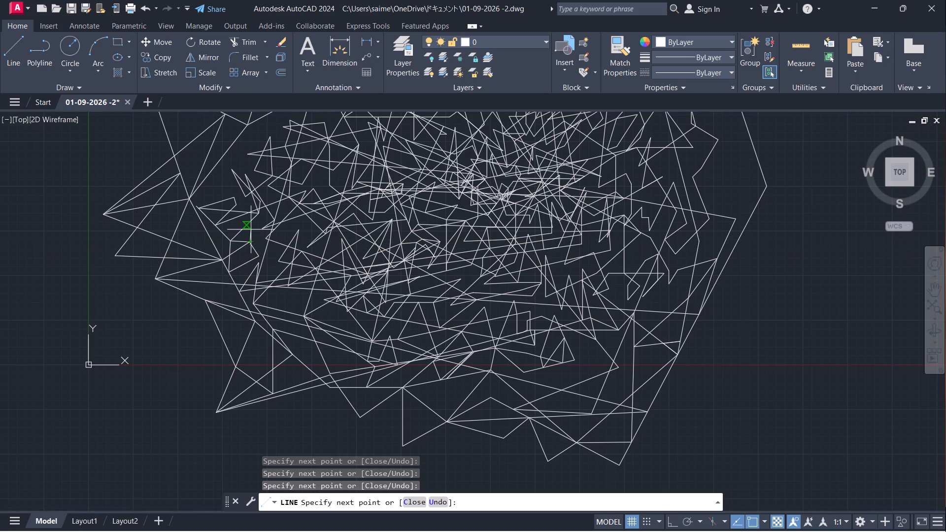
# Continue the chain with short segments around the gap by the western outline, linking the small loop's nearby corners and ending at its northern corner.
pyautogui.scroll(3, 268, 229)
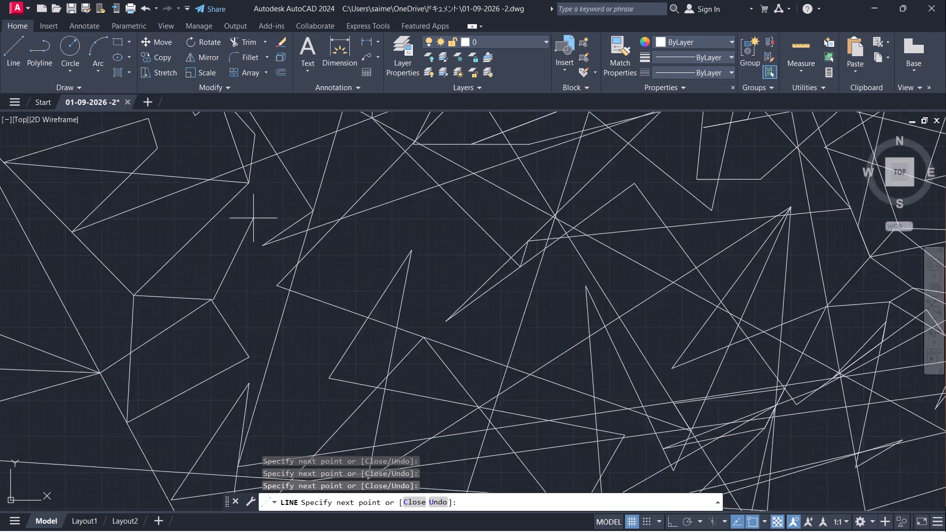
pyautogui.scroll(1, 253, 218)
pyautogui.click(270, 260)
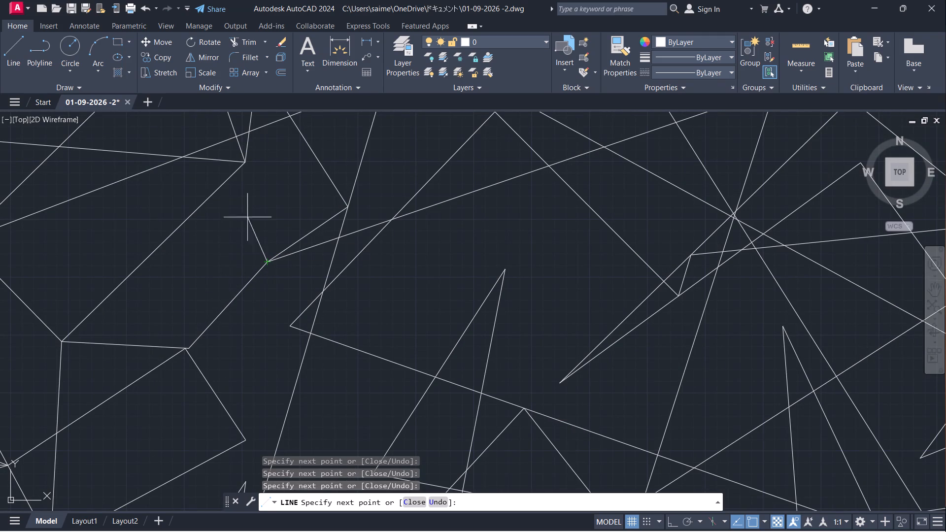
pyautogui.click(156, 250)
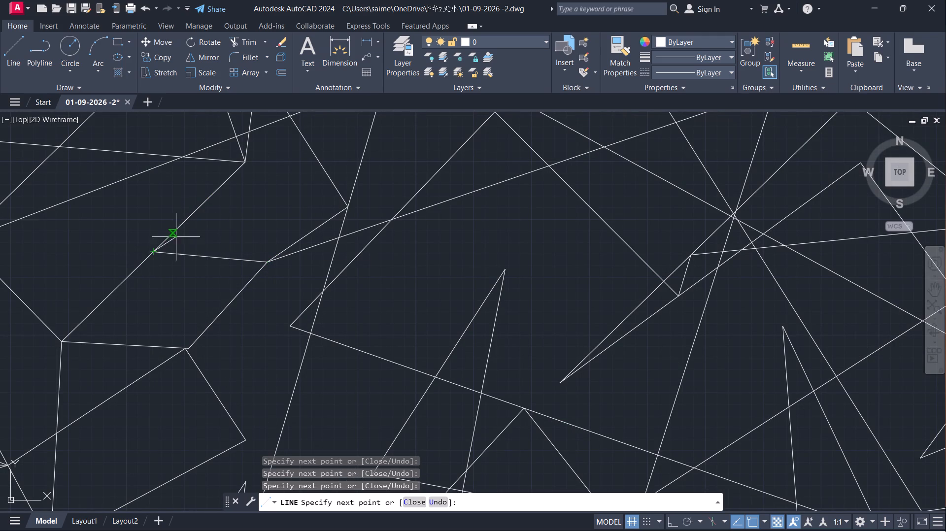
pyautogui.click(345, 205)
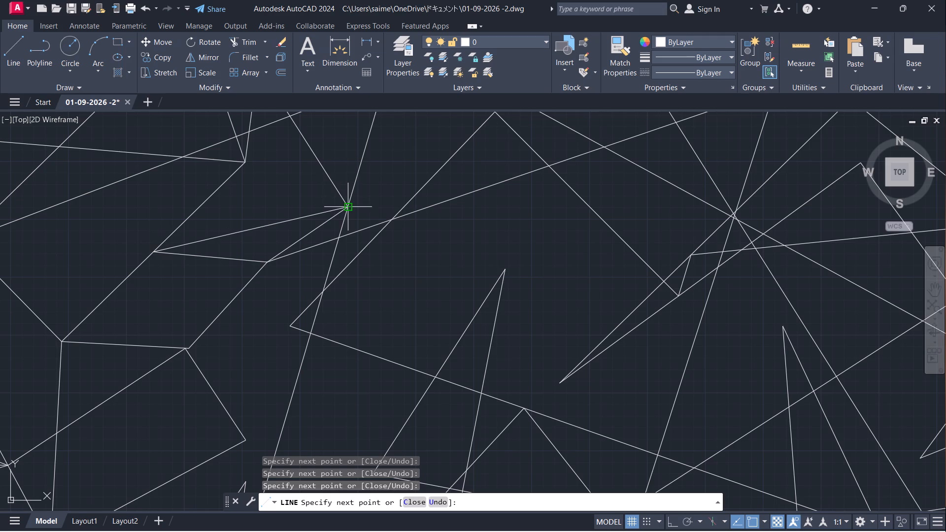
pyautogui.click(243, 159)
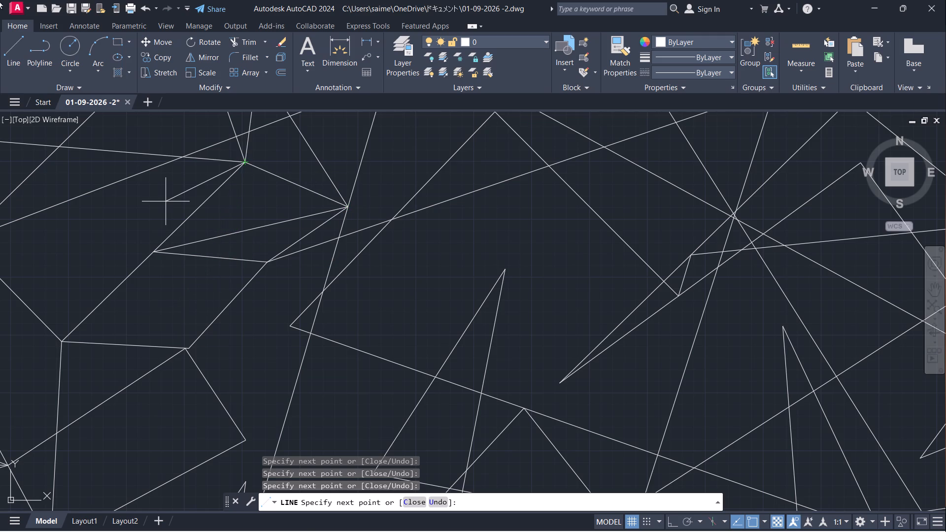
# Crisscross the chain between the edges of the small western loop, ending on the line just northeast of it.
pyautogui.click(124, 344)
pyautogui.click(88, 193)
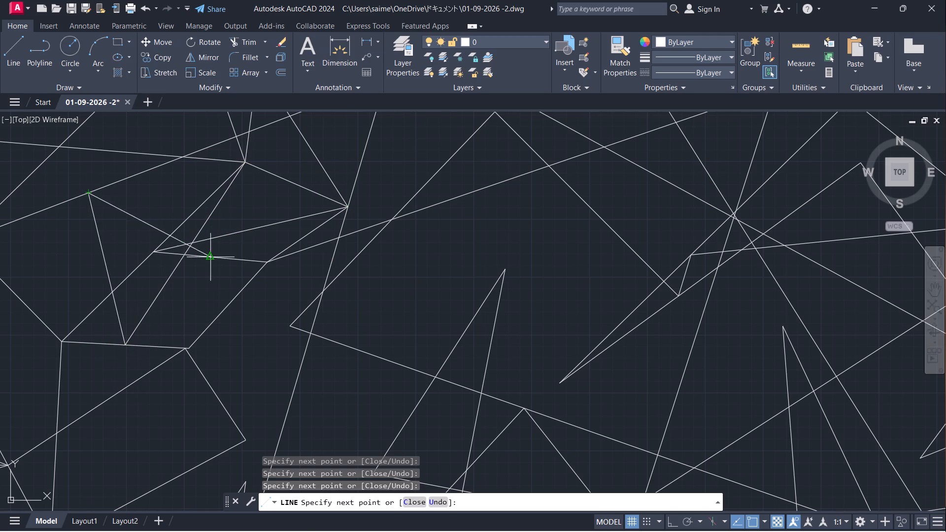
pyautogui.click(215, 321)
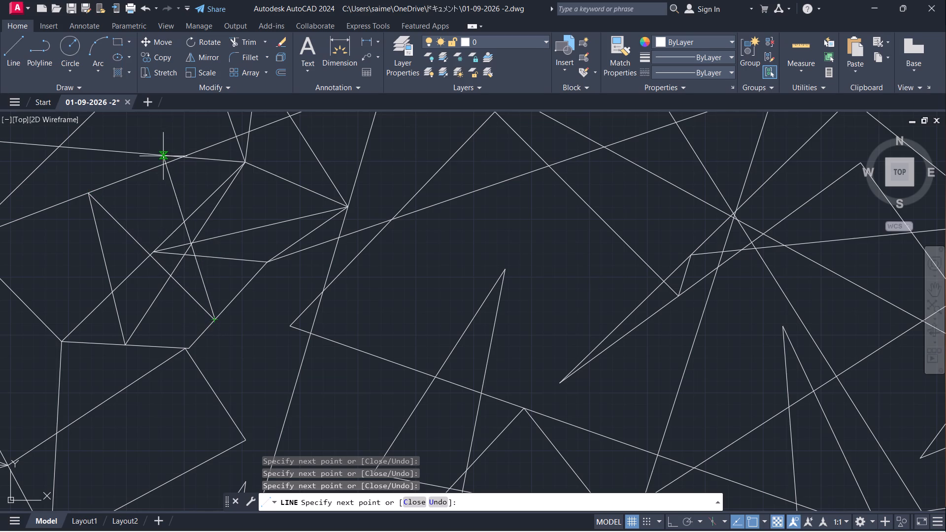
pyautogui.click(183, 157)
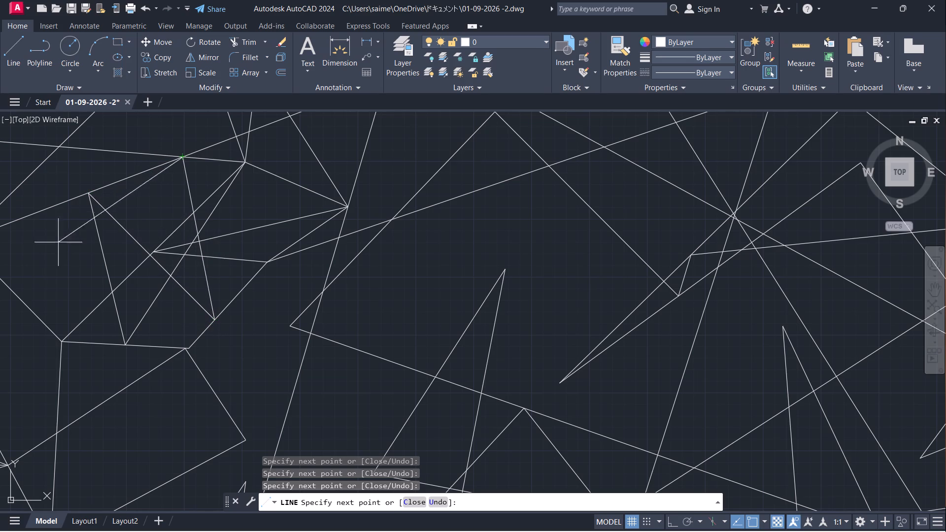
pyautogui.click(15, 291)
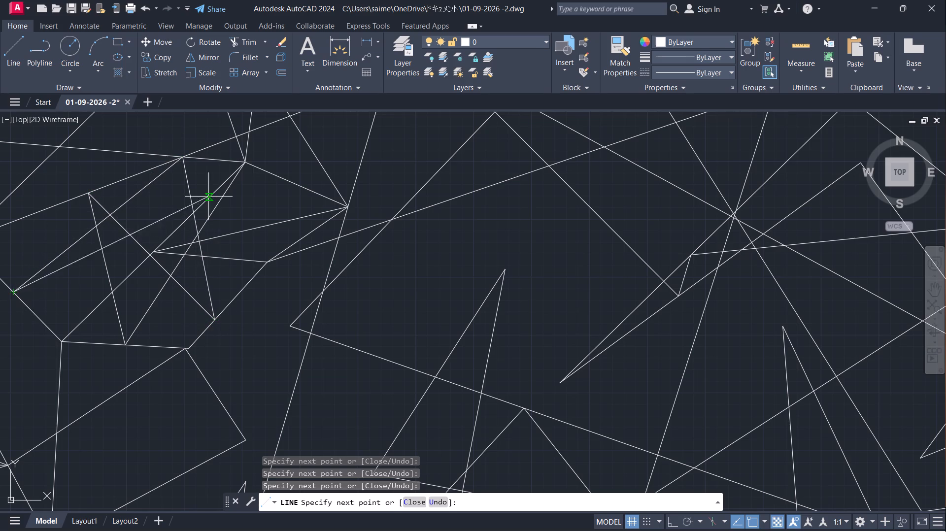
pyautogui.click(318, 162)
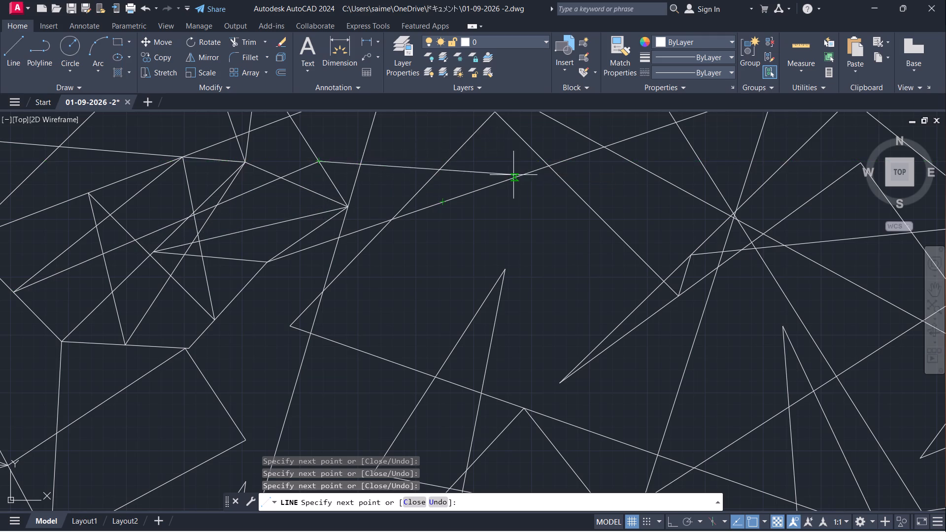
# Run the chain east into the tangle, back southwest onto the small polygon's edge, southeast a short way, and east to the tangle's lower middle.
pyautogui.scroll(-2, 513, 175)
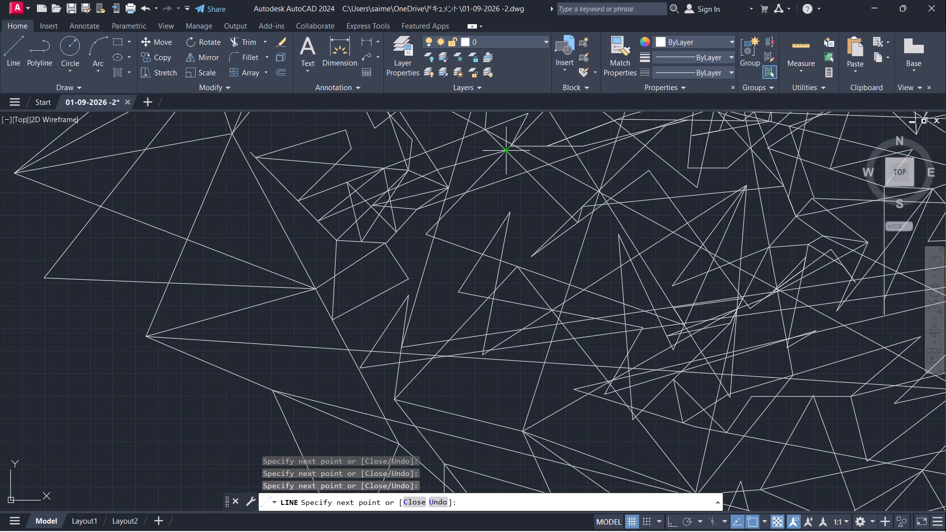
pyautogui.click(504, 150)
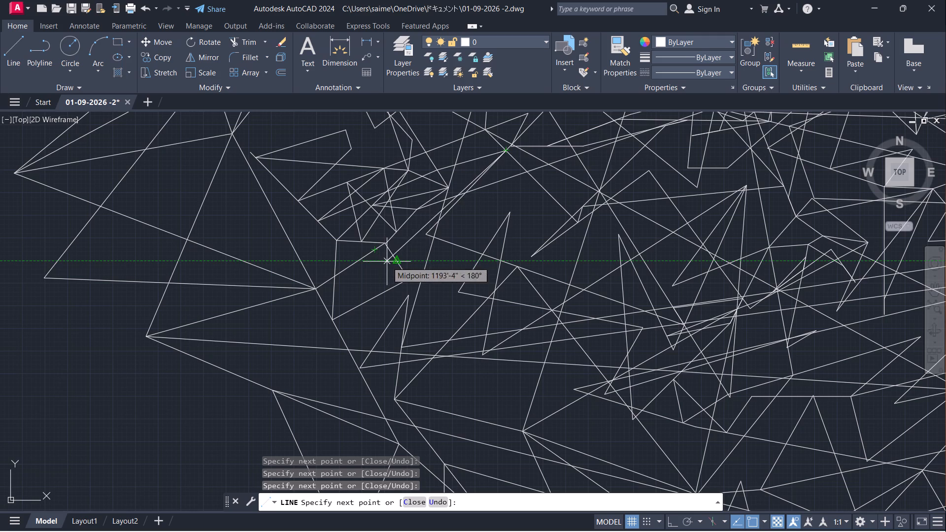
pyautogui.scroll(2, 401, 265)
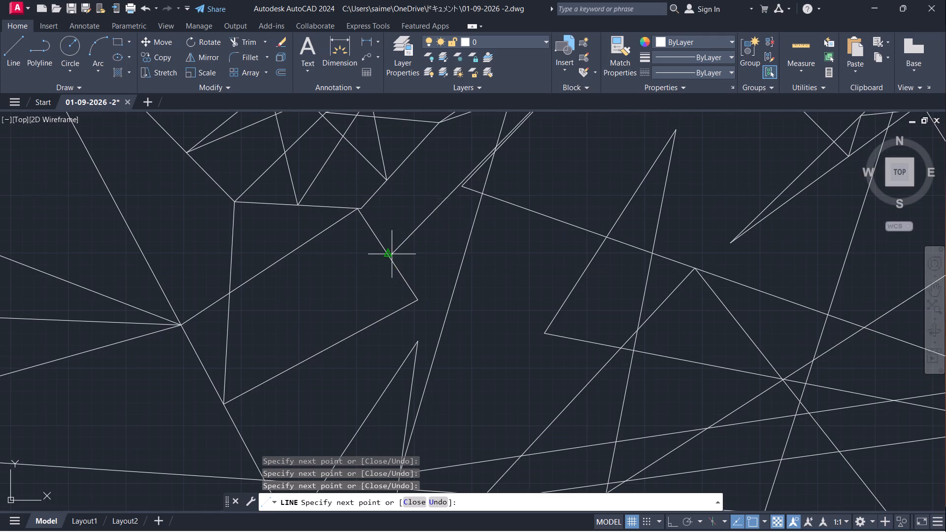
pyautogui.click(388, 251)
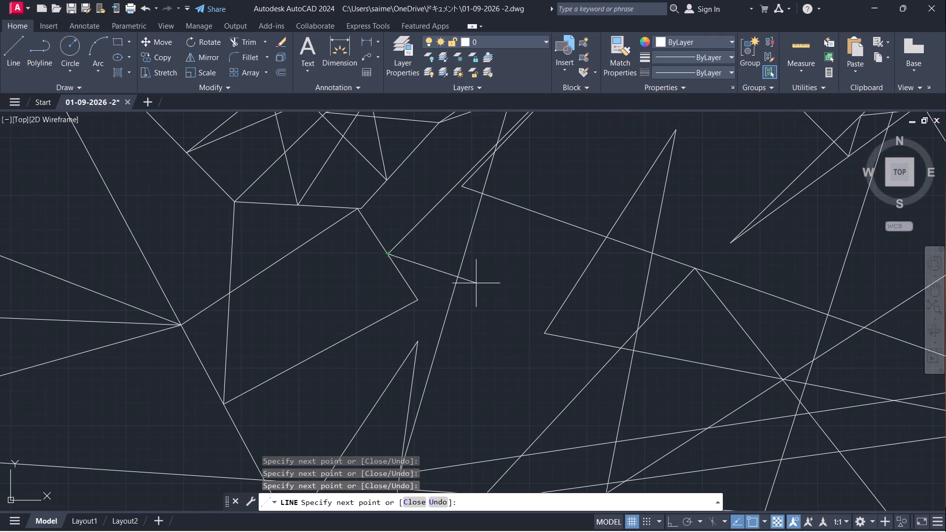
pyautogui.scroll(-3, 475, 283)
pyautogui.click(500, 314)
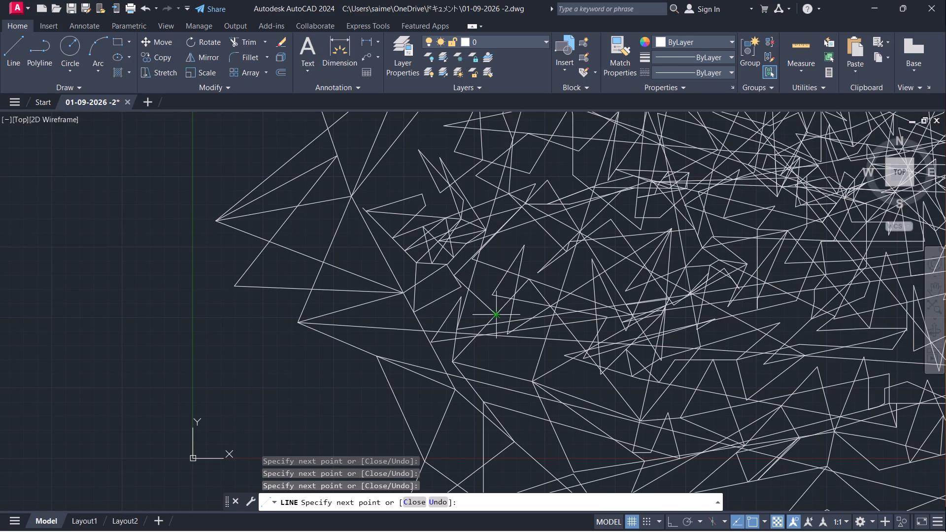
pyautogui.moveTo(341, 338); pyautogui.dragTo(142, 303, button='middle')
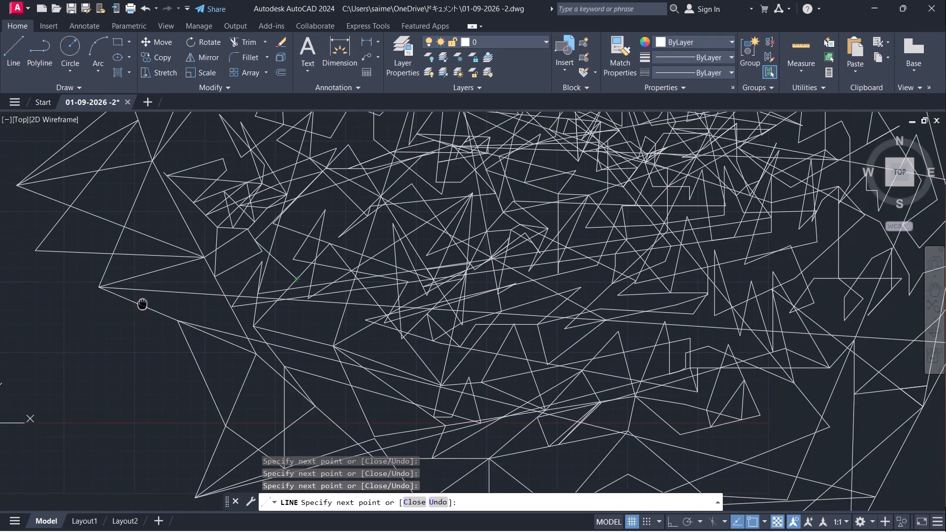
pyautogui.moveTo(142, 303); pyautogui.dragTo(145, 303, button='middle')
pyautogui.scroll(-4, 347, 284)
pyautogui.scroll(2, 469, 265)
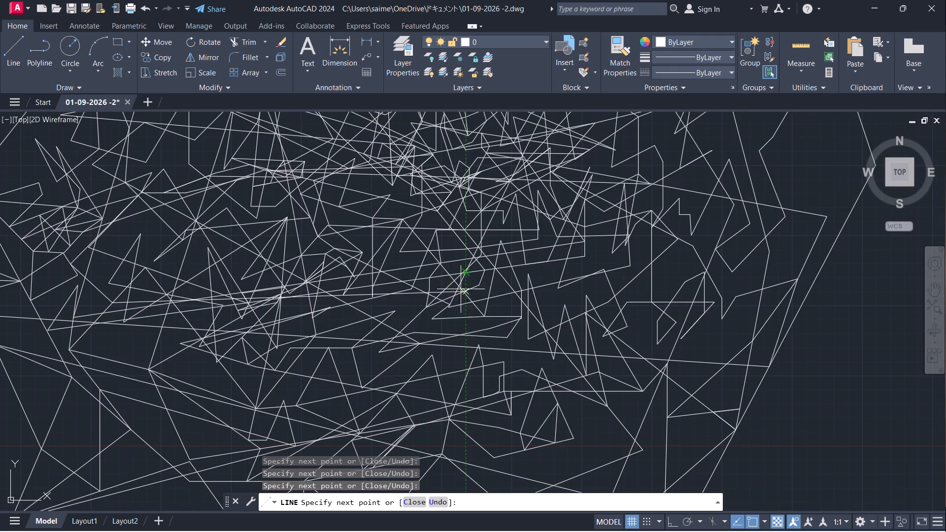
pyautogui.click(412, 308)
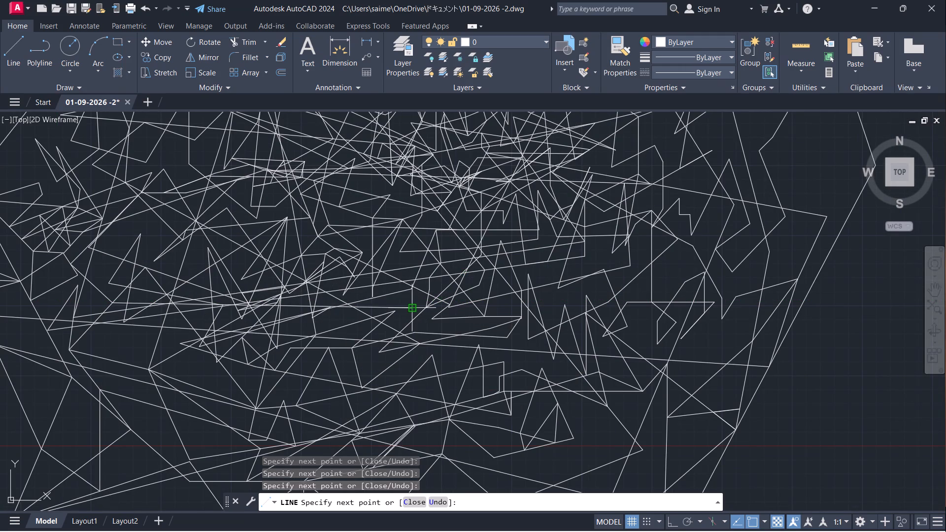
# Take the chain south to the bottom centre corner, west along the bottom edge, and around a small southwest spike back to the inner corner.
pyautogui.scroll(-2, 412, 308)
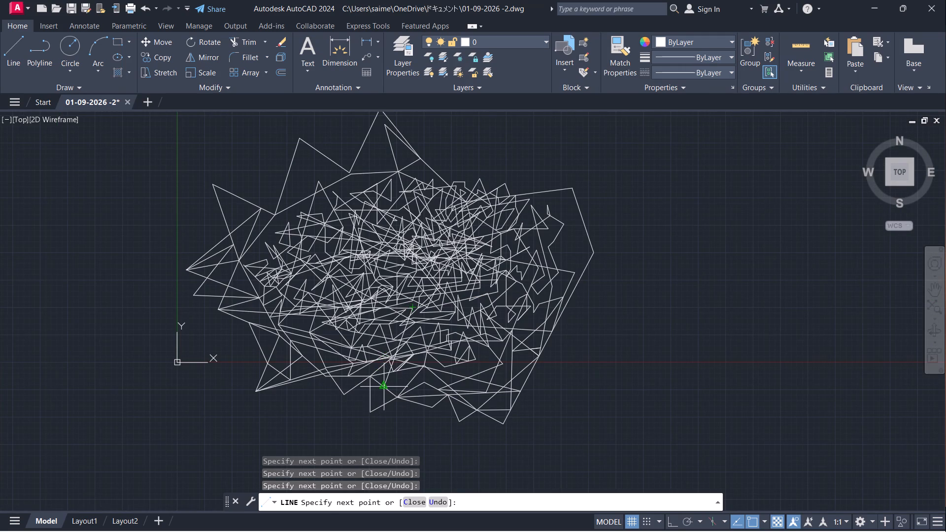
pyautogui.scroll(1, 384, 389)
pyautogui.click(407, 406)
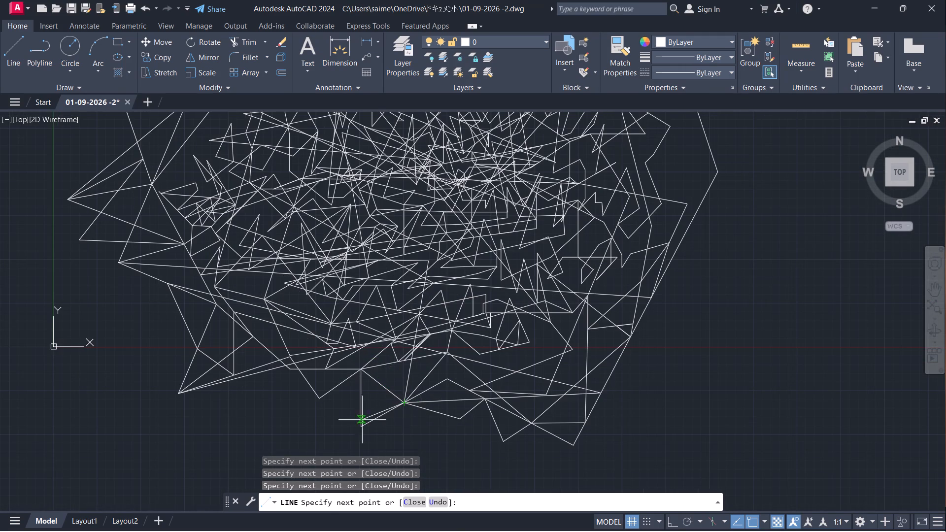
pyautogui.click(322, 397)
pyautogui.click(237, 378)
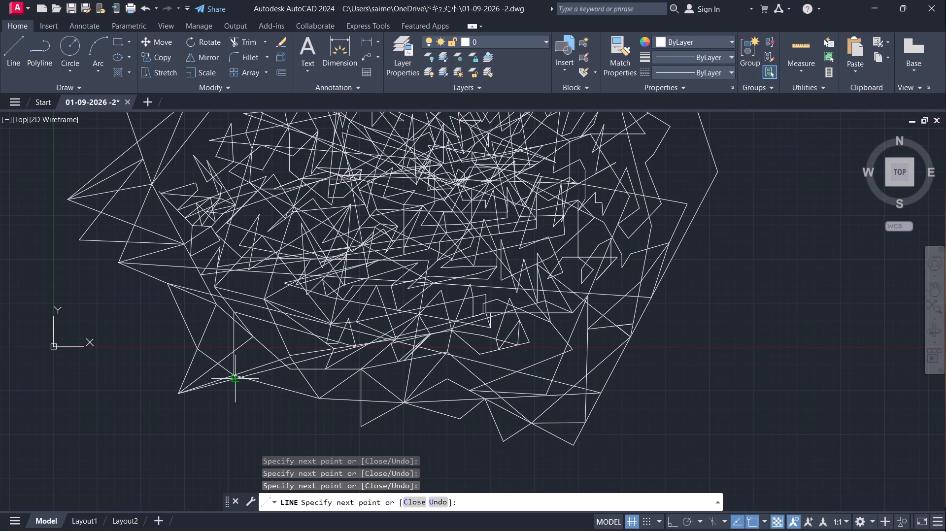
pyautogui.click(239, 396)
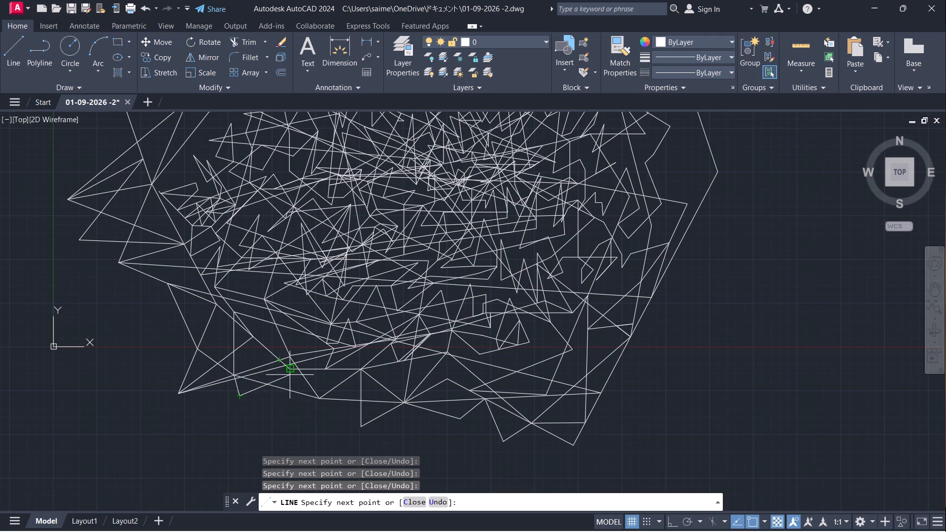
pyautogui.click(290, 370)
# Extend the chain west to a pointed spike outside the southwest edge, ending back on the outline corner northeast of it.
pyautogui.scroll(-1, 209, 316)
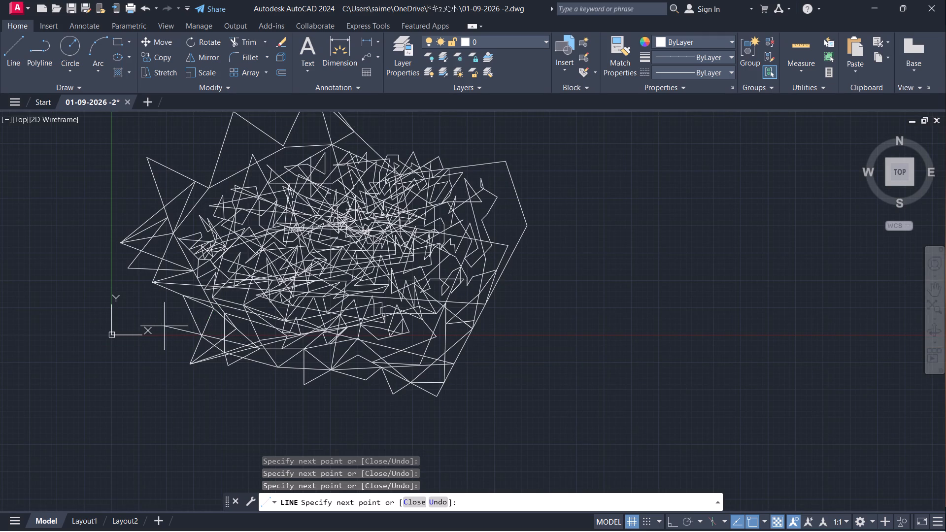
pyautogui.click(164, 326)
pyautogui.click(186, 300)
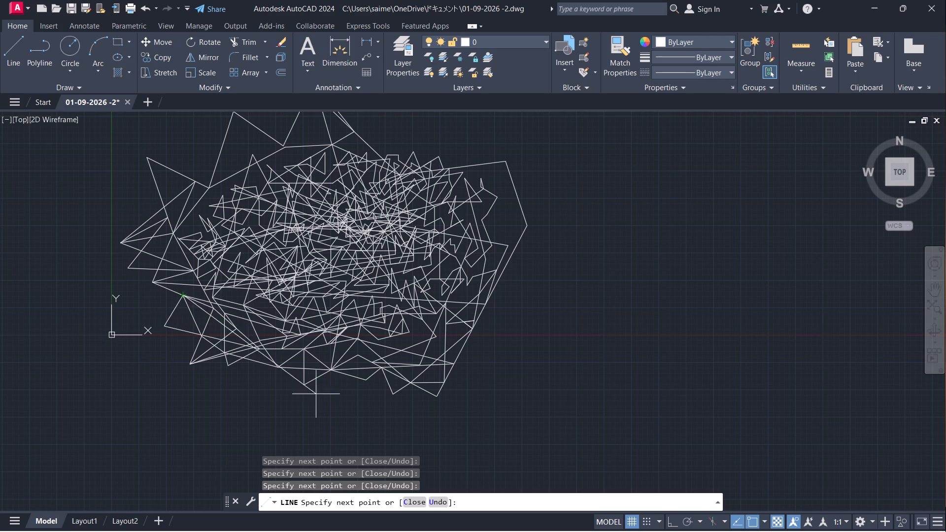
# Carry the chain southeast past the bottom centre edge and zigzag east below it to the tip of the small southeast spike.
pyautogui.scroll(3, 347, 387)
pyautogui.click(347, 387)
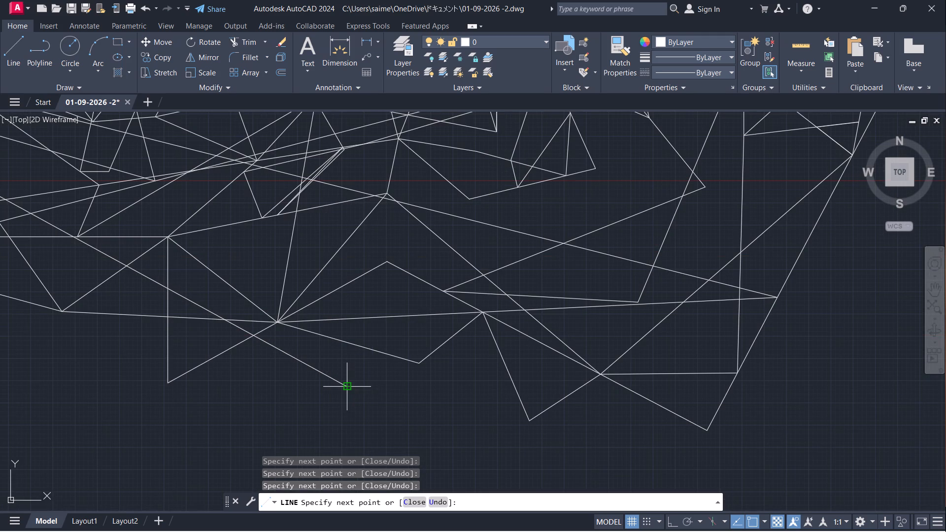
pyautogui.click(375, 339)
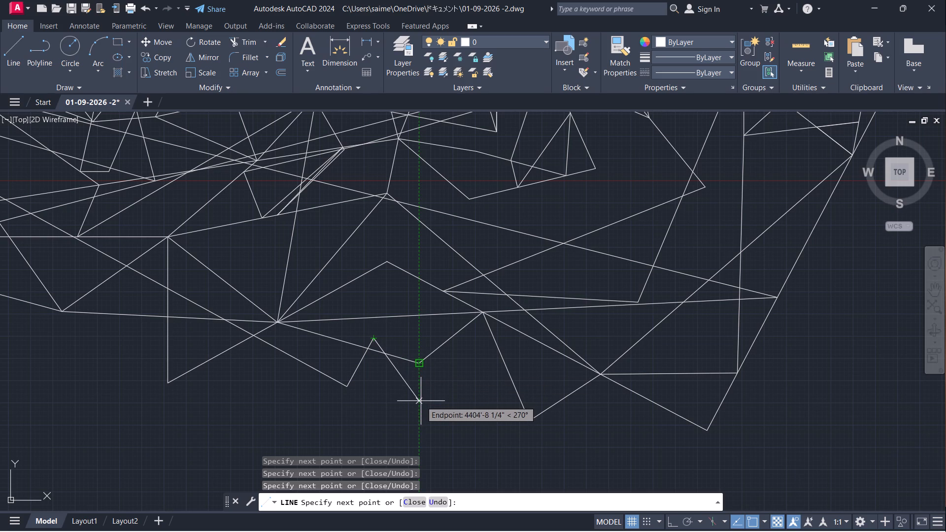
pyautogui.click(420, 404)
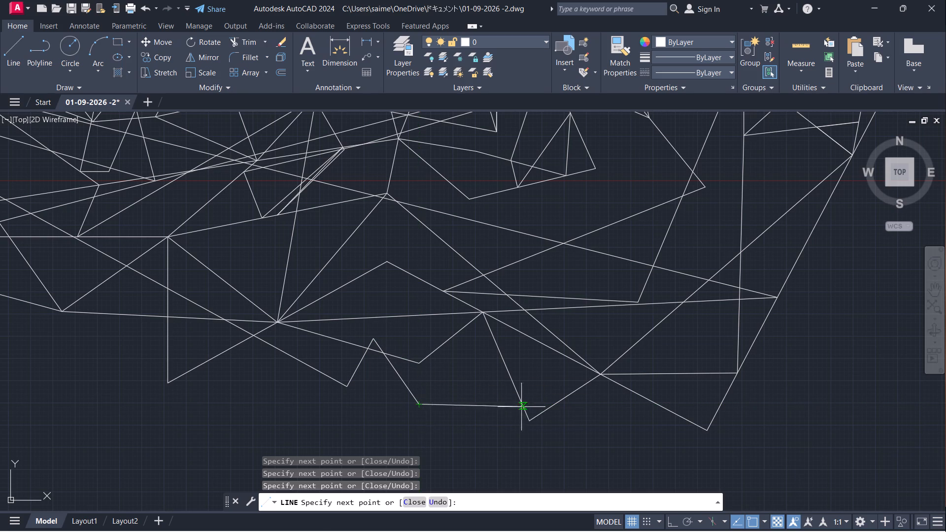
pyautogui.click(527, 420)
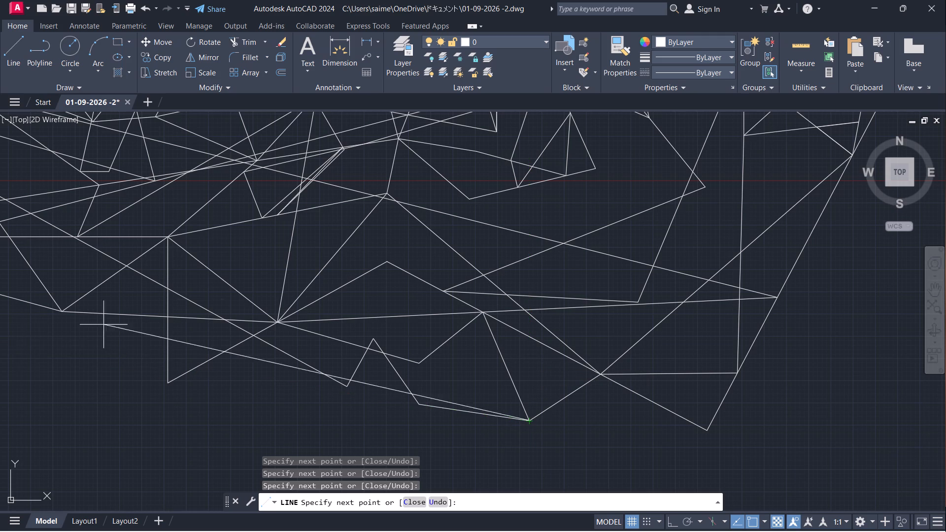
# Run the chain across the tangle to the northwest spike's outer edge and east through the northern spikes to a point beyond the tallest peak.
pyautogui.scroll(-2, 294, 303)
pyautogui.moveTo(425, 276); pyautogui.dragTo(486, 389, button='middle')
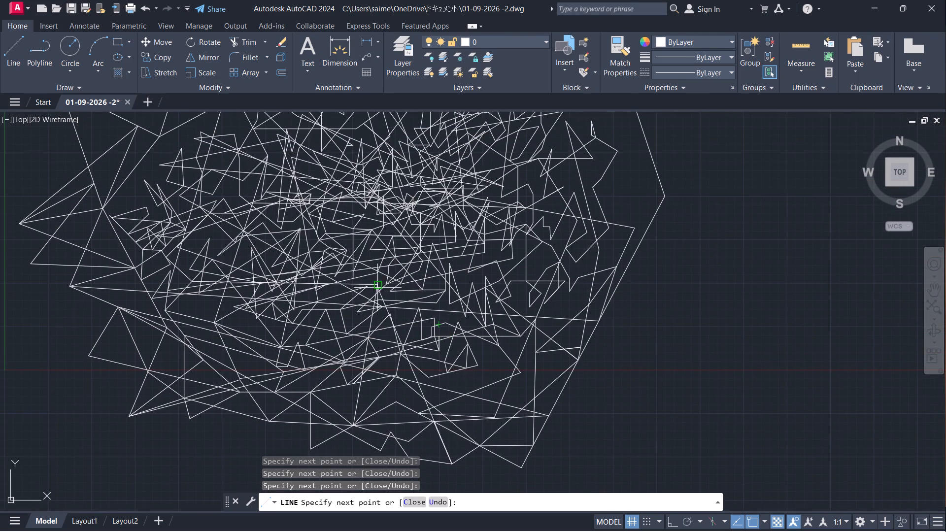
pyautogui.scroll(-2, 338, 271)
pyautogui.scroll(2, 239, 190)
pyautogui.scroll(-1, 256, 163)
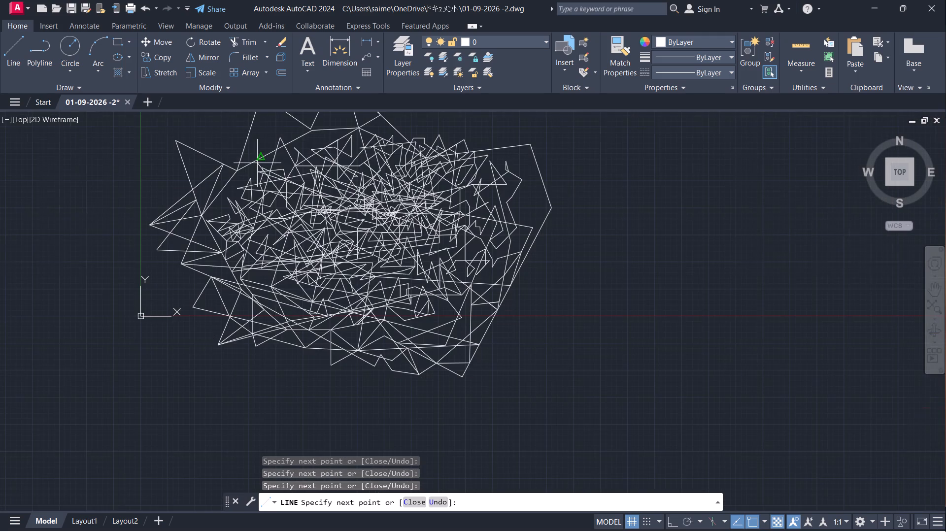
pyautogui.scroll(-1, 257, 163)
pyautogui.moveTo(263, 211); pyautogui.dragTo(272, 346, button='middle')
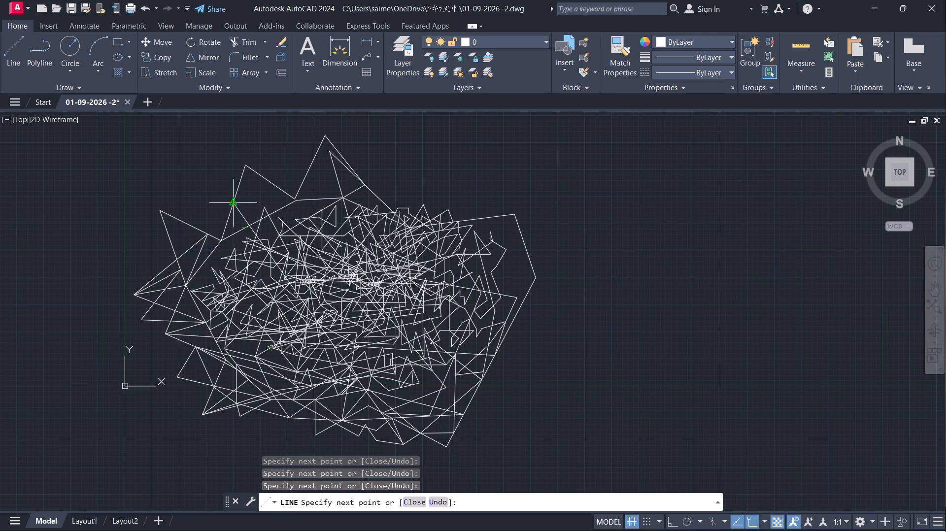
pyautogui.click(236, 204)
pyautogui.click(267, 185)
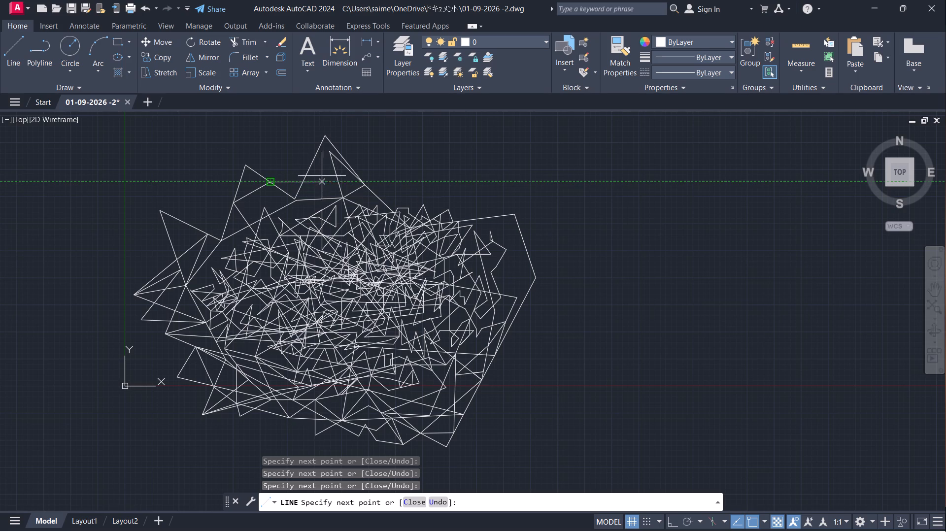
pyautogui.click(322, 185)
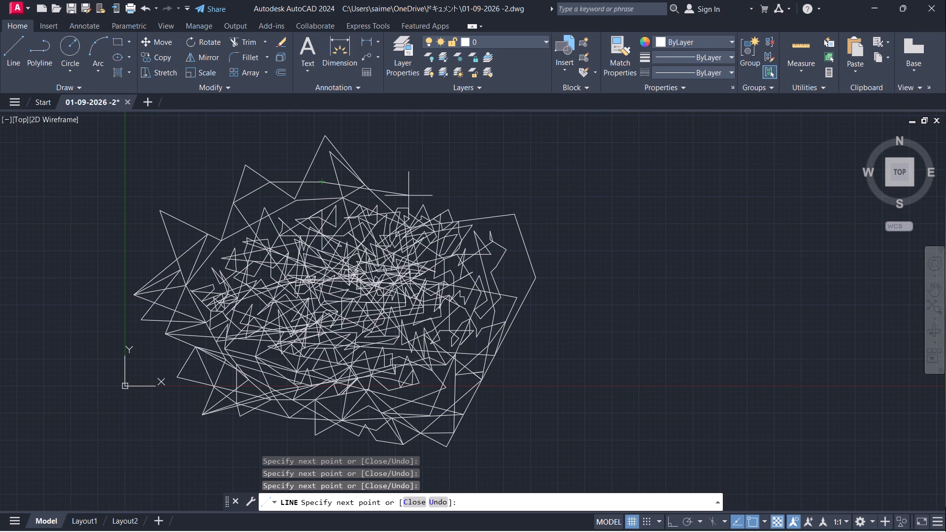
pyautogui.click(404, 191)
# Add a pointed northeast spike to the chain, cross the tangle to the southwest corner, and zigzag through the western spikes.
pyautogui.click(514, 242)
pyautogui.click(486, 183)
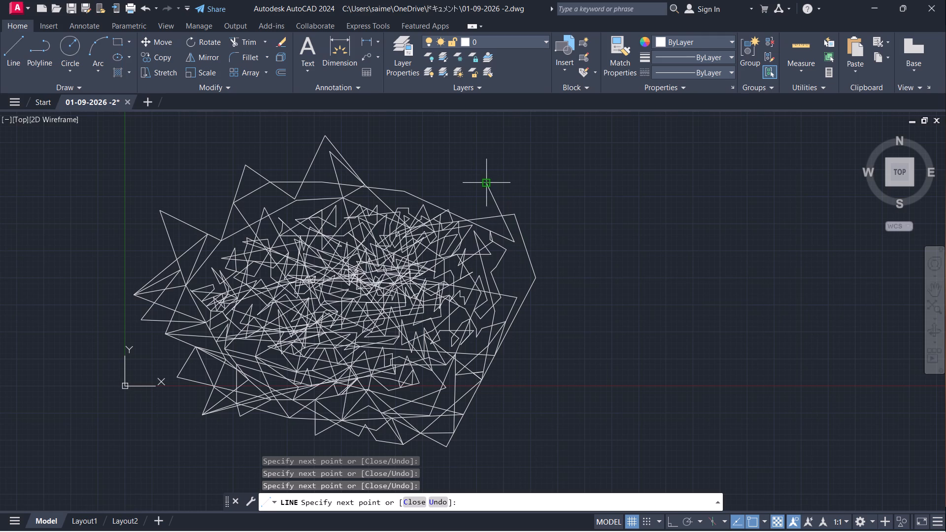
pyautogui.click(167, 335)
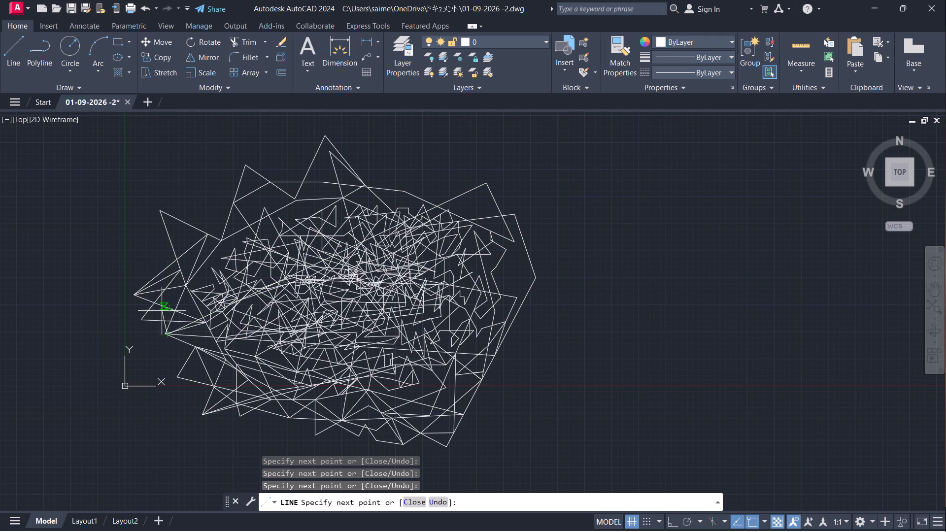
pyautogui.click(151, 315)
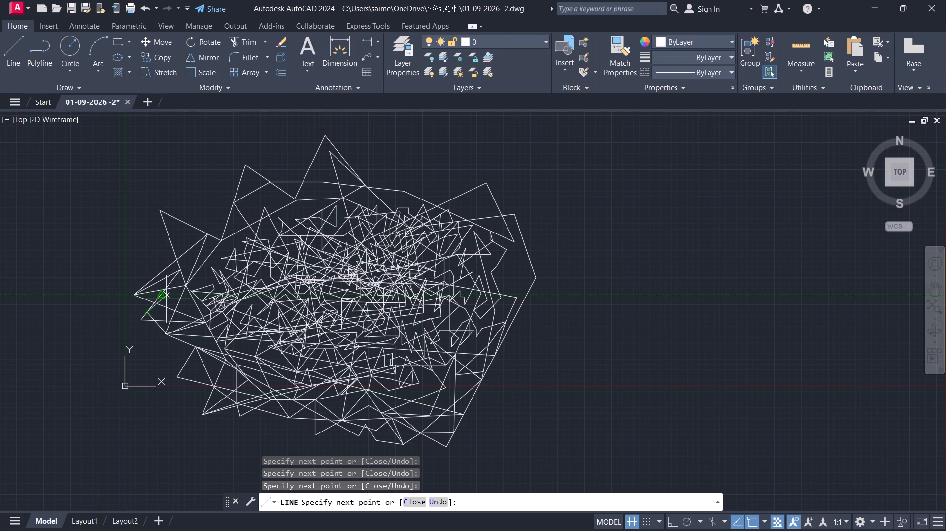
pyautogui.click(183, 301)
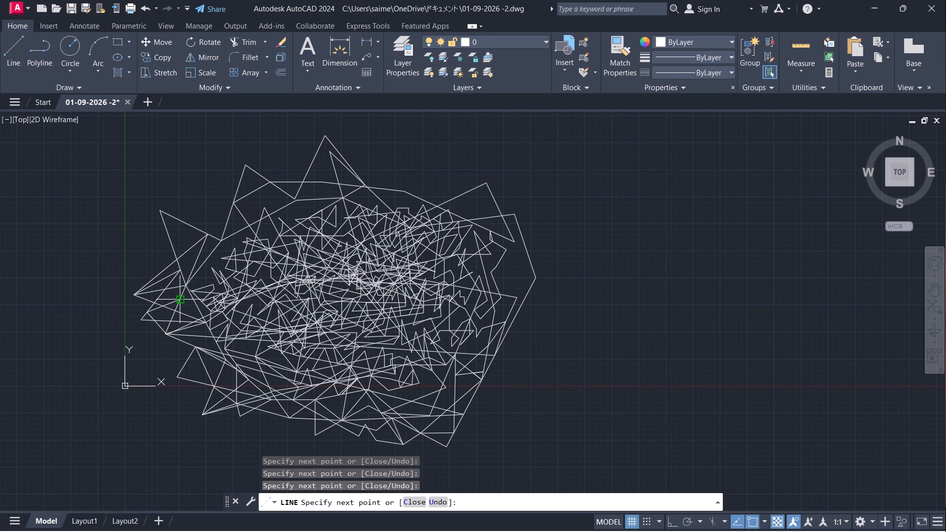
# Run the chain north through the northwest spikes, ending at a new peak between the two northwest spike tips.
pyautogui.click(192, 224)
pyautogui.click(167, 229)
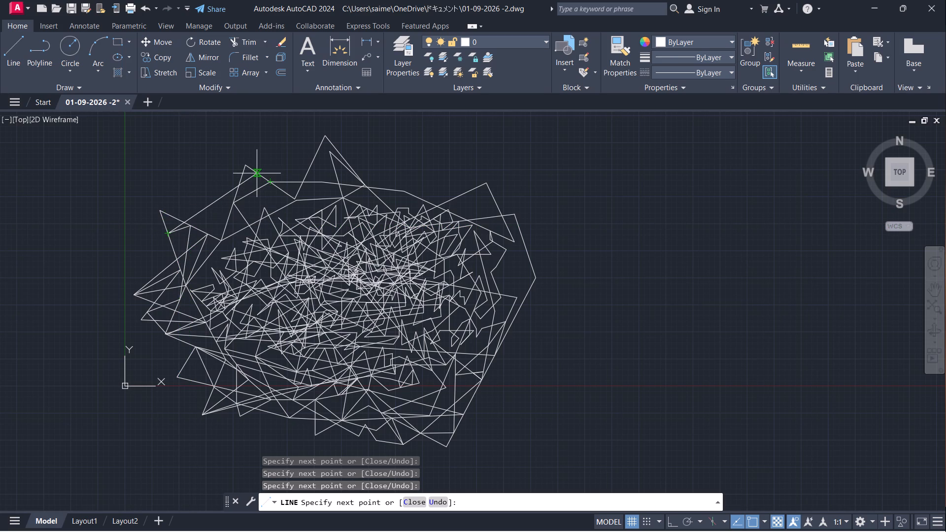
pyautogui.click(256, 173)
pyautogui.click(207, 229)
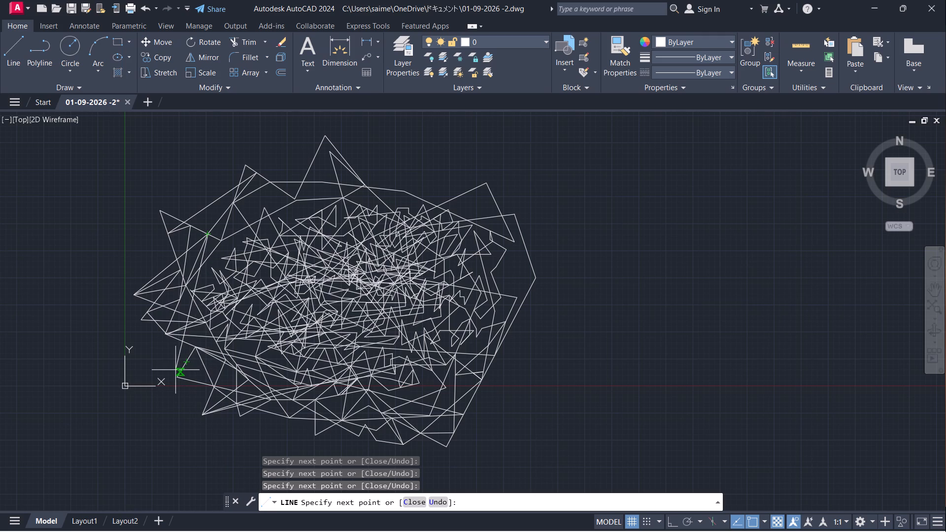
pyautogui.click(211, 179)
# Carry the chain from the new peak down the west side, linking the outer spike tips around to the bottom edge's southwest corner.
pyautogui.click(154, 208)
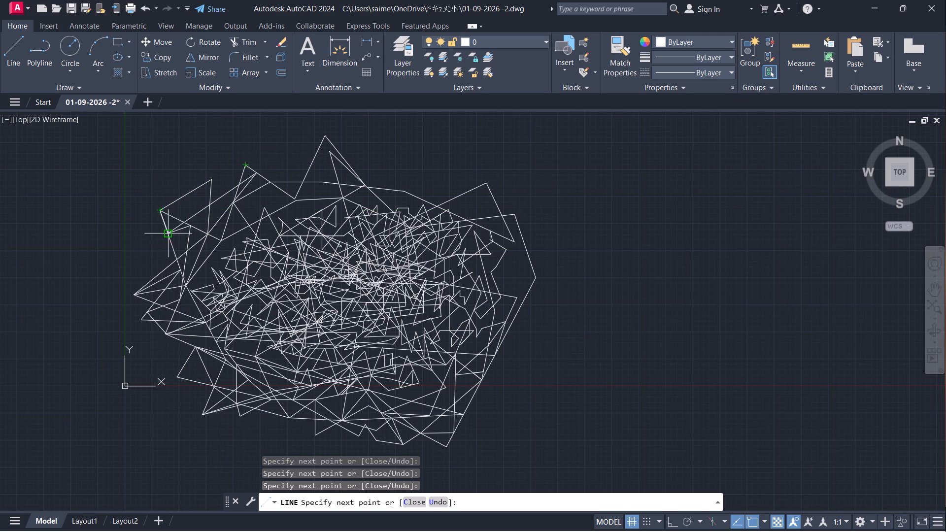
pyautogui.click(139, 291)
pyautogui.click(141, 320)
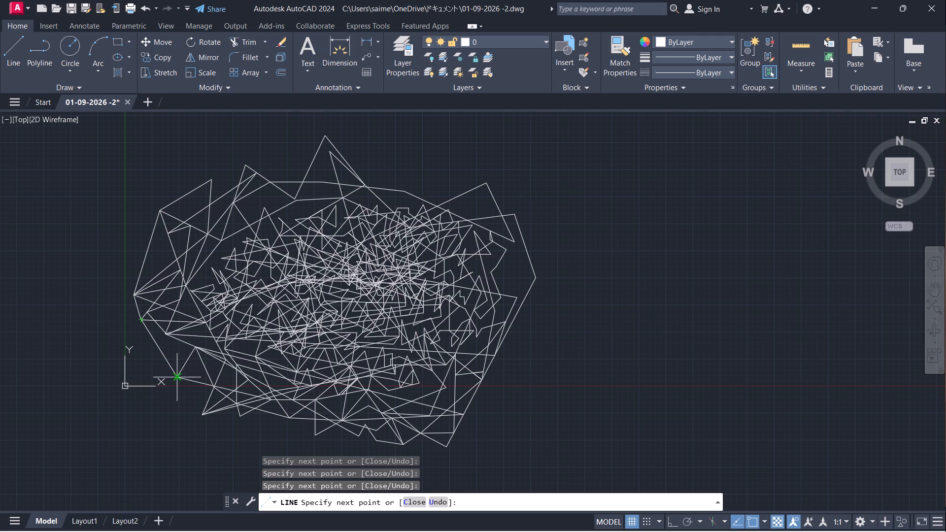
pyautogui.click(175, 376)
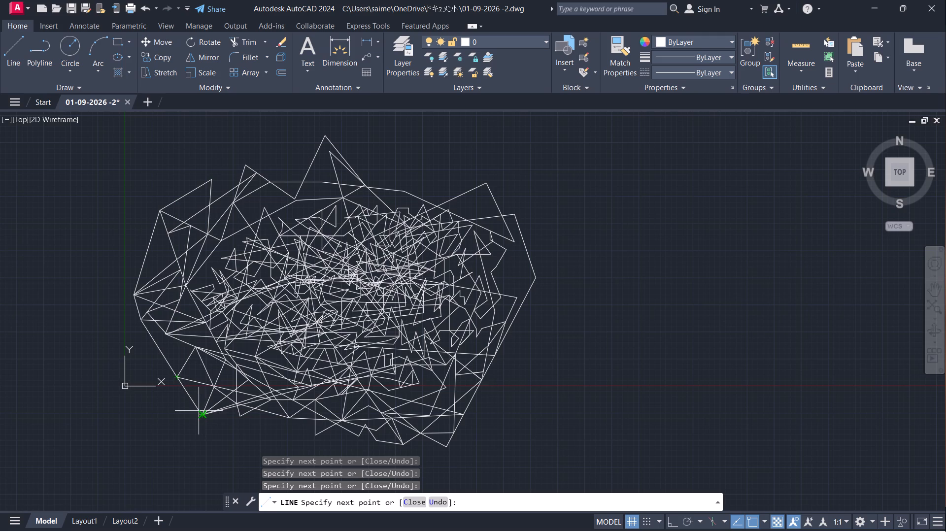
pyautogui.click(199, 411)
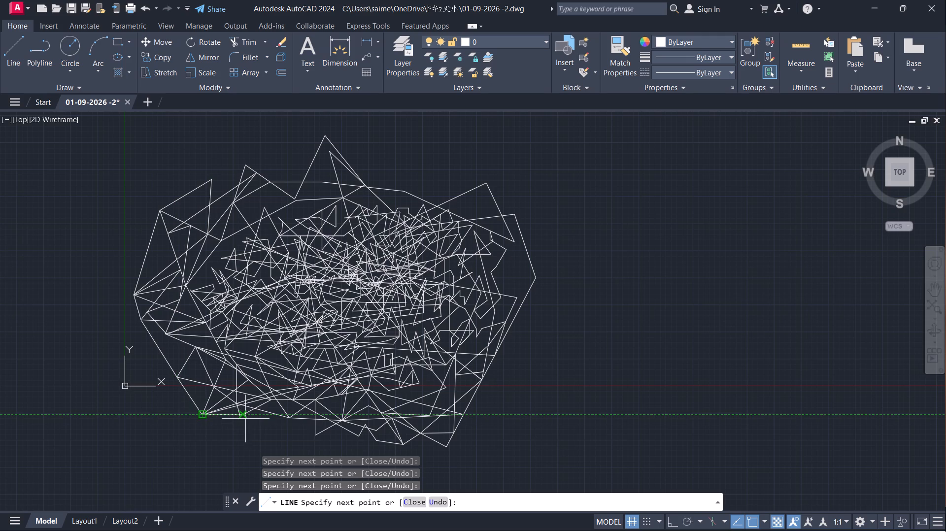
pyautogui.click(241, 419)
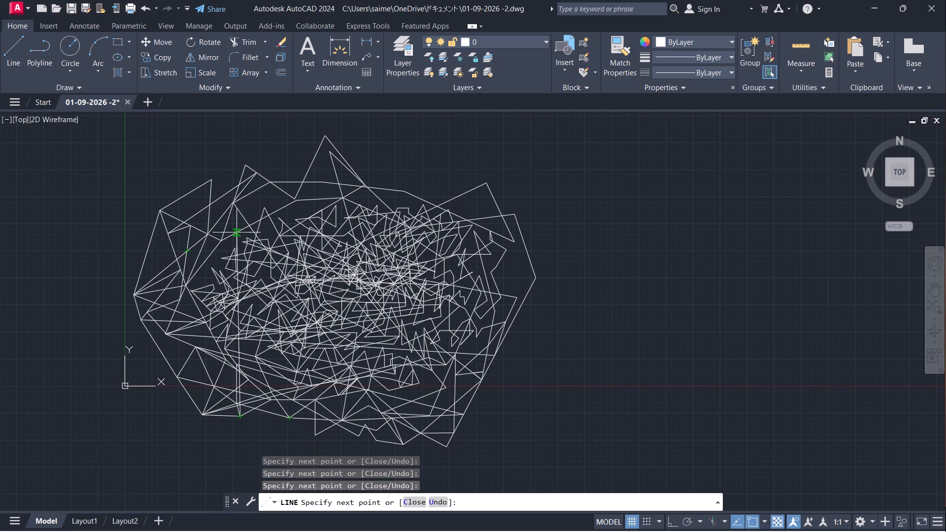
# Take the chain north across the tangle and zigzag through the northern spikes, adding a small peak west of the tallest one.
pyautogui.moveTo(268, 198); pyautogui.dragTo(266, 204)
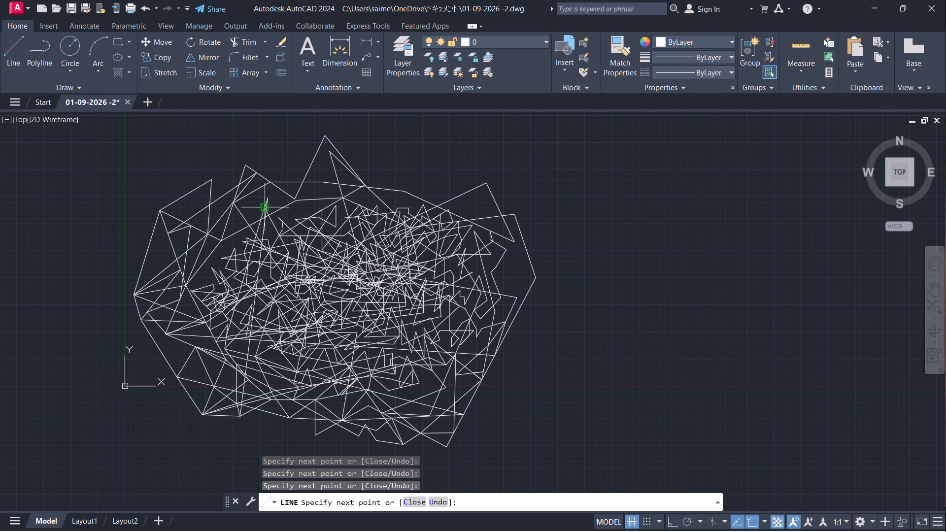
pyautogui.click(235, 215)
pyautogui.click(203, 278)
pyautogui.click(339, 170)
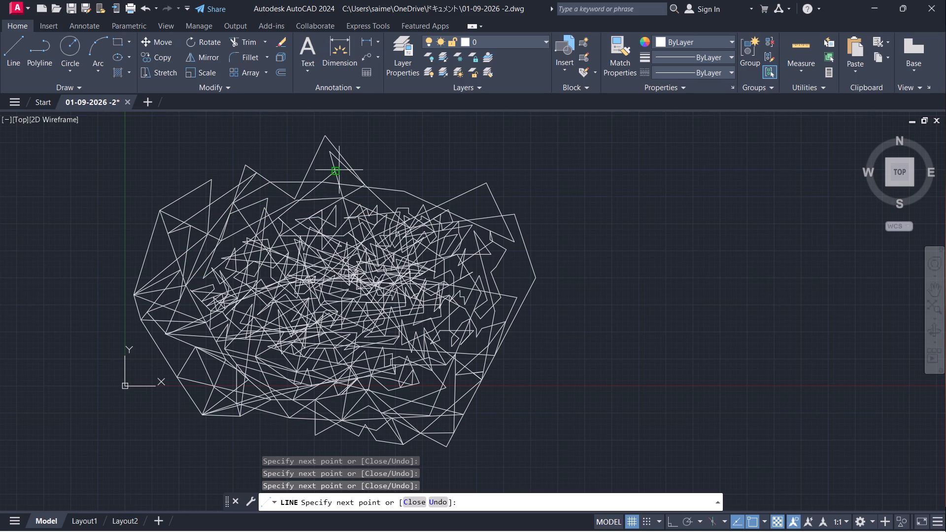
pyautogui.click(317, 198)
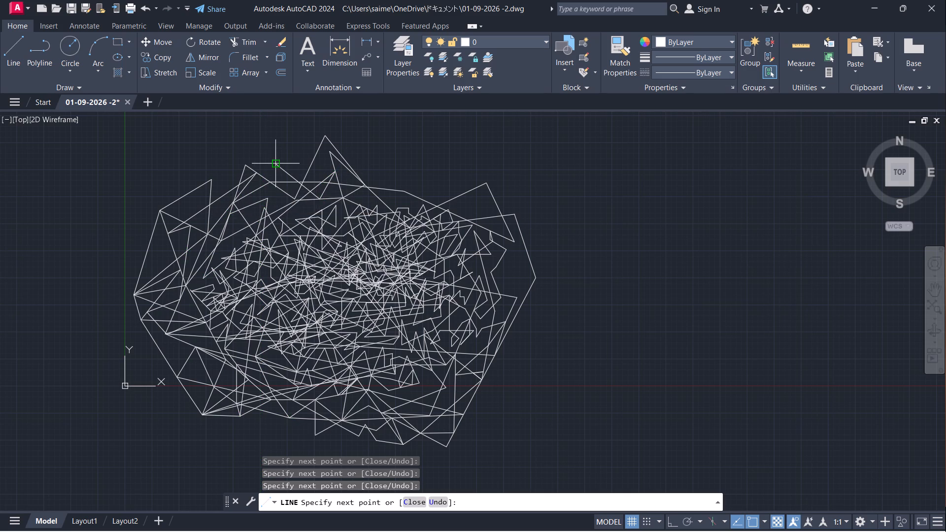
pyautogui.click(275, 164)
pyautogui.click(270, 182)
# Fan the chain back and forth between the tallest northern peak and the northeast spike, ending on the line below that peak.
pyautogui.click(327, 133)
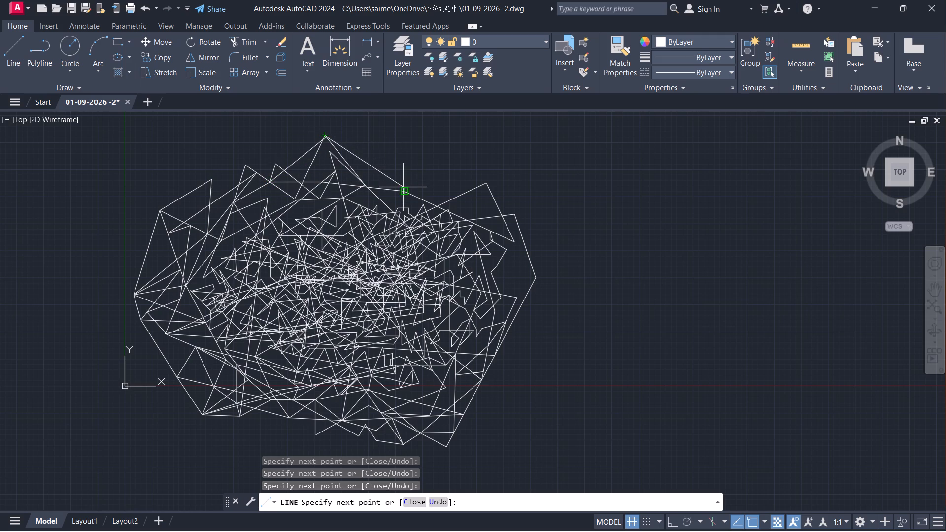
pyautogui.click(401, 190)
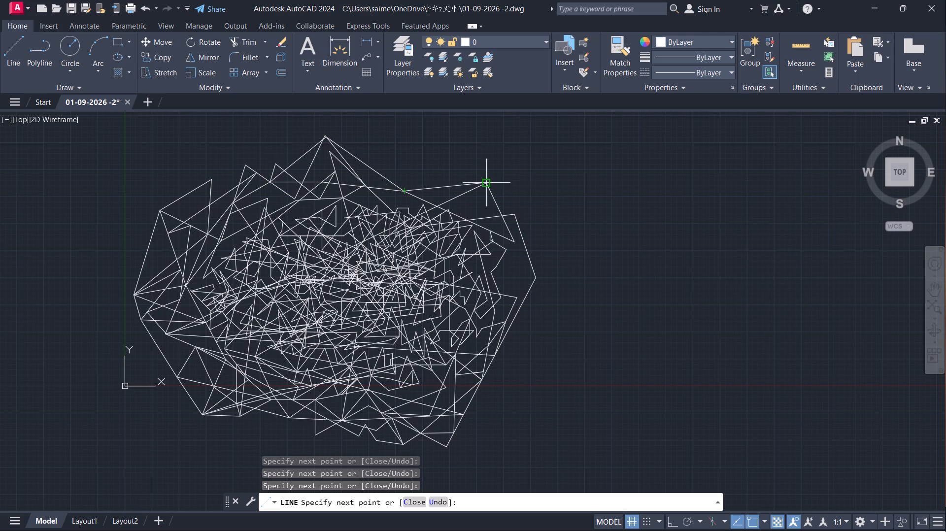
pyautogui.click(489, 180)
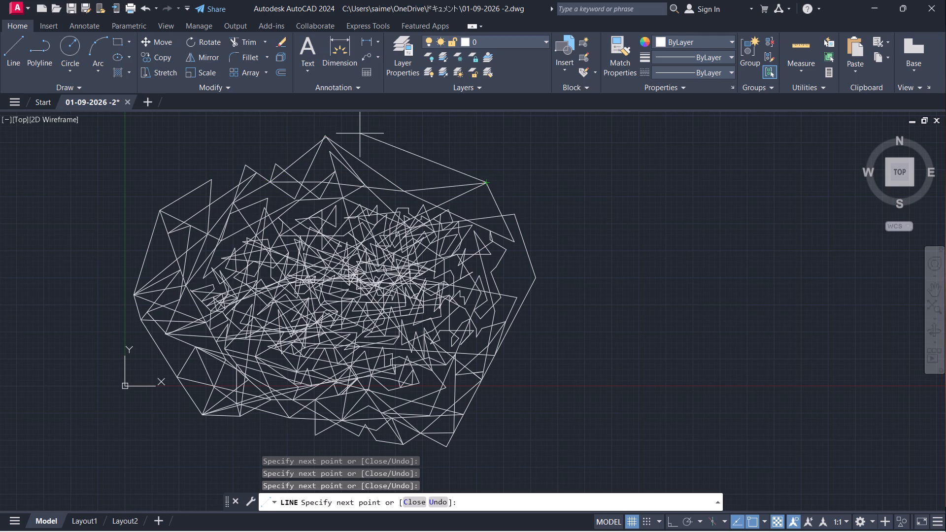
pyautogui.click(328, 133)
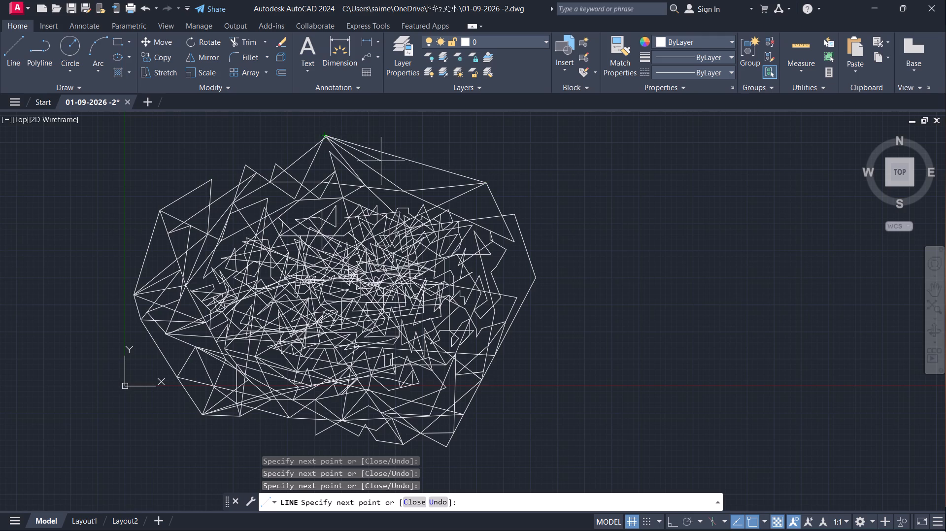
pyautogui.click(408, 174)
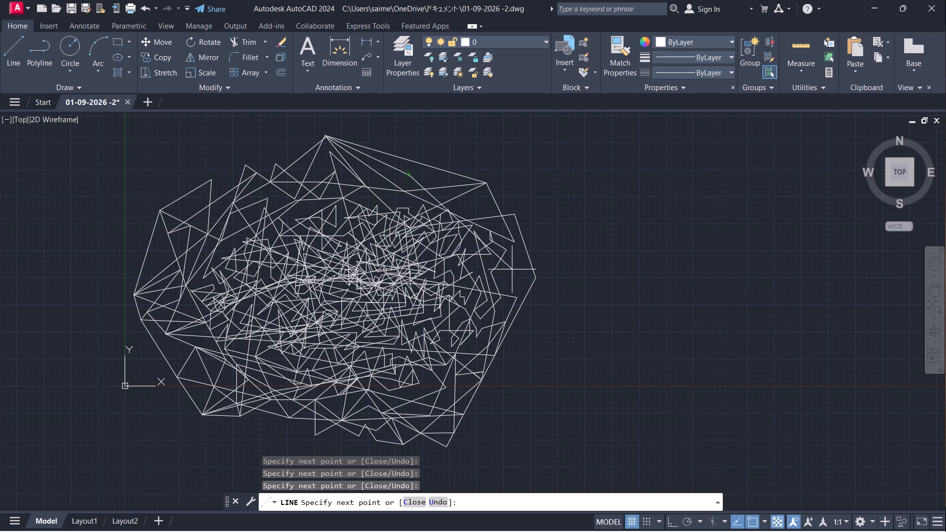
pyautogui.click(499, 219)
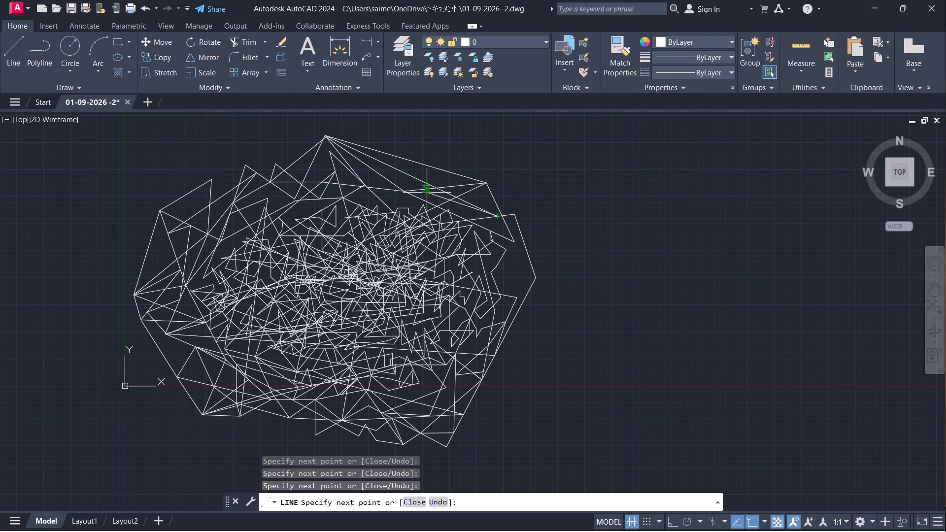
pyautogui.click(427, 193)
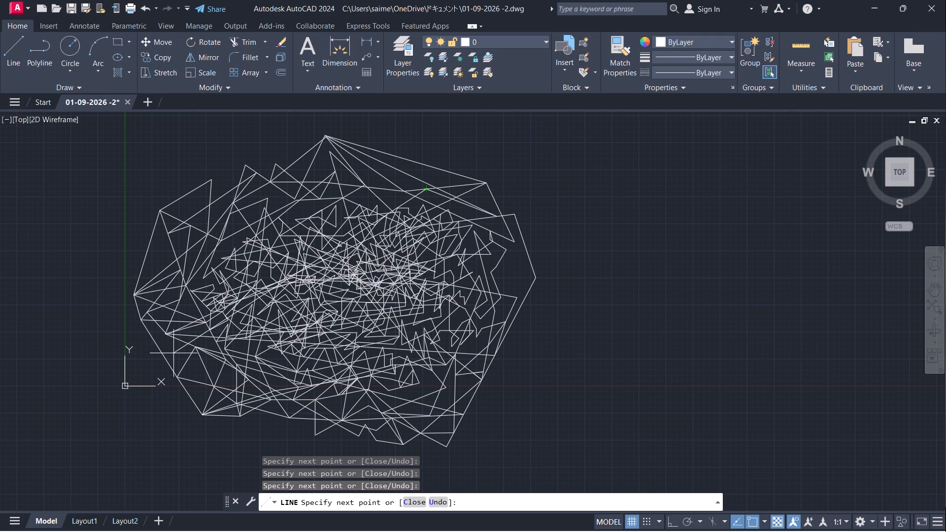
# Cross the chain to the southwest edge, follow the west side up to the northwest edge, and run diagonally to the southeast edge.
pyautogui.click(166, 354)
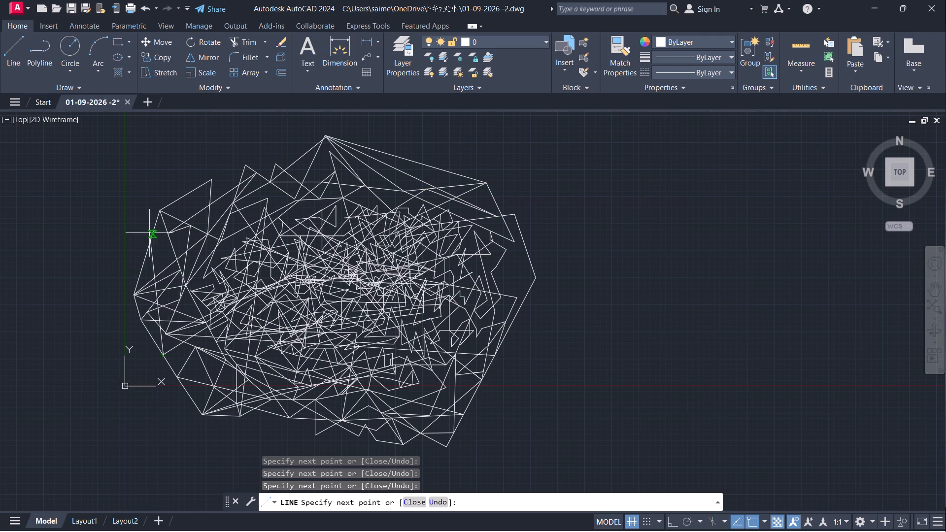
pyautogui.click(148, 250)
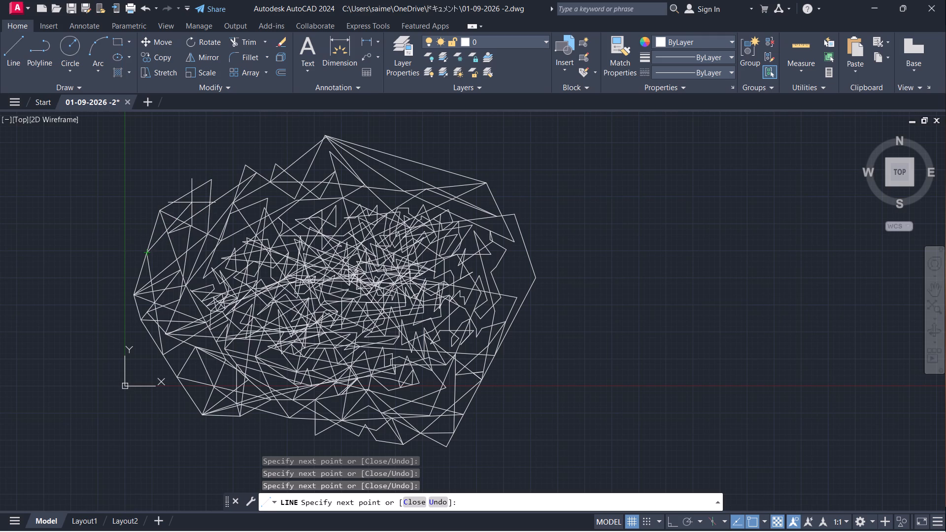
pyautogui.click(189, 196)
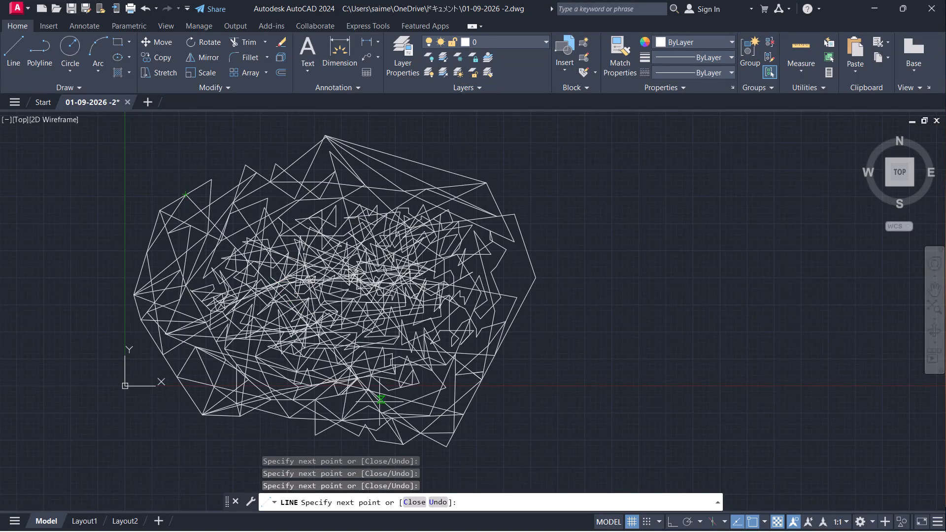
pyautogui.click(464, 402)
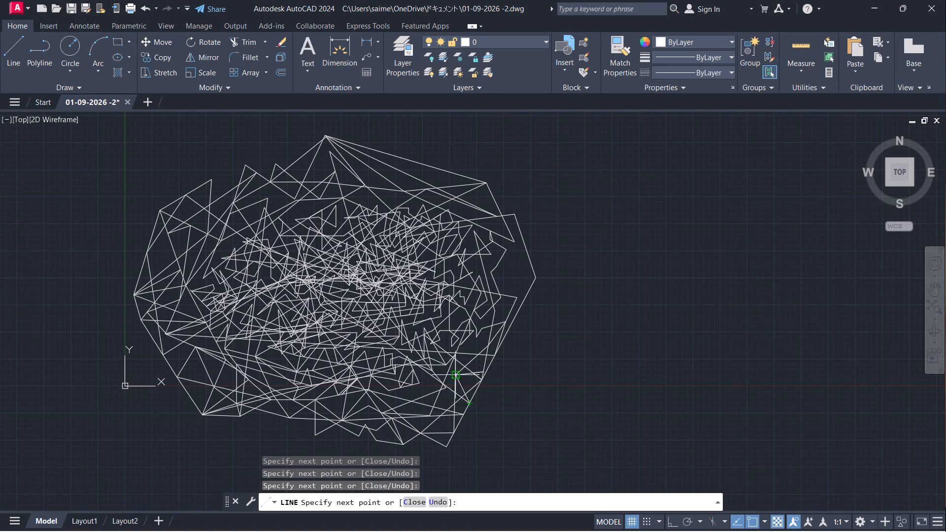
# Return the chain to the northern spike's inner corner and zigzag down the west side to the southwest outer edge.
pyautogui.click(255, 178)
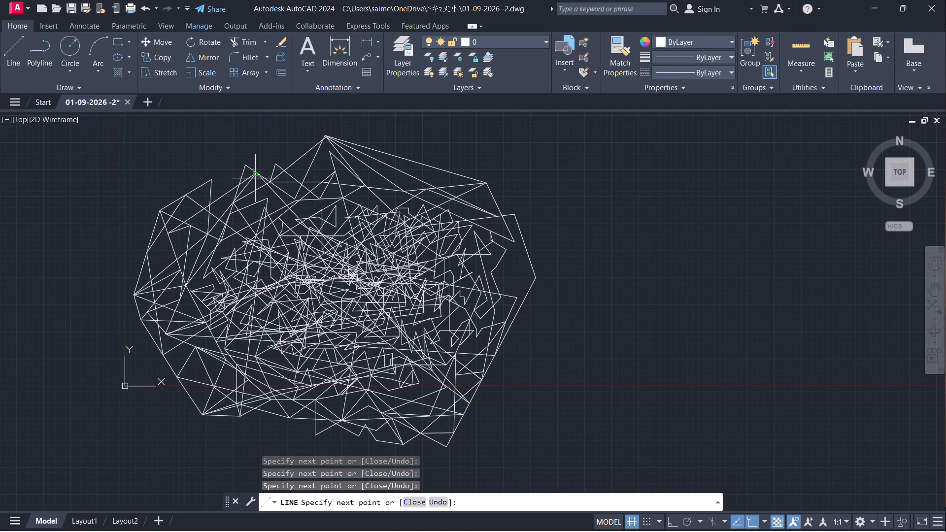
pyautogui.click(205, 277)
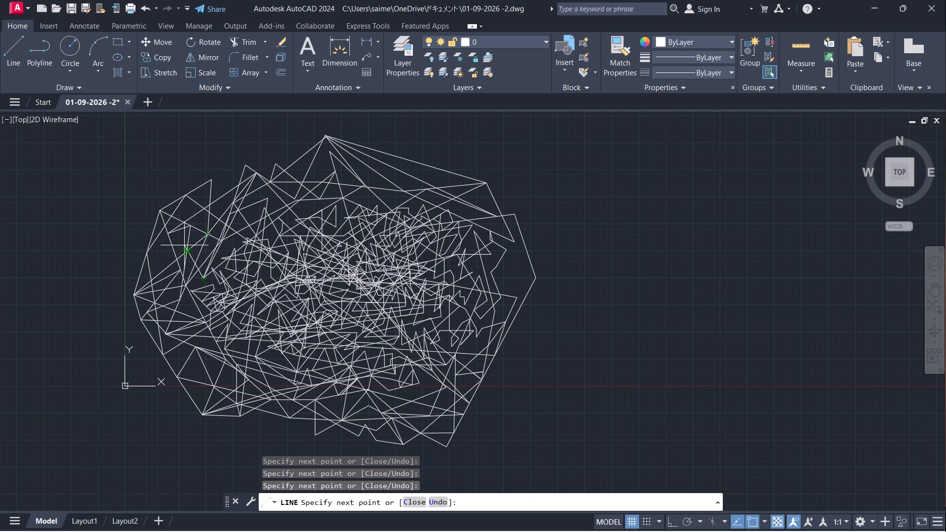
pyautogui.click(184, 248)
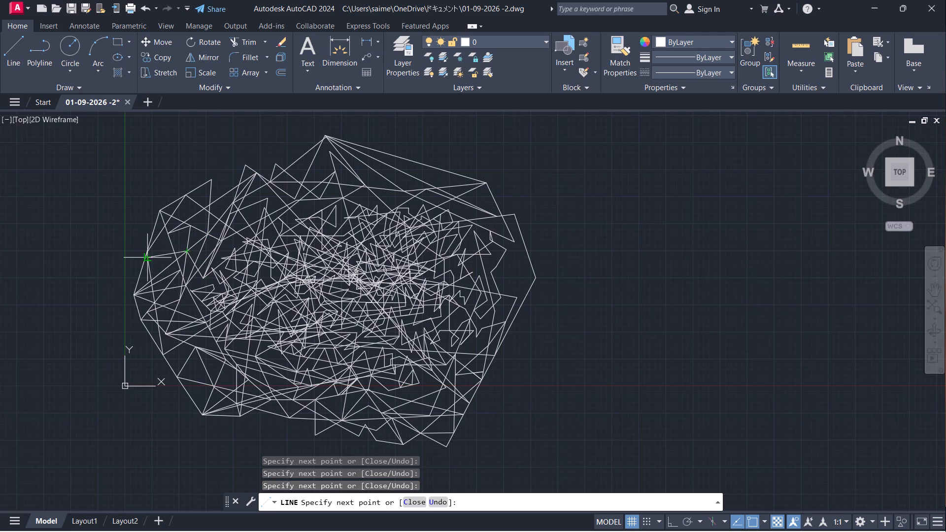
pyautogui.click(150, 249)
pyautogui.click(189, 359)
pyautogui.click(190, 396)
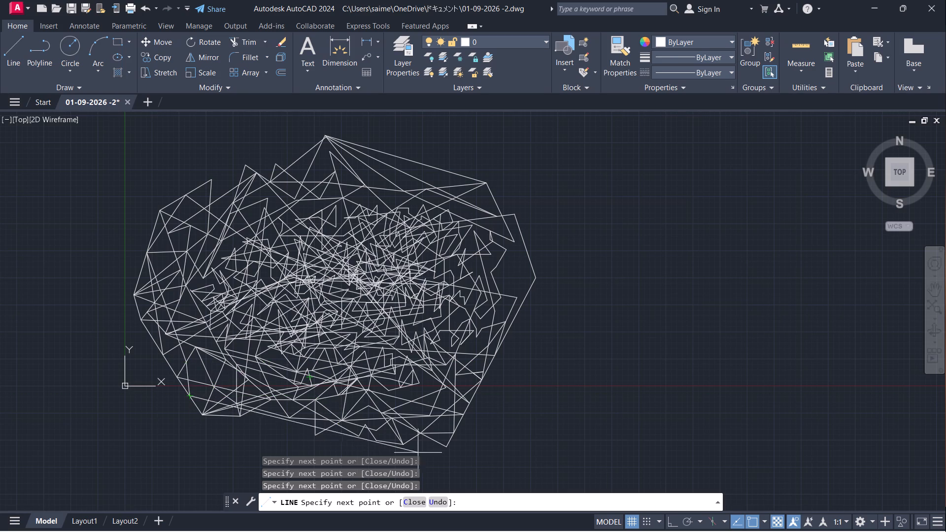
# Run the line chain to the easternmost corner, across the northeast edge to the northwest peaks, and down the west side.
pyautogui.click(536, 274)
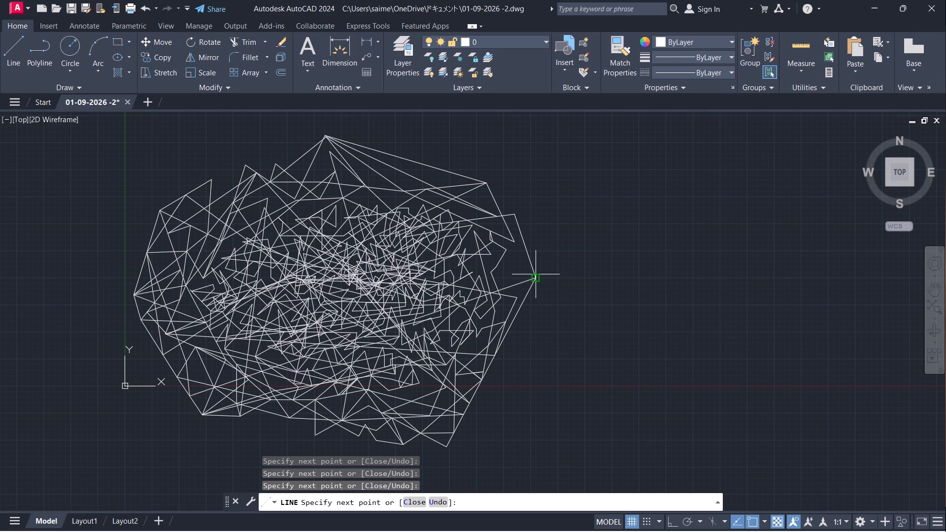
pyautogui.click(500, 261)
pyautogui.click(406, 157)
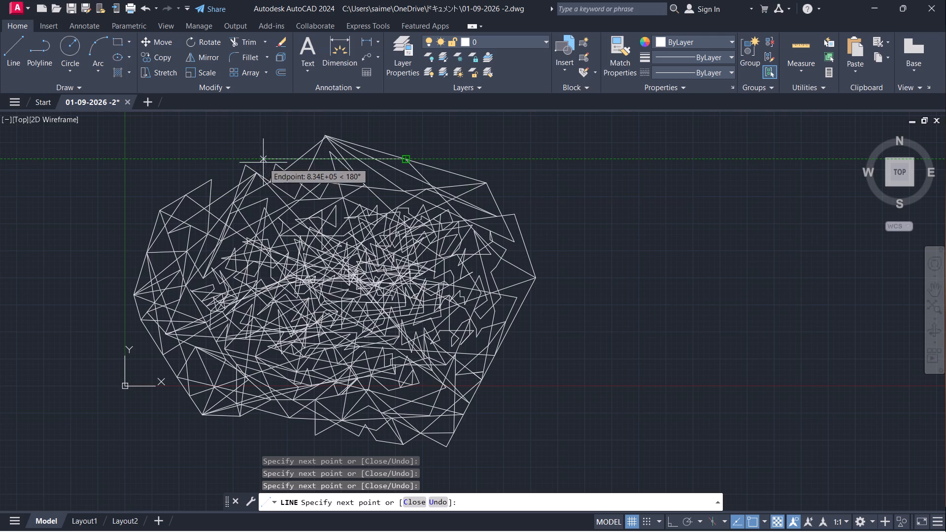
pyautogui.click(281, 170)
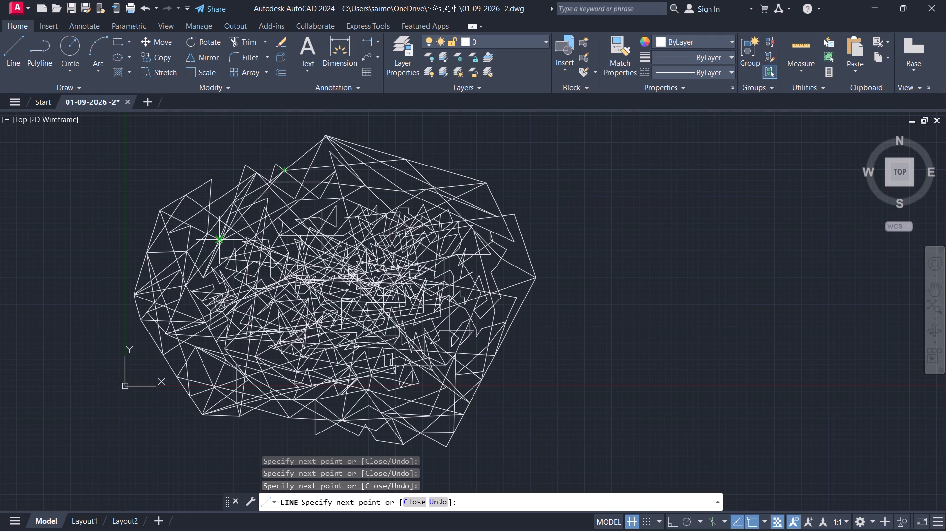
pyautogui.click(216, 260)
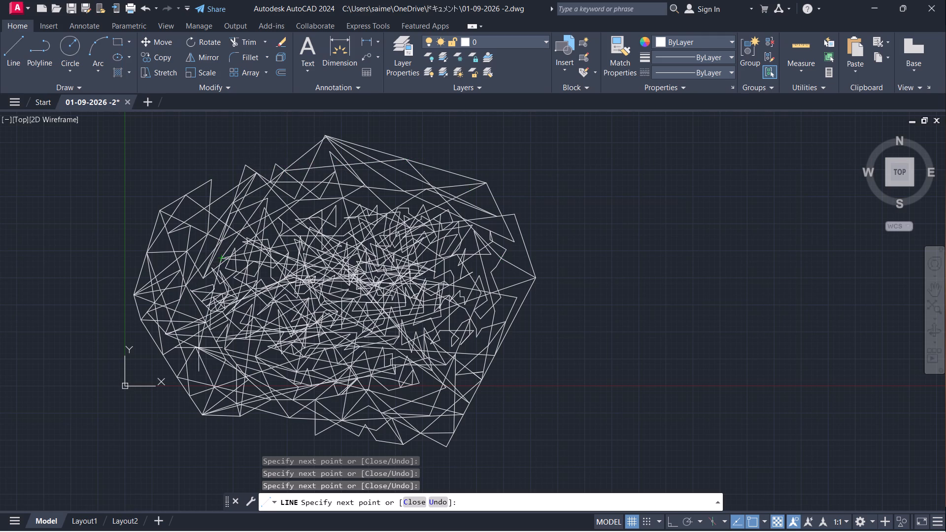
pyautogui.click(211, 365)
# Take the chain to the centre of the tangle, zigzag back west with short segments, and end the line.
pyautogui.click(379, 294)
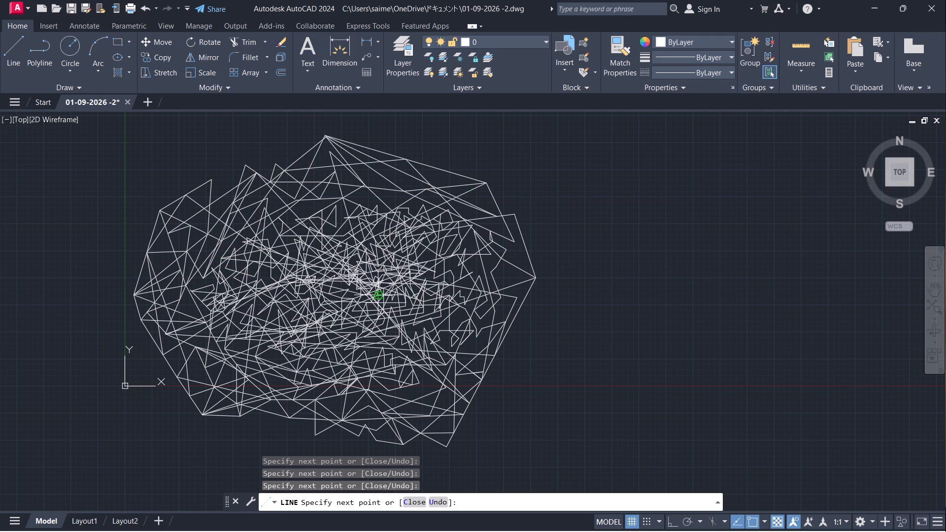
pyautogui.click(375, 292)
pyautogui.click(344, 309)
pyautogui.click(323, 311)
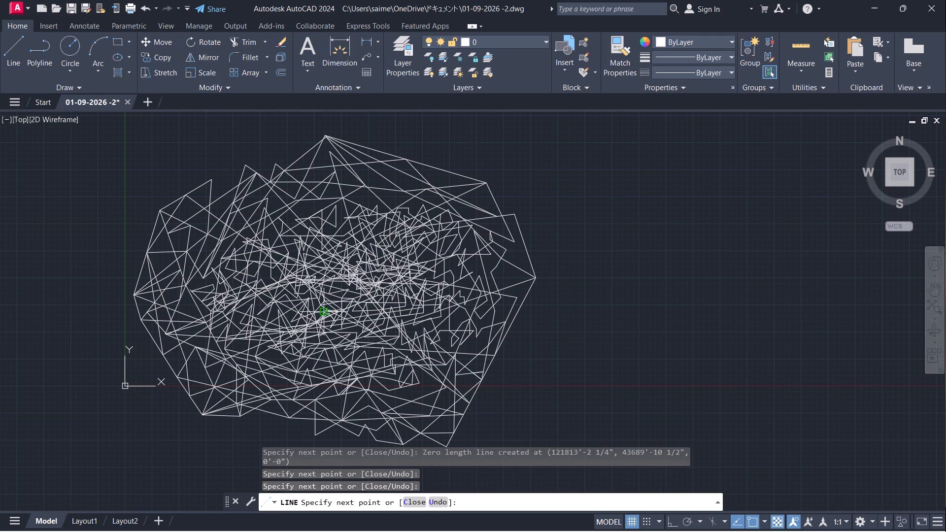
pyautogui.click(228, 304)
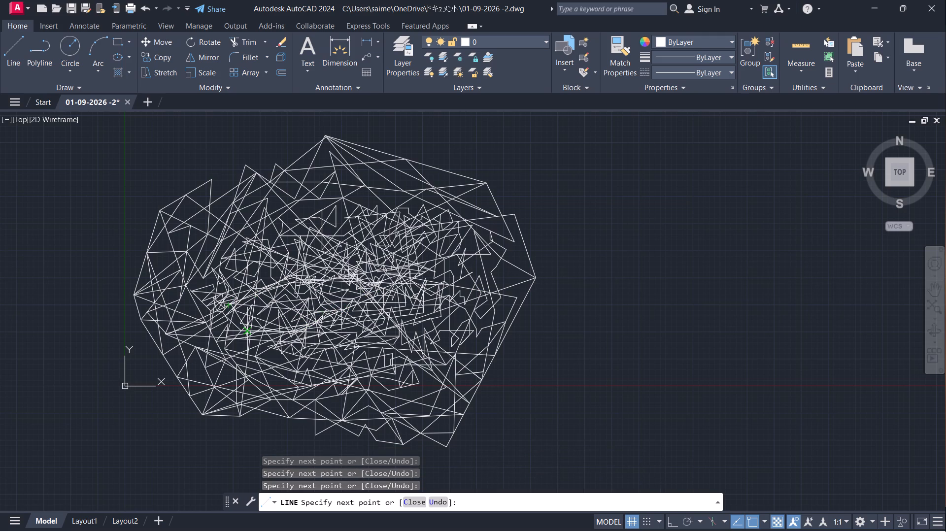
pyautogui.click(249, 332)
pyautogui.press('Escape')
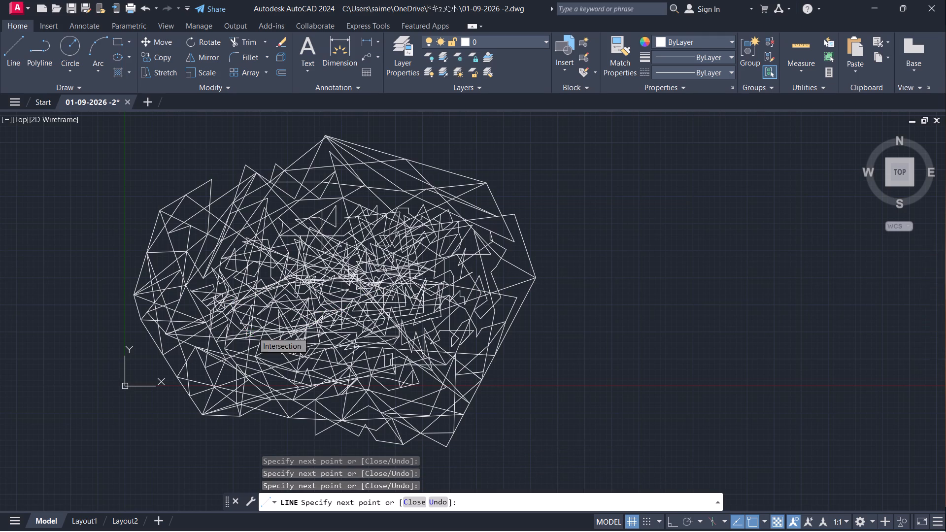
# Select the whole tangle of lines and erase it.
pyautogui.moveTo(289, 308); pyautogui.dragTo(407, 257)
pyautogui.moveTo(632, 139); pyautogui.dragTo(632, 145)
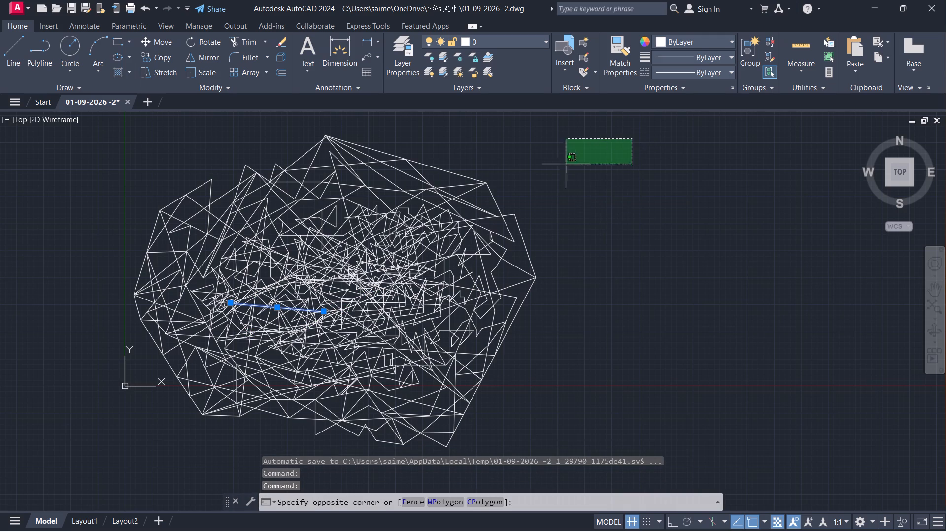
pyautogui.click(86, 453)
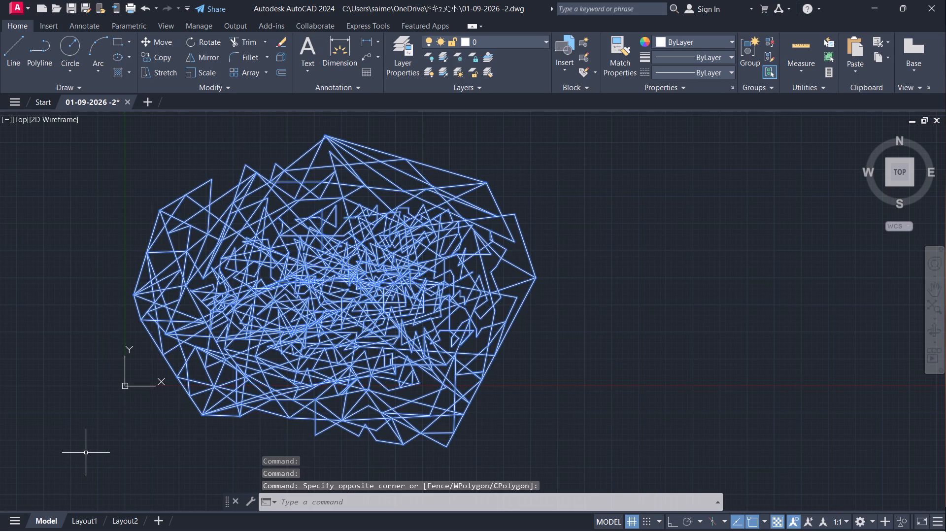
pyautogui.press('e')
pyautogui.press('Return')
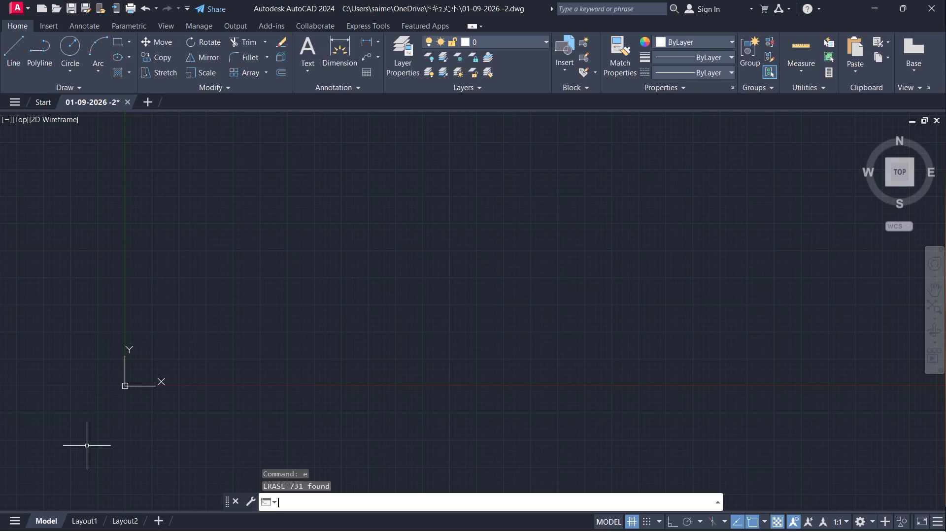
# With Ortho on, draw a horizontal line 30'2" long eastward as the north edge of a new rectangle.
pyautogui.moveTo(362, 278); pyautogui.dragTo(308, 348, button='middle')
pyautogui.scroll(1, 308, 348)
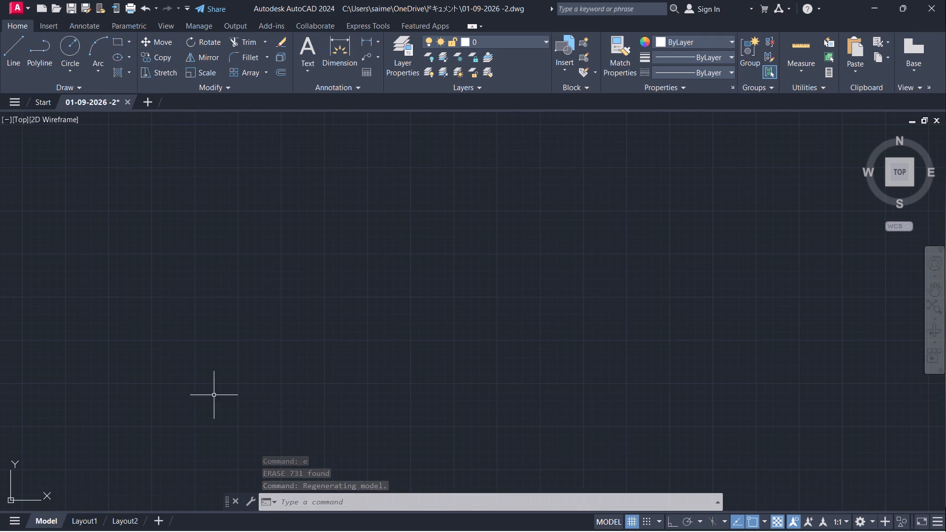
pyautogui.press('l')
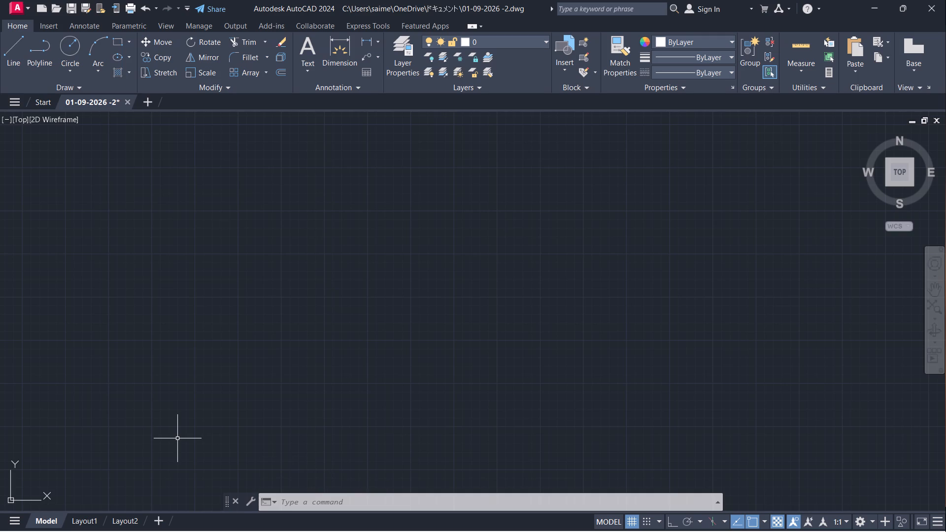
pyautogui.press('Return')
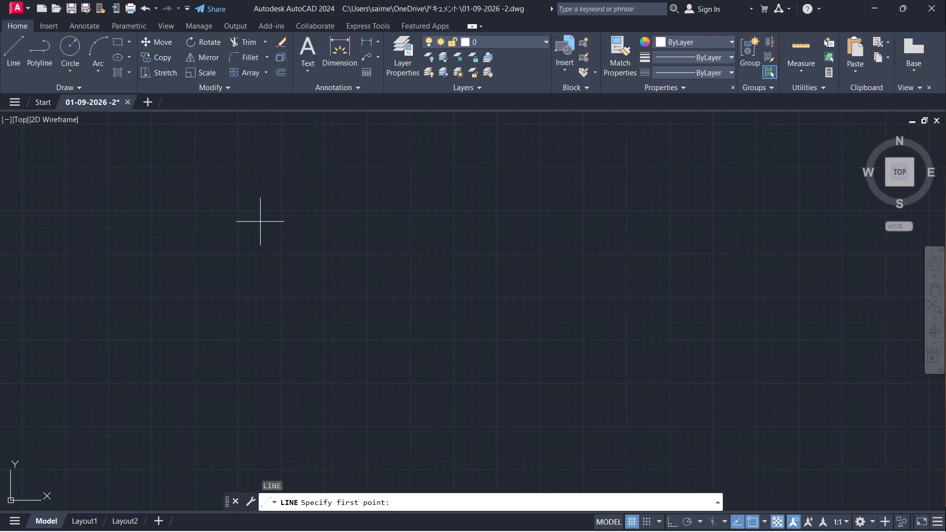
pyautogui.click(248, 220)
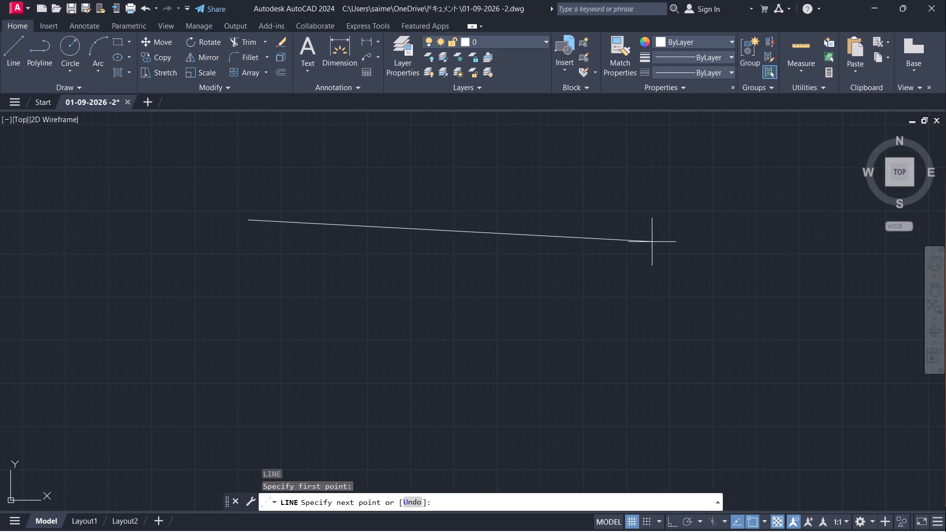
pyautogui.press('F8')
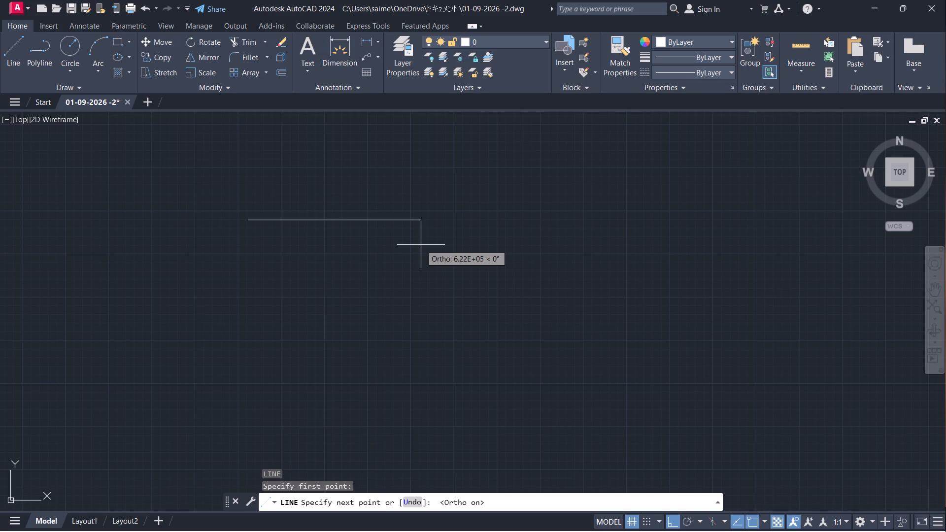
pyautogui.write('30\'2"')
pyautogui.press('Return')
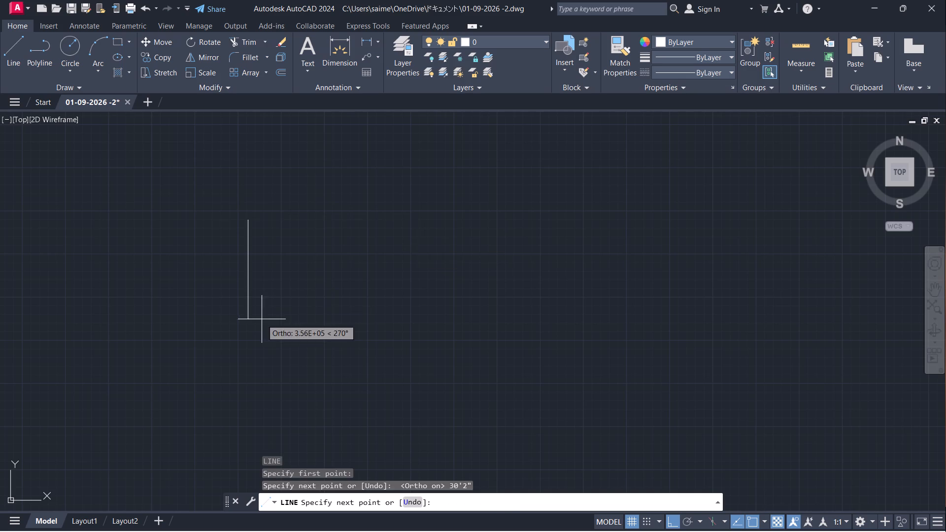
# Continue the line 38'3" south, west to align with the starting point, and back up to close the rectangle.
pyautogui.scroll(4, 242, 208)
pyautogui.scroll(1, 234, 273)
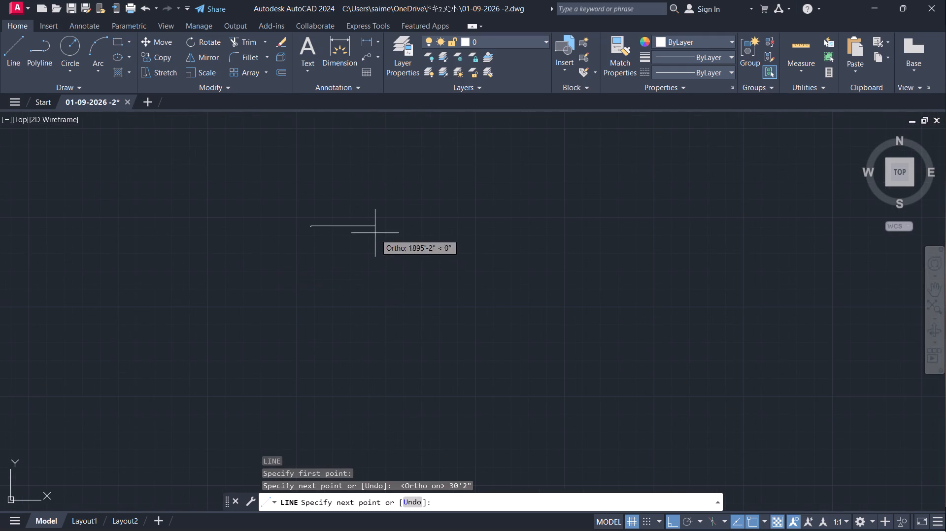
pyautogui.scroll(8, 307, 228)
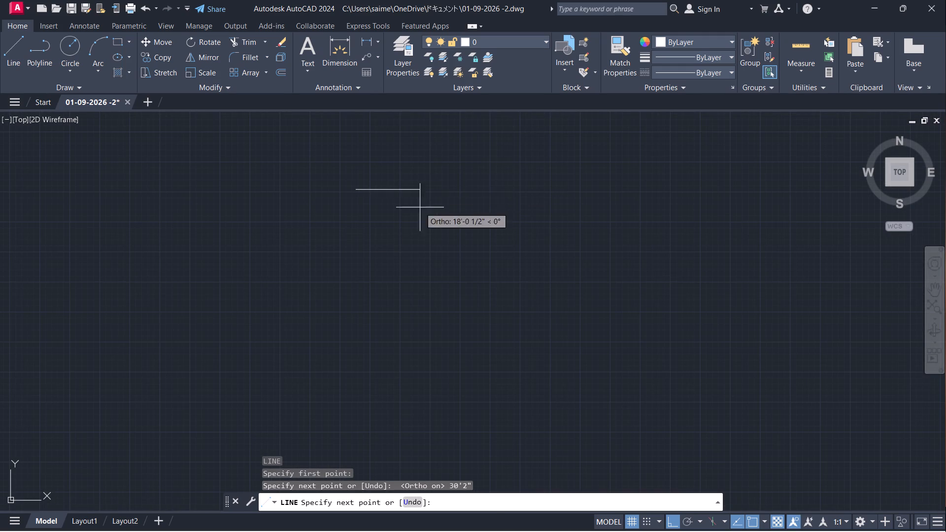
pyautogui.scroll(3, 382, 201)
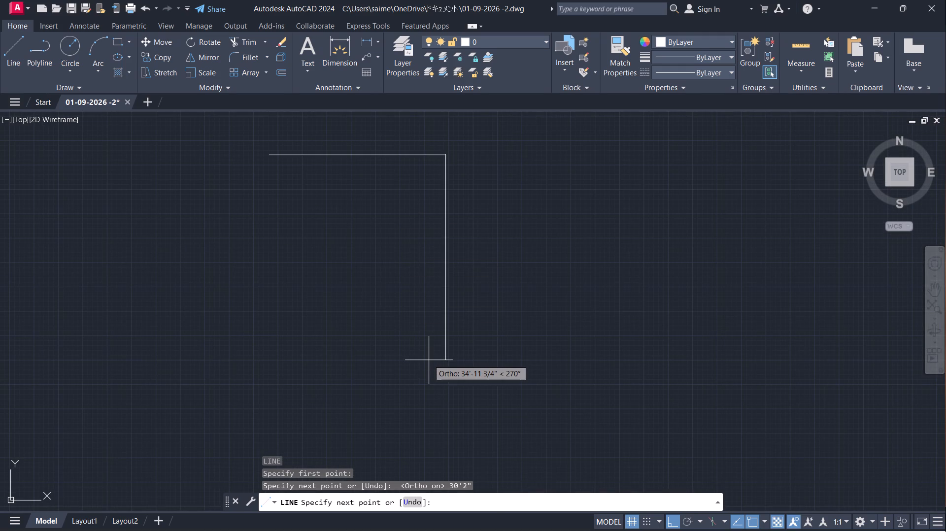
pyautogui.write("38'")
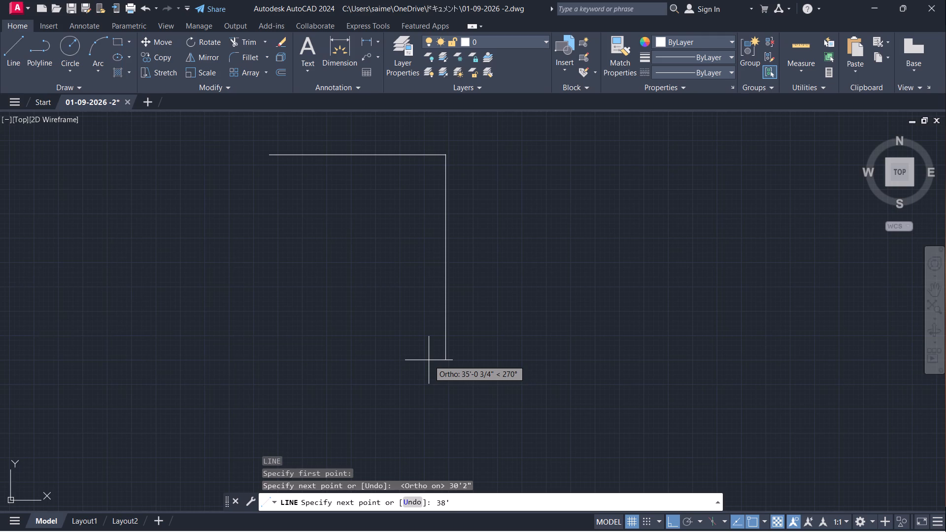
pyautogui.press('3')
pyautogui.hotkey('shift', '"')
pyautogui.press('Return')
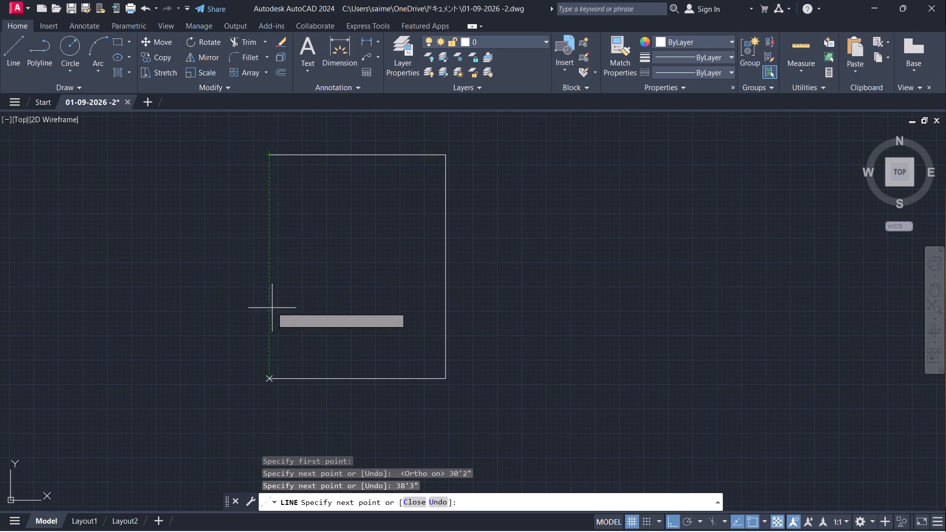
pyautogui.click(269, 377)
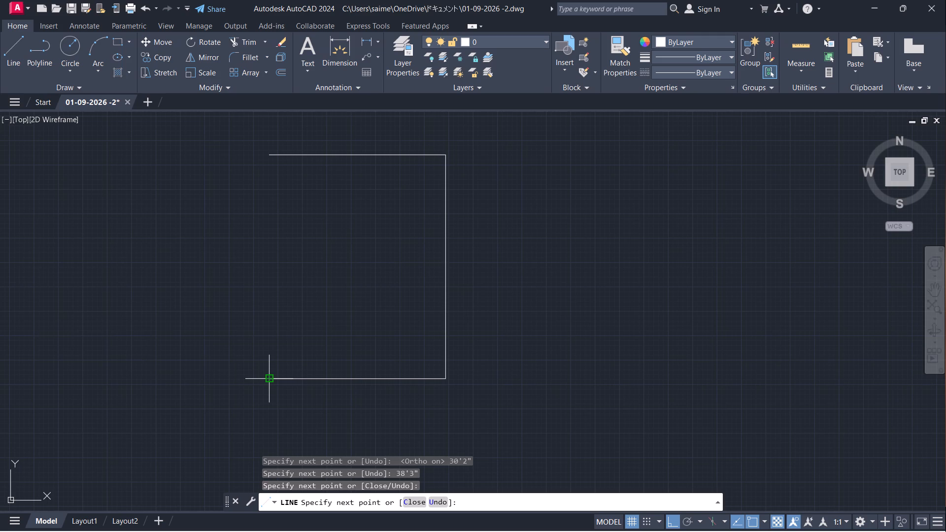
pyautogui.click(267, 157)
pyautogui.press('space')
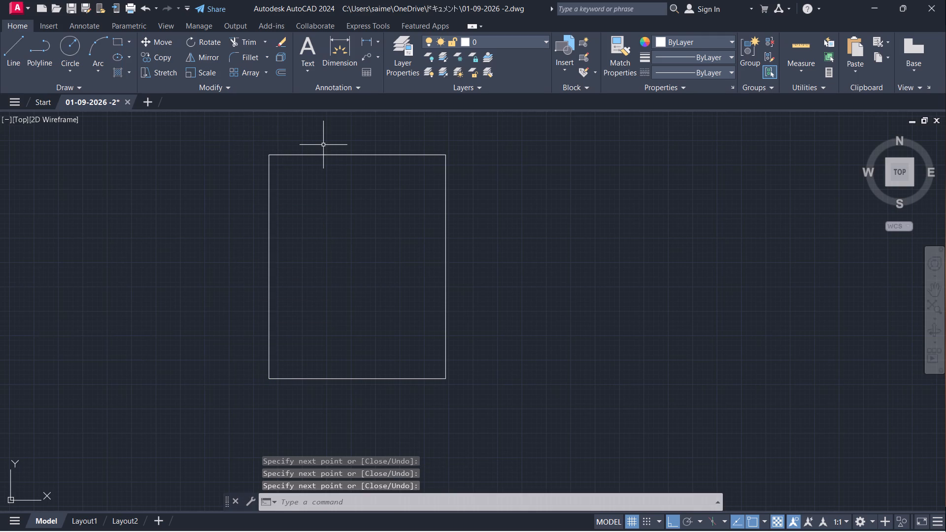
# Draw an outer L-shaped strip from the rectangle's northeast corner, 3' wide on the east and 6' deep on the south, ending at its southwest corner.
pyautogui.press('l')
pyautogui.press('Return')
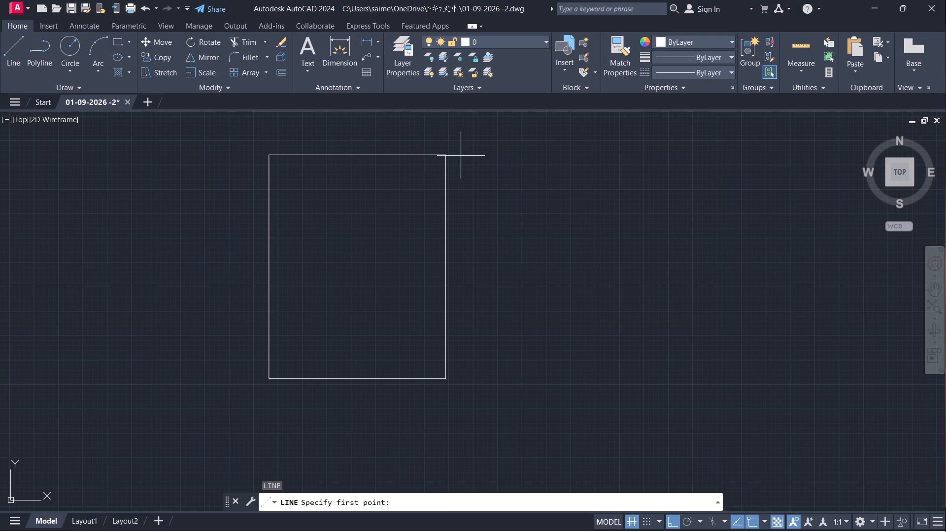
pyautogui.click(450, 155)
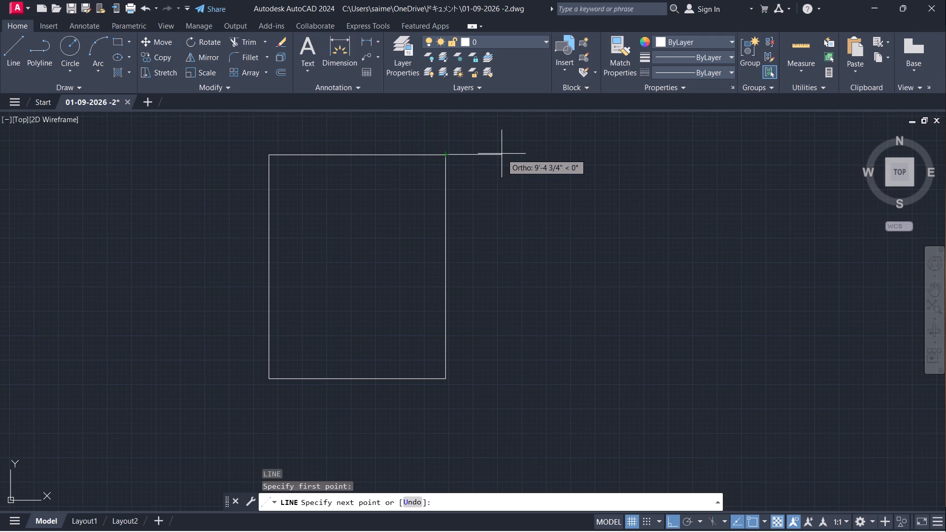
pyautogui.write("3'")
pyautogui.press('Return')
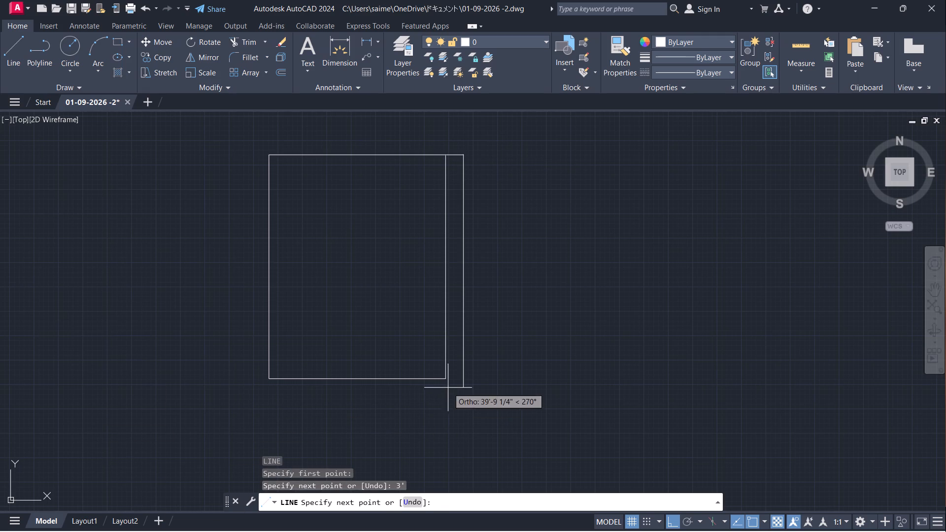
pyautogui.click(463, 379)
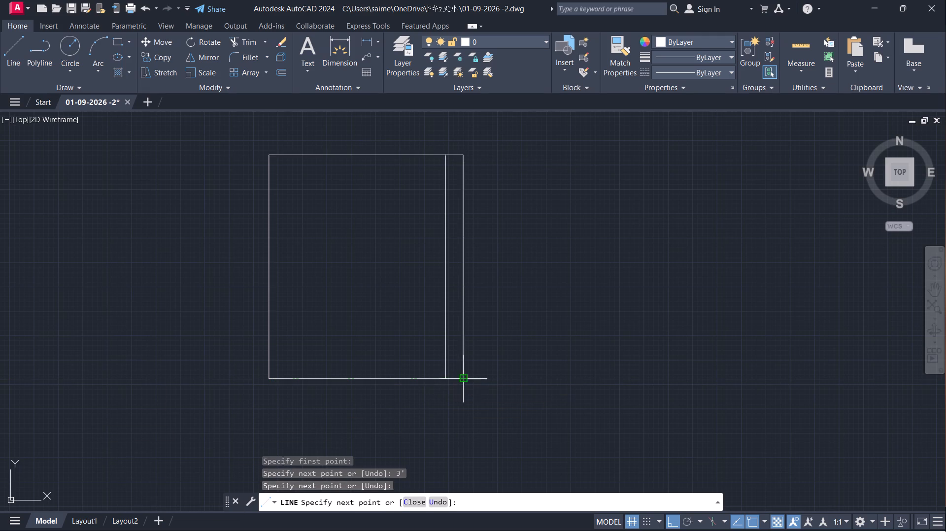
pyautogui.write("6'")
pyautogui.press('Return')
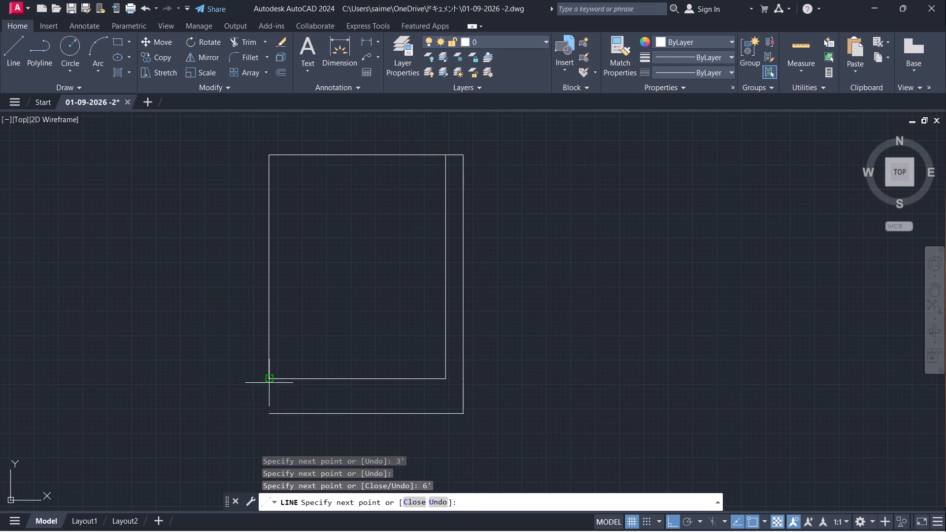
pyautogui.click(269, 413)
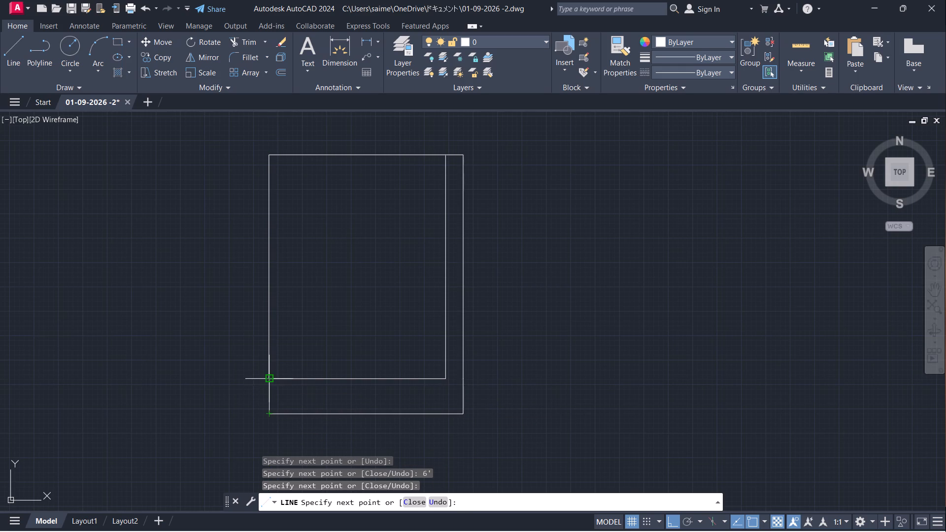
pyautogui.click(270, 381)
pyautogui.press('Escape')
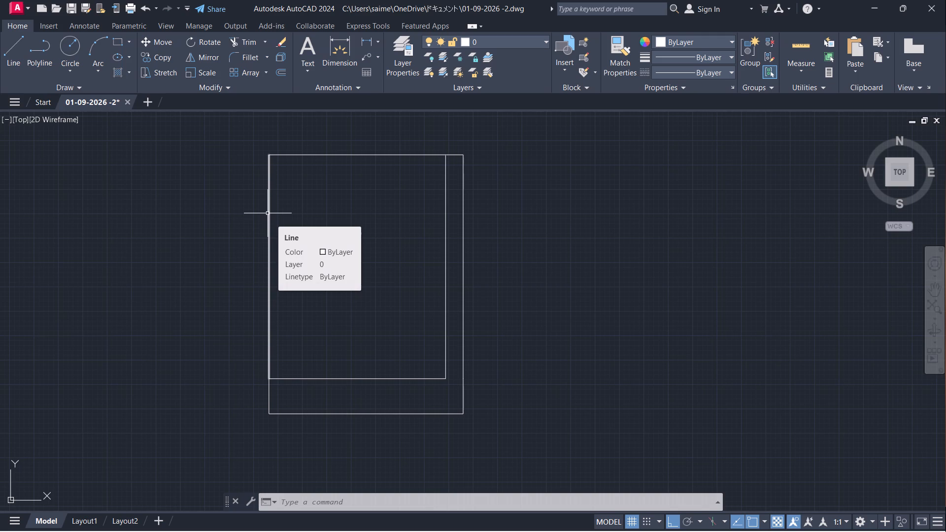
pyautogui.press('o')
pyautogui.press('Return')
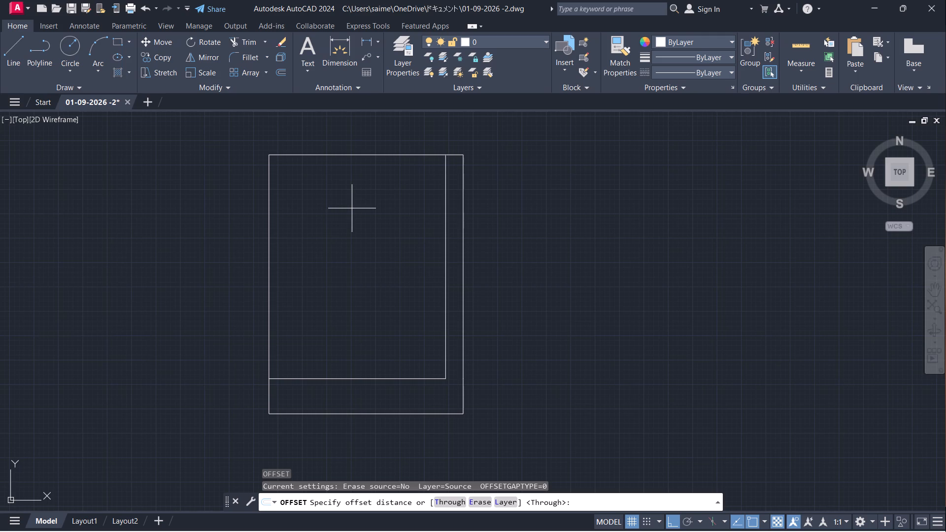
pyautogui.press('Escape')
# Offset all four sides of the 30'2" by 38'3" rectangle 6" inward to form the outer wall thickness.
pyautogui.press('o')
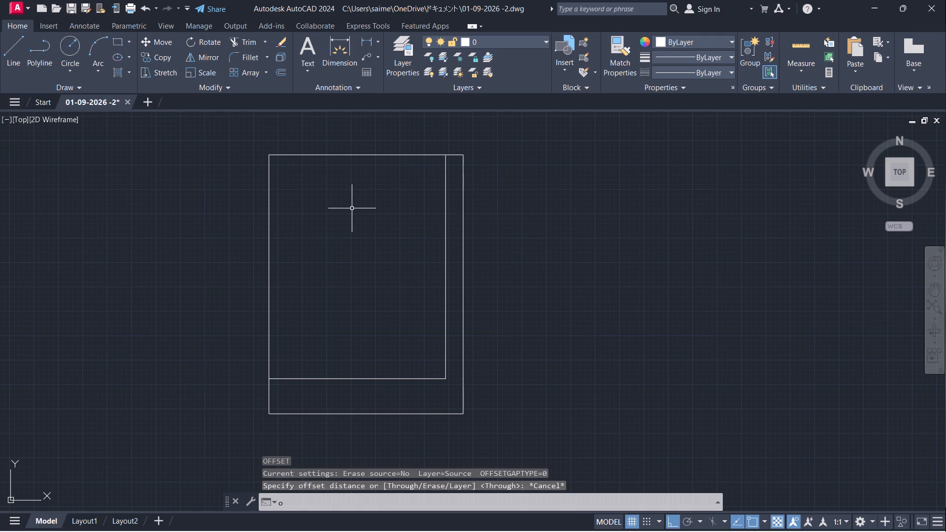
pyautogui.press('Return')
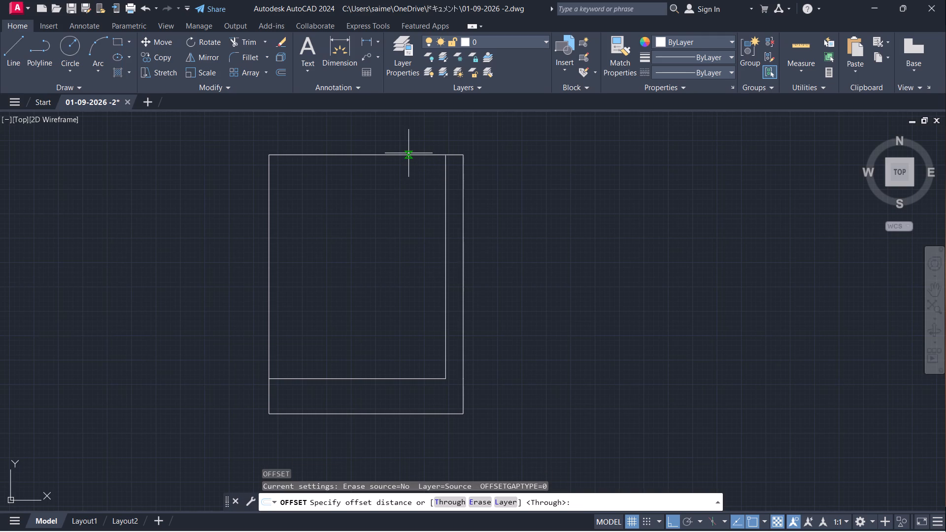
pyautogui.click(390, 158)
pyautogui.write('6"')
pyautogui.press('Return')
pyautogui.click(343, 154)
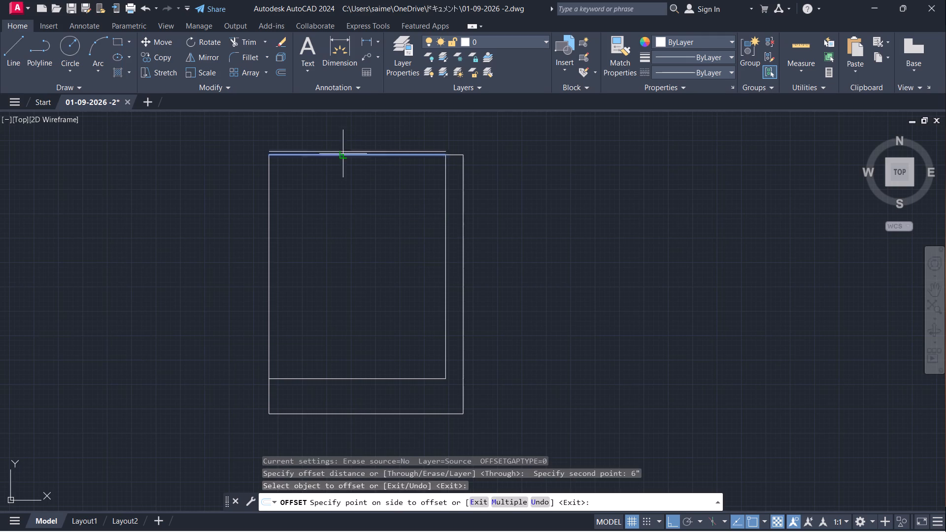
pyautogui.click(356, 198)
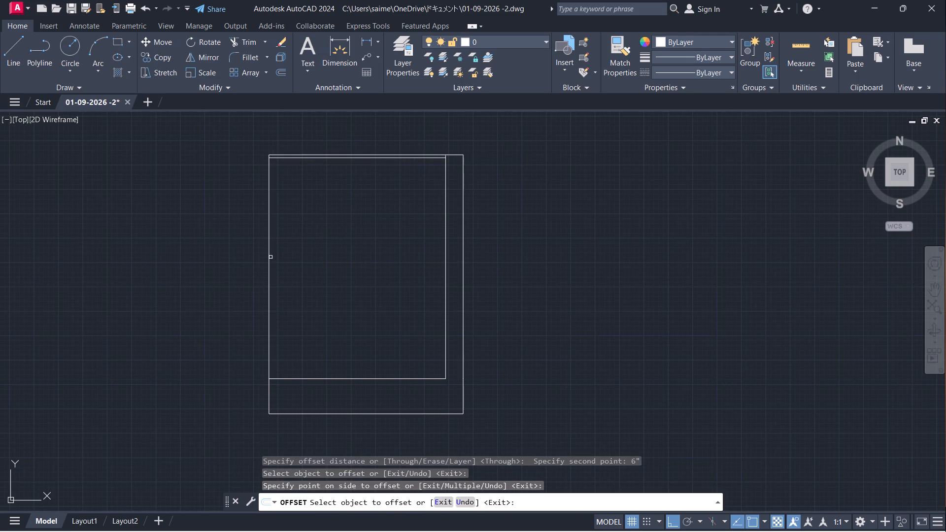
pyautogui.click(270, 260)
pyautogui.click(318, 256)
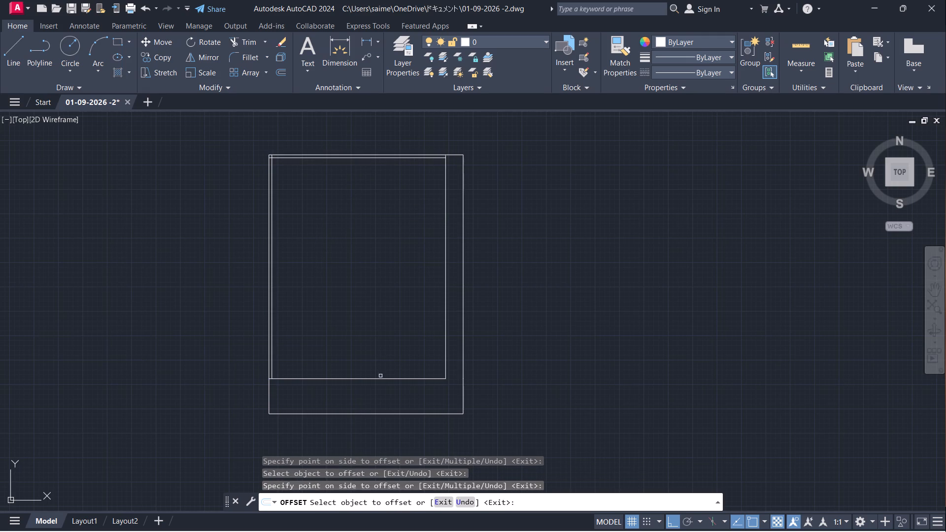
pyautogui.click(381, 379)
pyautogui.click(383, 364)
pyautogui.click(445, 318)
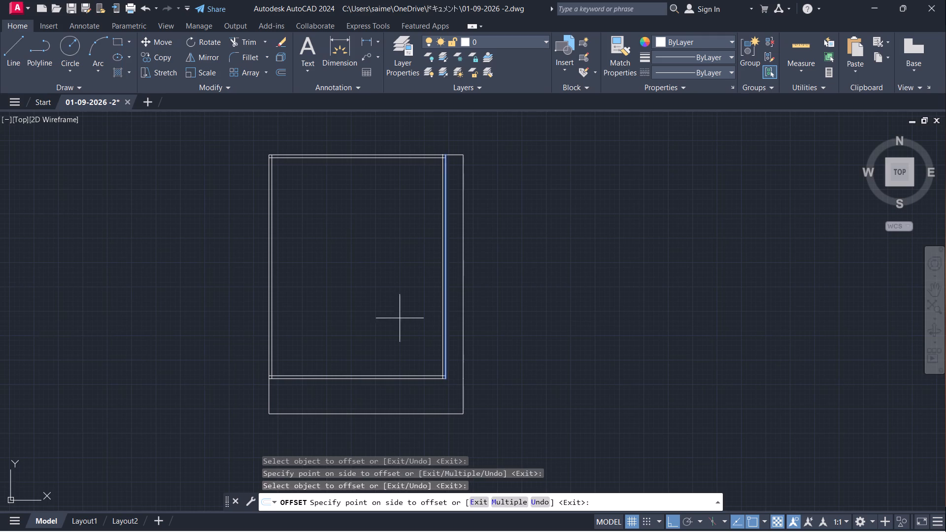
pyautogui.click(399, 318)
pyautogui.press('Escape')
# Trim the overlapping ends of the inner wall lines at the northwest and northeast corners.
pyautogui.write('tr')
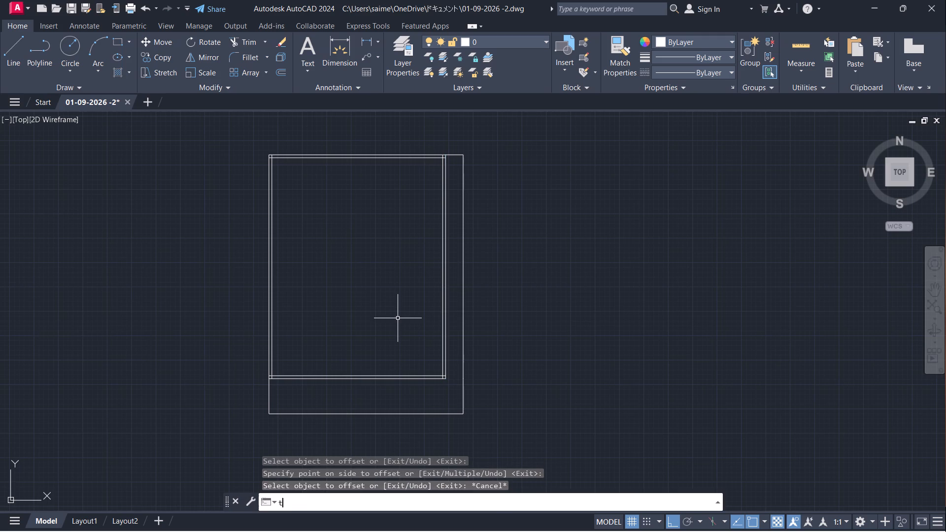
pyautogui.press('Return')
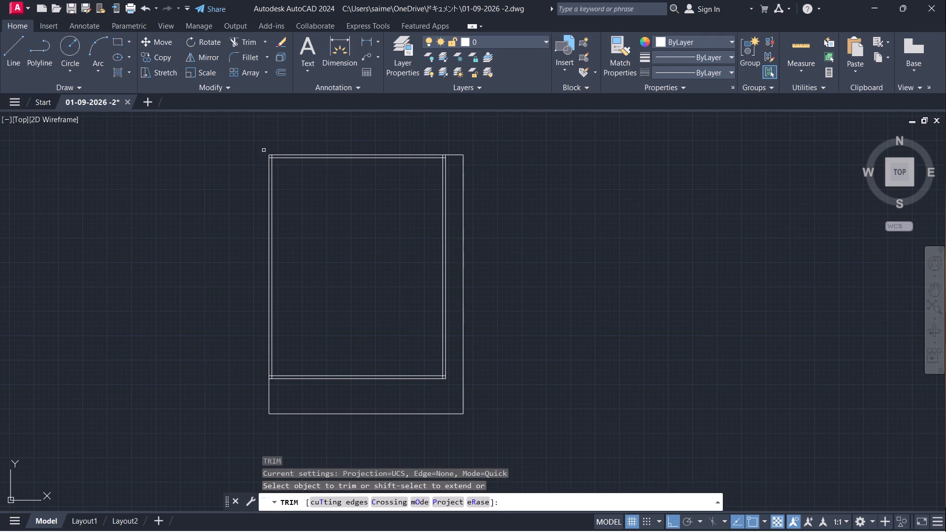
pyautogui.scroll(4, 270, 148)
pyautogui.scroll(3, 282, 201)
pyautogui.click(252, 199)
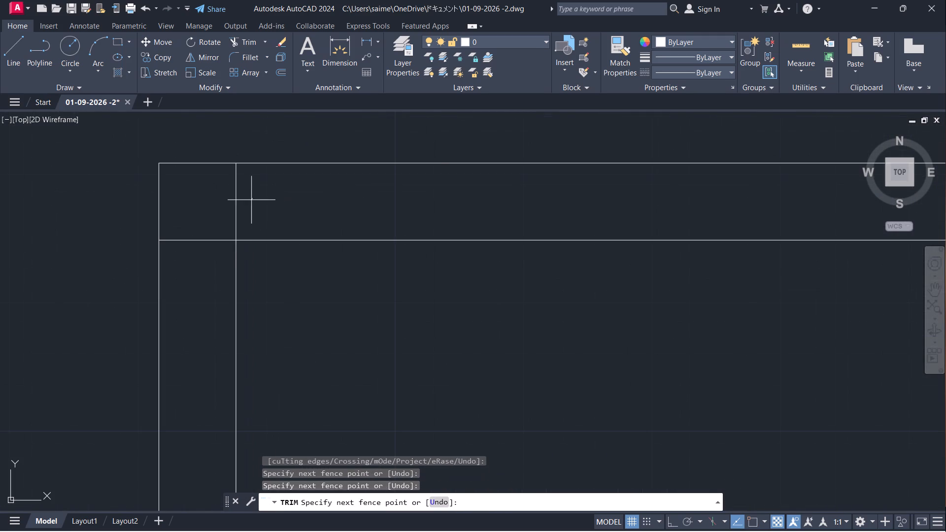
pyautogui.click(220, 249)
pyautogui.scroll(-6, 212, 223)
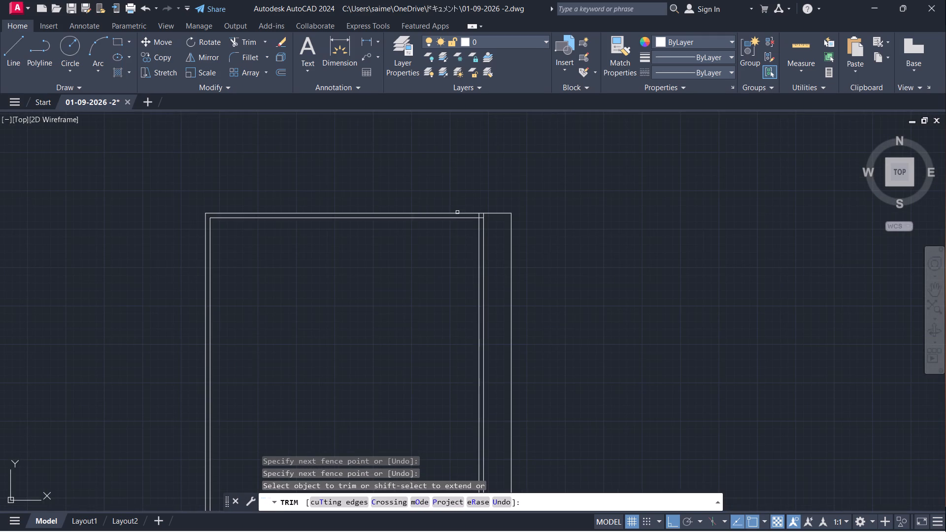
pyautogui.scroll(5, 476, 209)
pyautogui.click(525, 310)
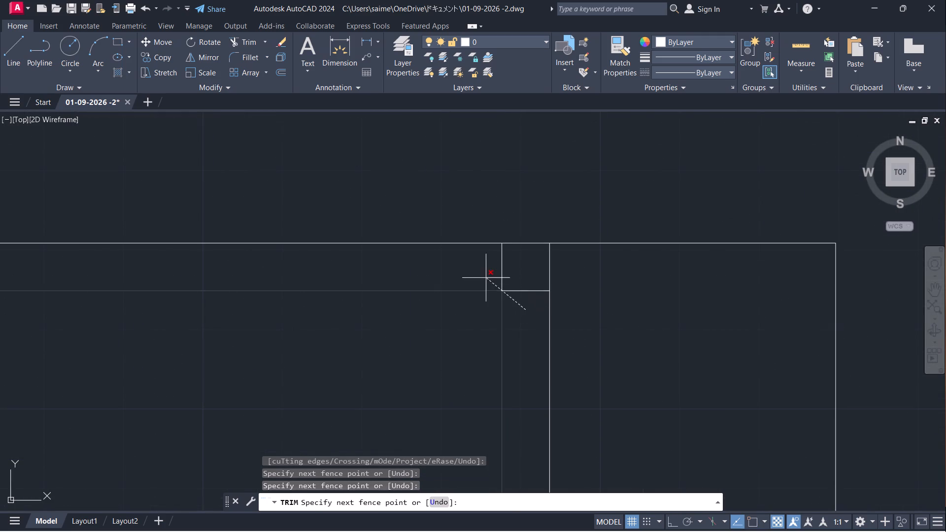
pyautogui.click(495, 274)
# Trim the overlapping ends of the inner wall lines at the southeast and southwest corners.
pyautogui.scroll(-6, 473, 186)
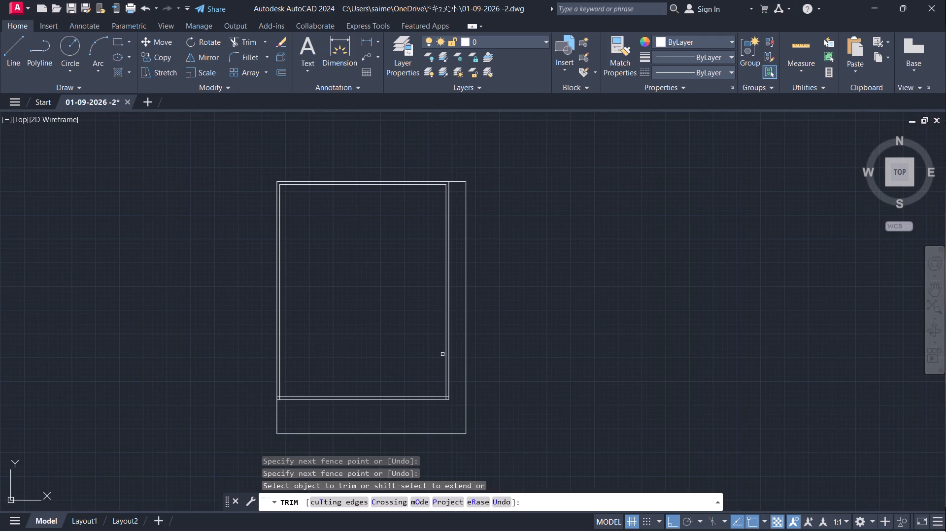
pyautogui.scroll(4, 458, 389)
pyautogui.moveTo(414, 407); pyautogui.dragTo(468, 329, button='middle')
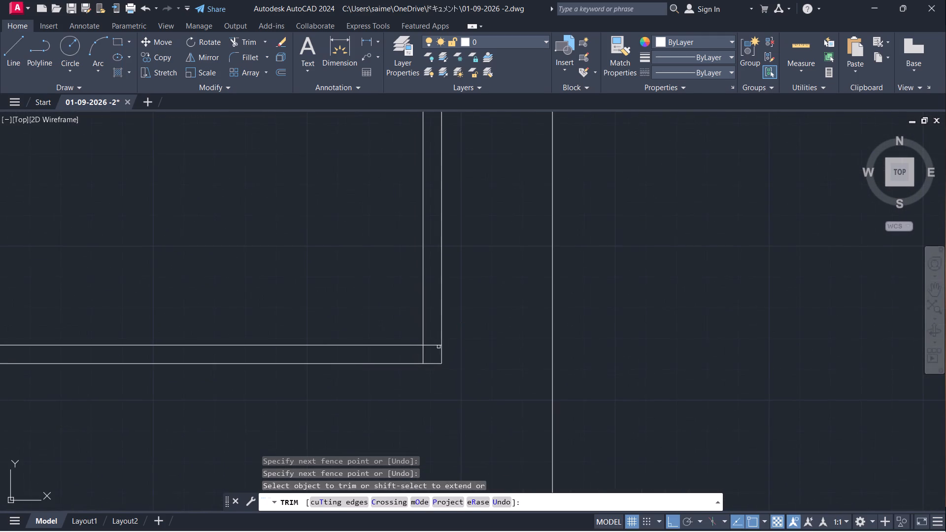
pyautogui.scroll(2, 359, 368)
pyautogui.click(541, 297)
pyautogui.click(501, 346)
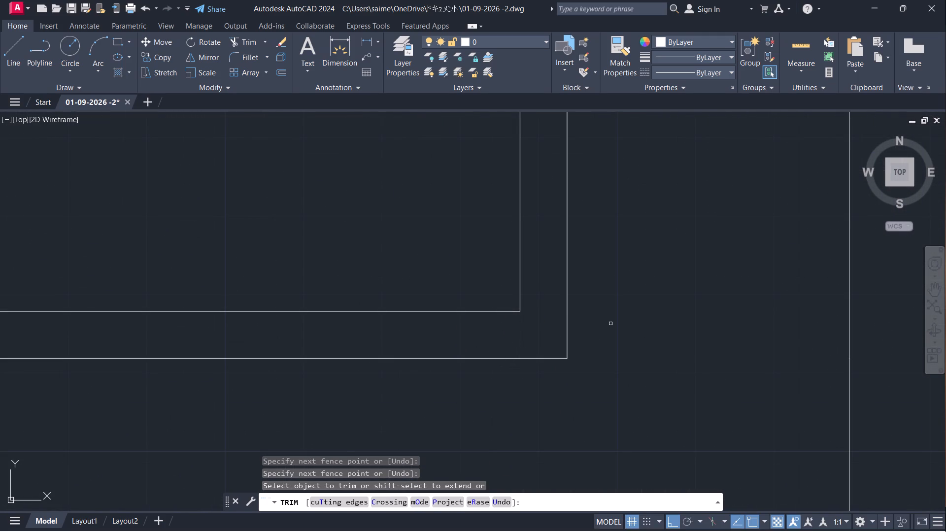
pyautogui.scroll(-5, 619, 319)
pyautogui.scroll(5, 352, 314)
pyautogui.click(317, 387)
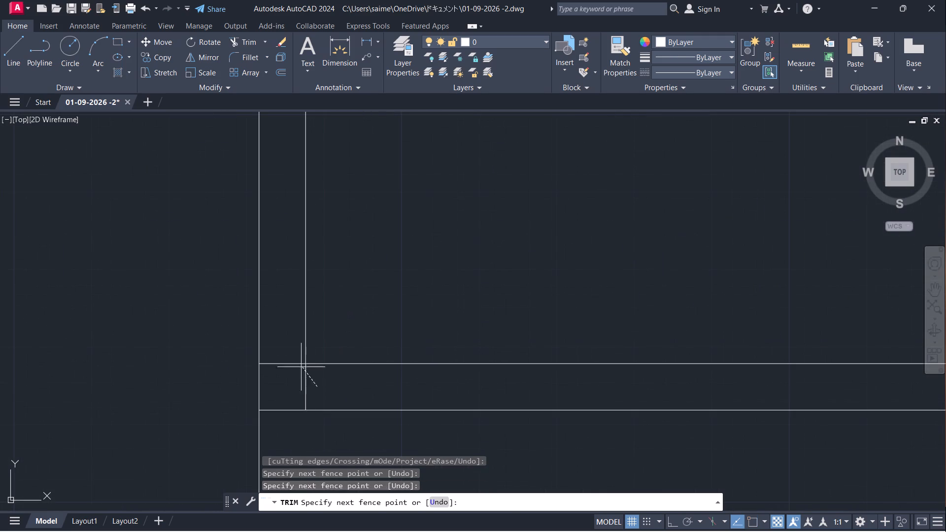
pyautogui.click(292, 362)
pyautogui.press('Escape')
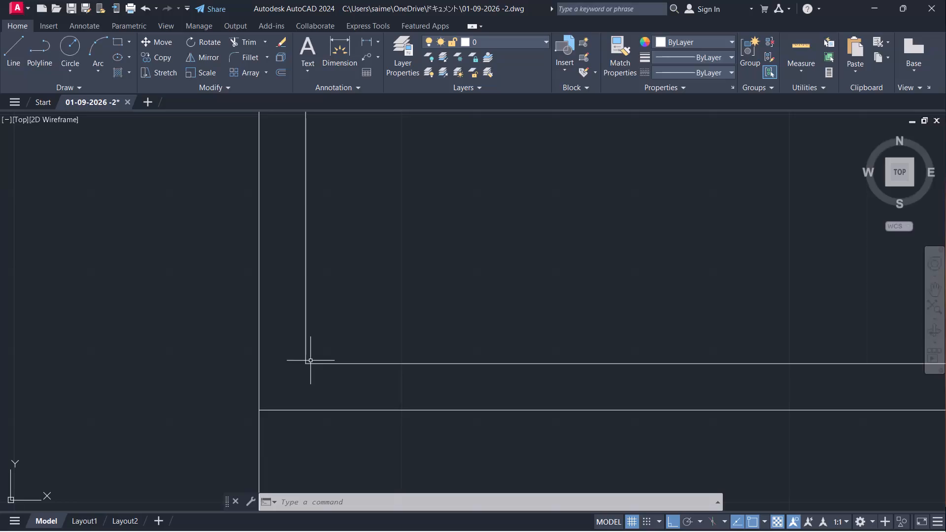
pyautogui.press('space')
pyautogui.press('Escape')
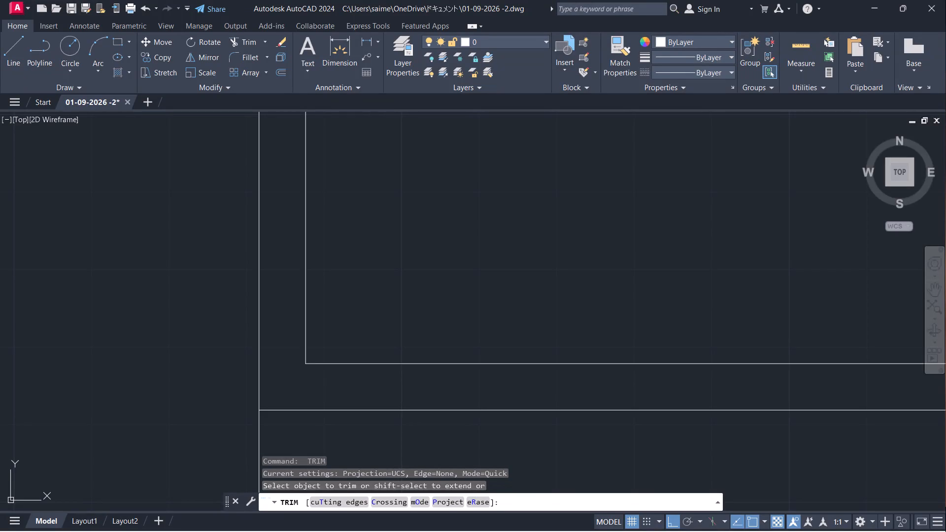
# Offset the inner line of the north wall 11'8" south to mark the first partition across the plan.
pyautogui.press('o')
pyautogui.press('Return')
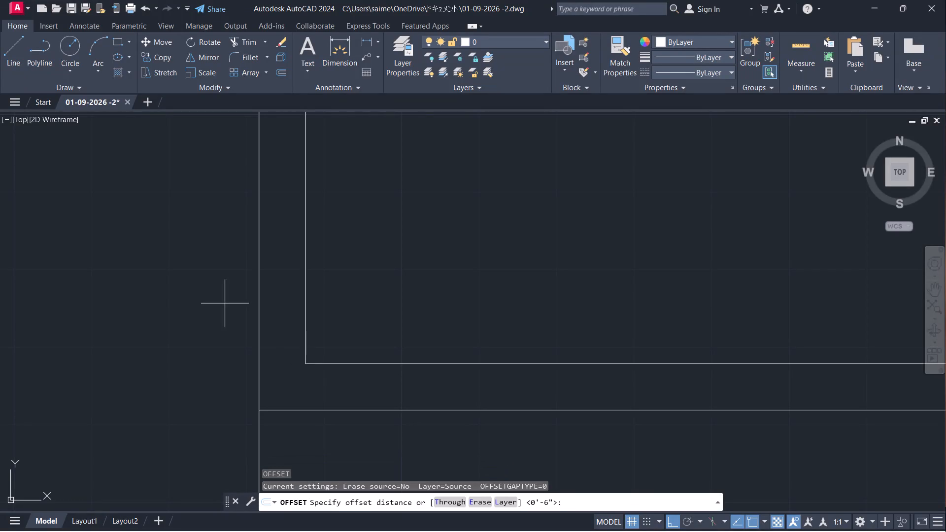
pyautogui.scroll(-3, 139, 286)
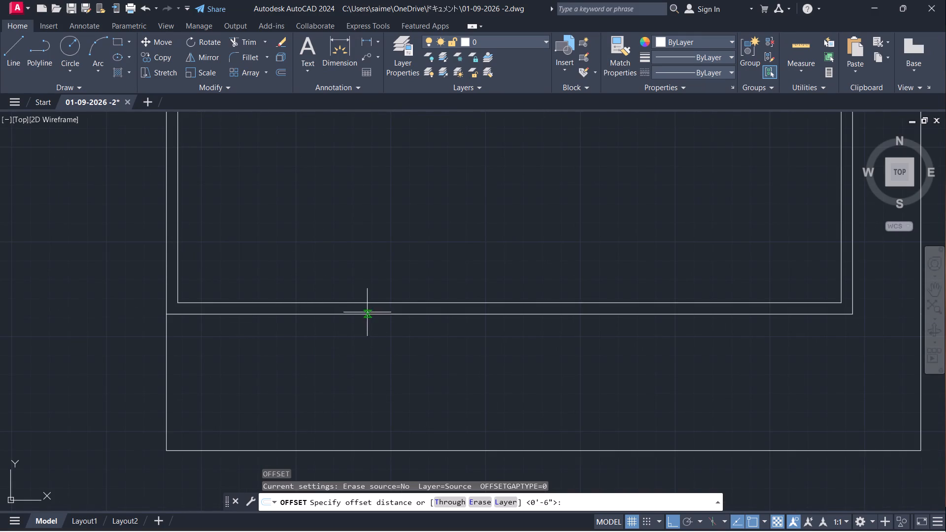
pyautogui.scroll(-1, 405, 305)
pyautogui.moveTo(392, 234); pyautogui.dragTo(242, 485, button='middle')
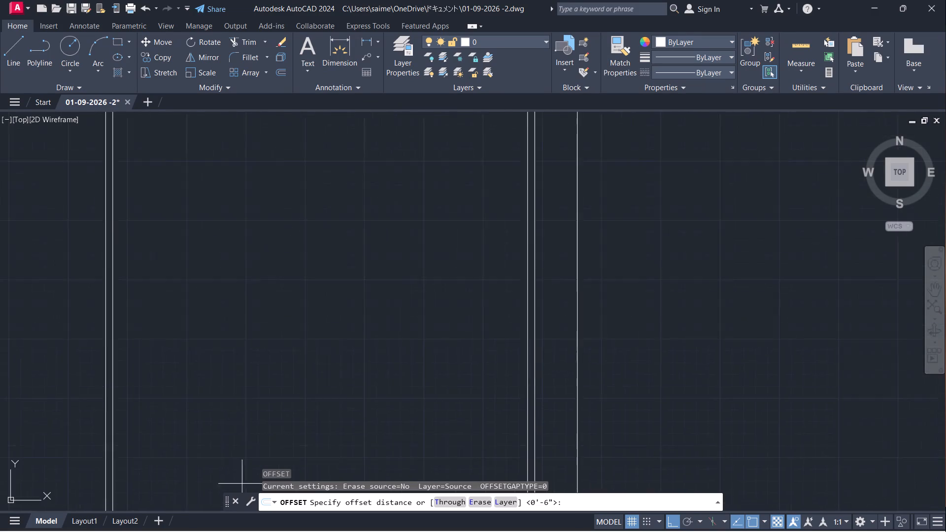
pyautogui.scroll(-1, 246, 465)
pyautogui.scroll(-1, 296, 298)
pyautogui.click(284, 231)
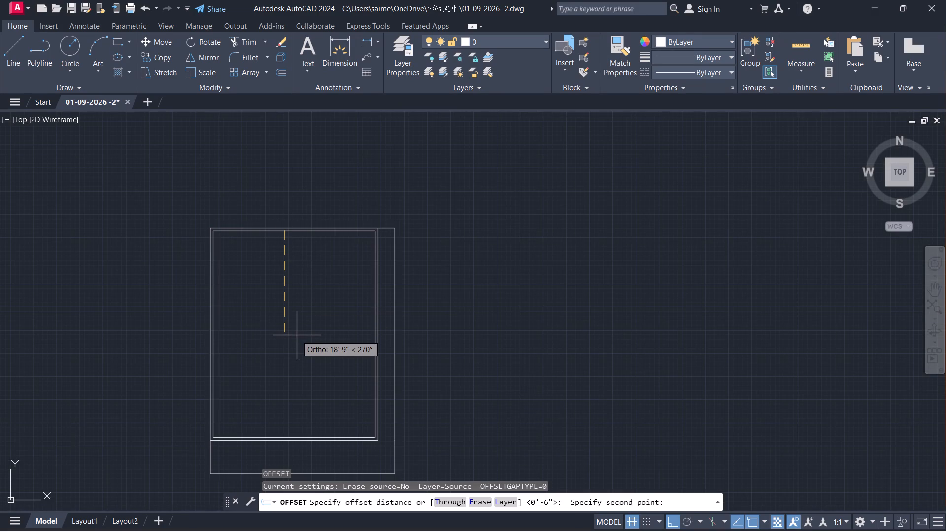
pyautogui.write("11'")
pyautogui.write('8"')
pyautogui.press('Return')
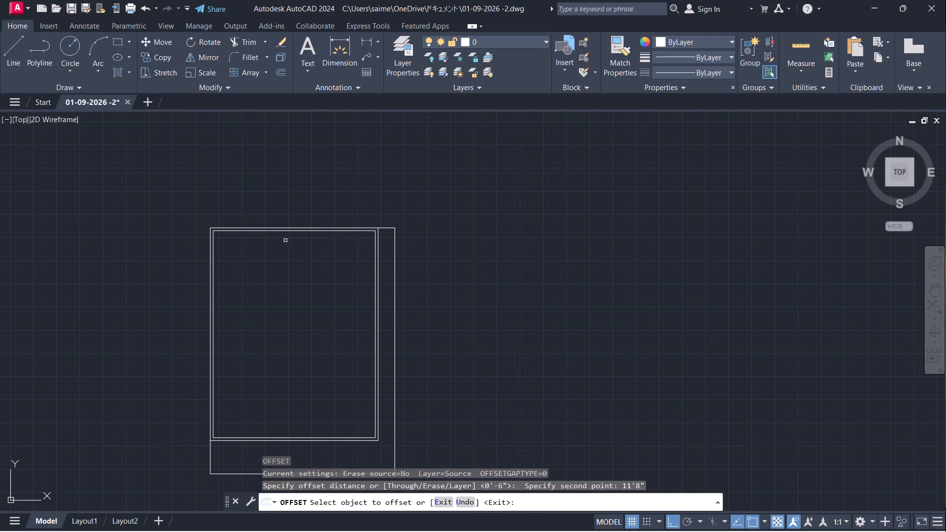
pyautogui.click(289, 232)
pyautogui.click(288, 326)
pyautogui.press('space')
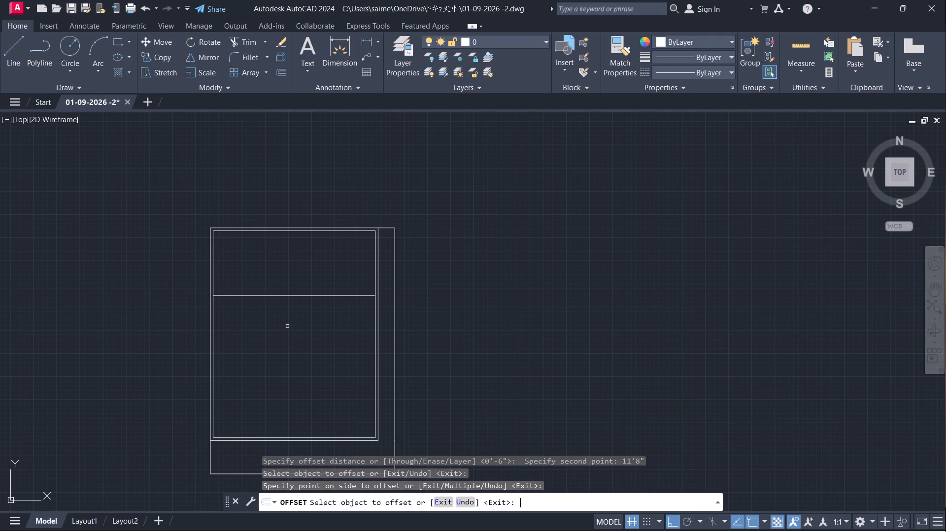
# Offset the new partition line 4.5" south to give the partition wall its thickness.
pyautogui.press('space')
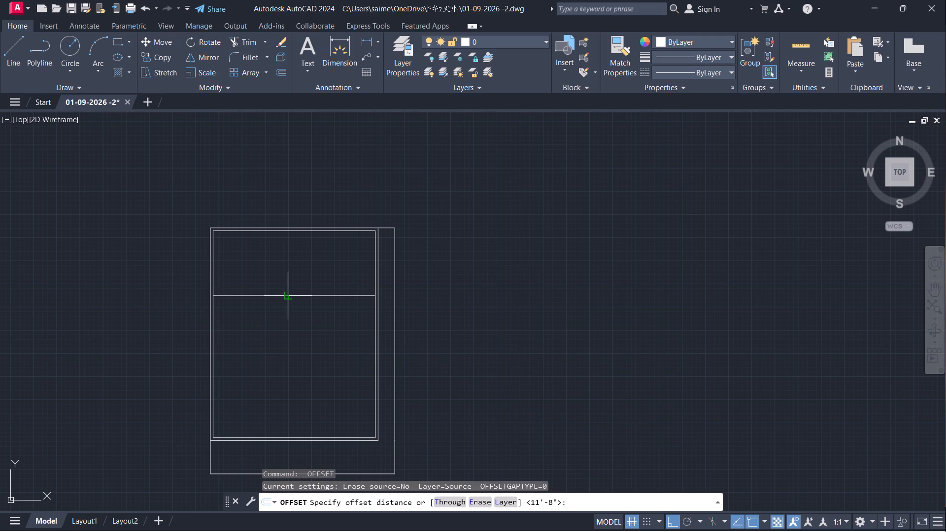
pyautogui.click(287, 296)
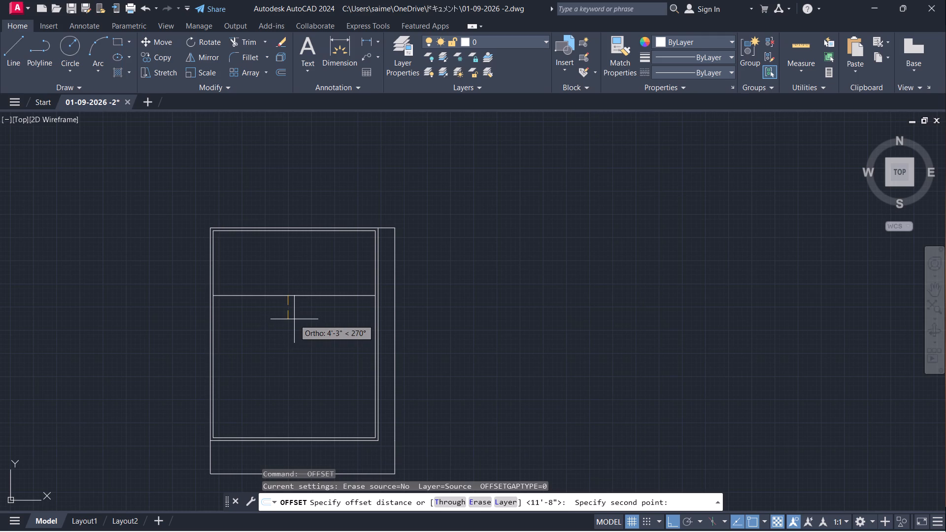
pyautogui.write('4.5"')
pyautogui.press('Return')
pyautogui.click(291, 294)
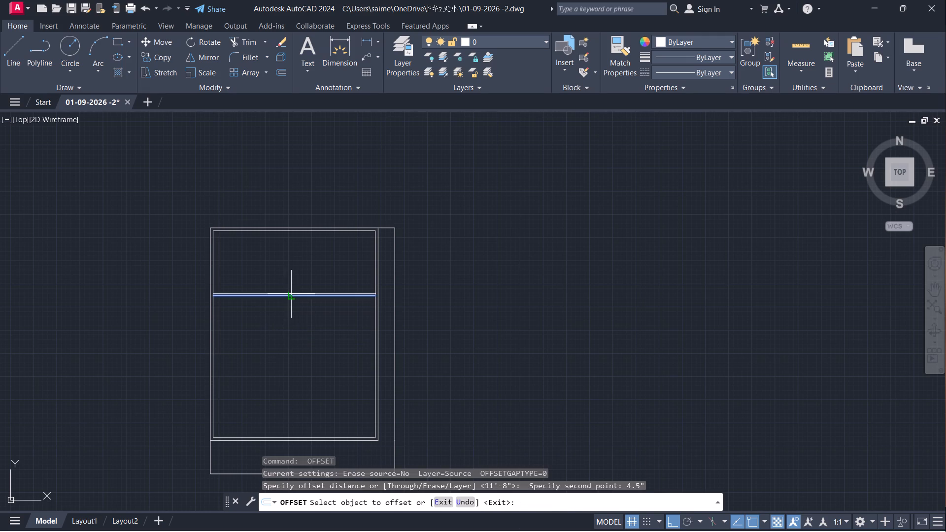
pyautogui.click(298, 327)
pyautogui.press('space')
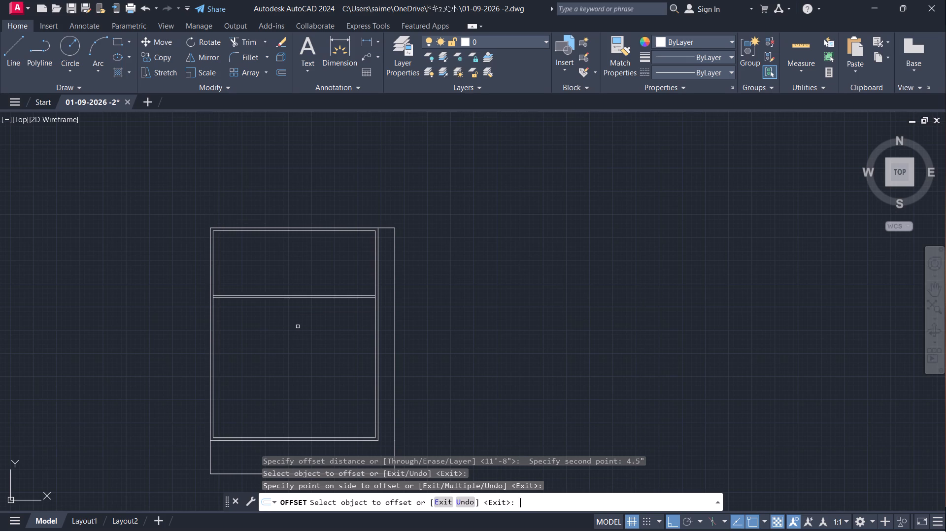
# Offset the partition wall's southern line 3'11.5" south to add another line across the plan.
pyautogui.press('space')
pyautogui.press('o')
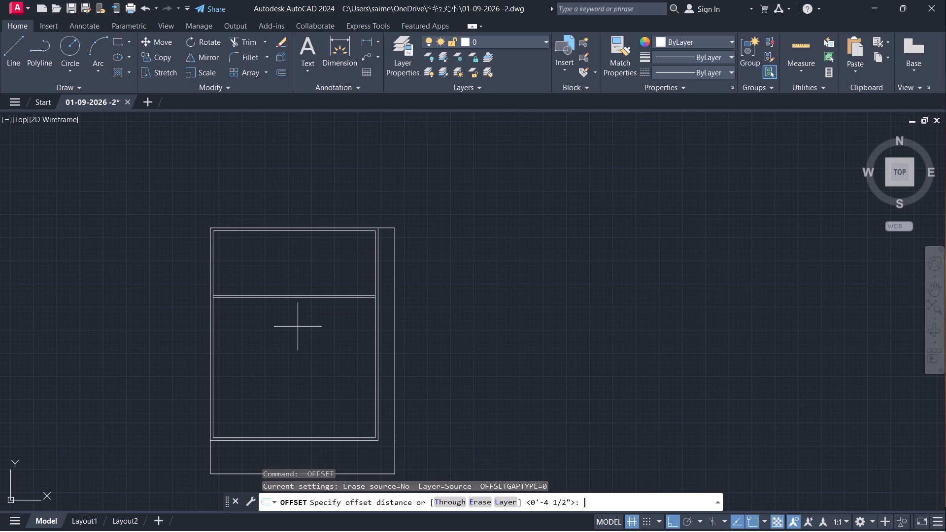
pyautogui.press('Return')
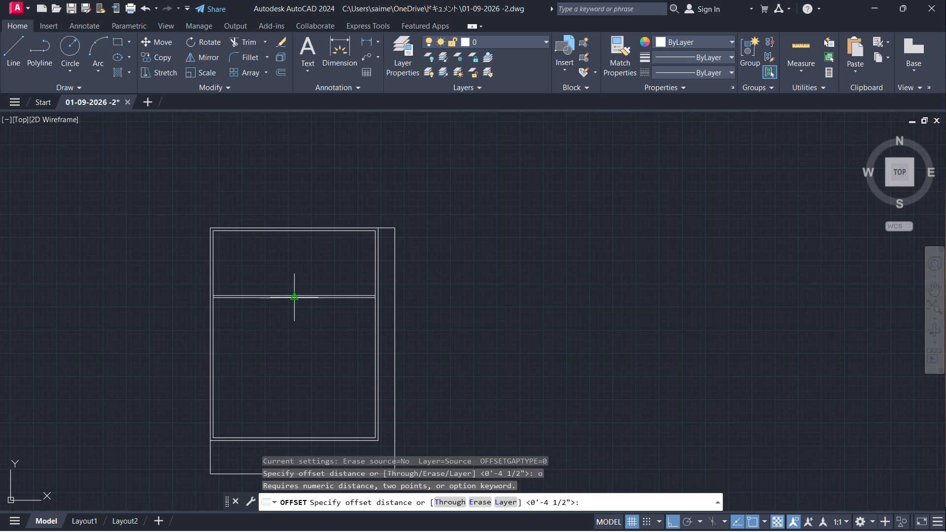
pyautogui.click(291, 299)
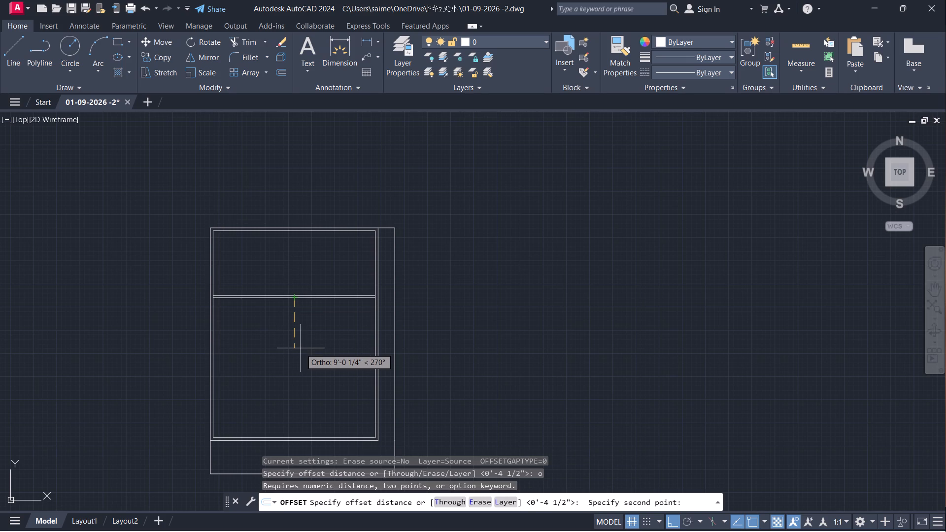
pyautogui.write("3'")
pyautogui.write('11.5')
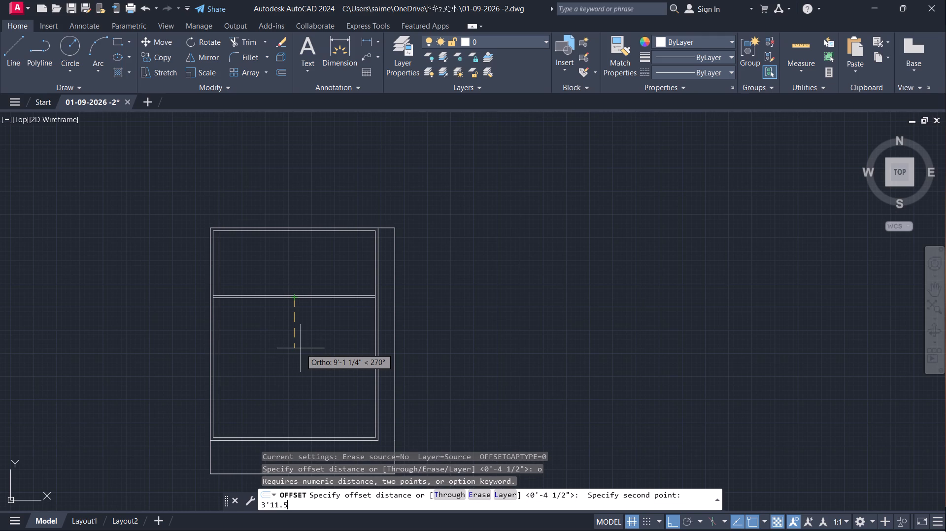
pyautogui.hotkey('shift', '"')
pyautogui.press('Return')
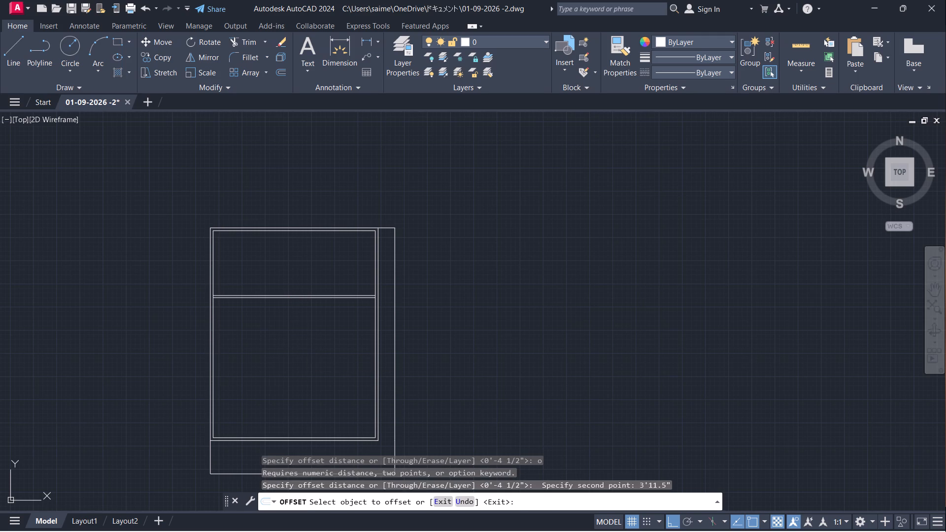
pyautogui.click(286, 298)
pyautogui.click(301, 351)
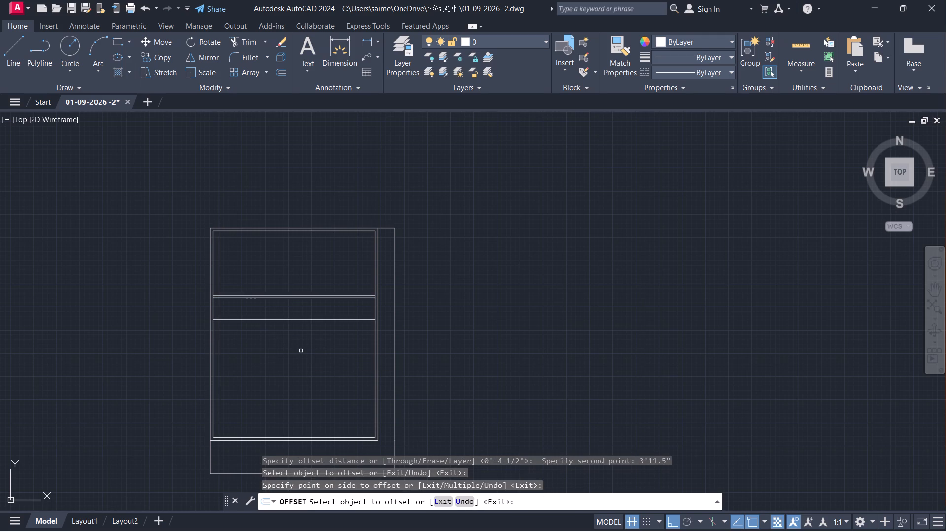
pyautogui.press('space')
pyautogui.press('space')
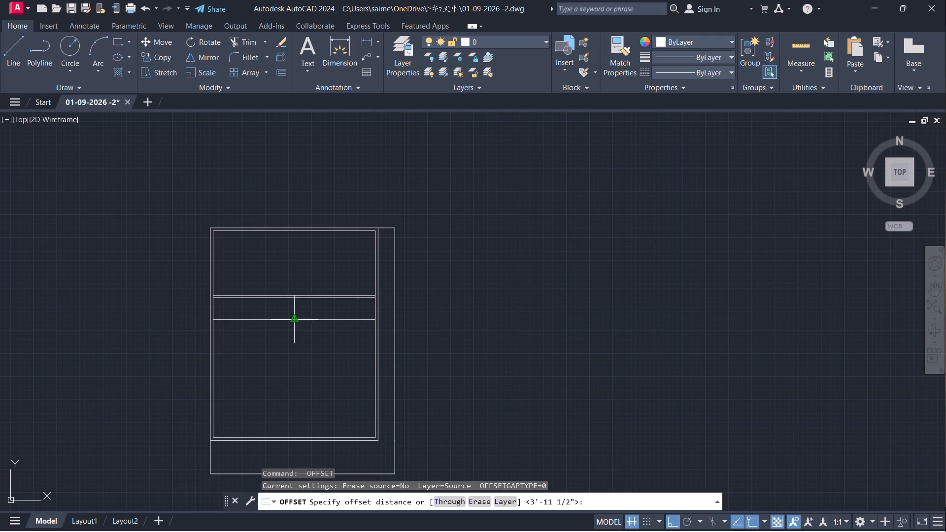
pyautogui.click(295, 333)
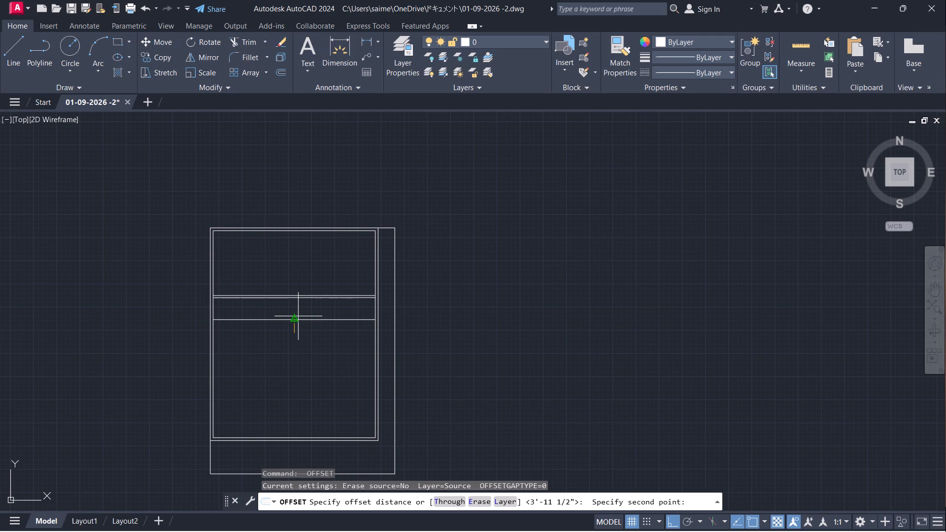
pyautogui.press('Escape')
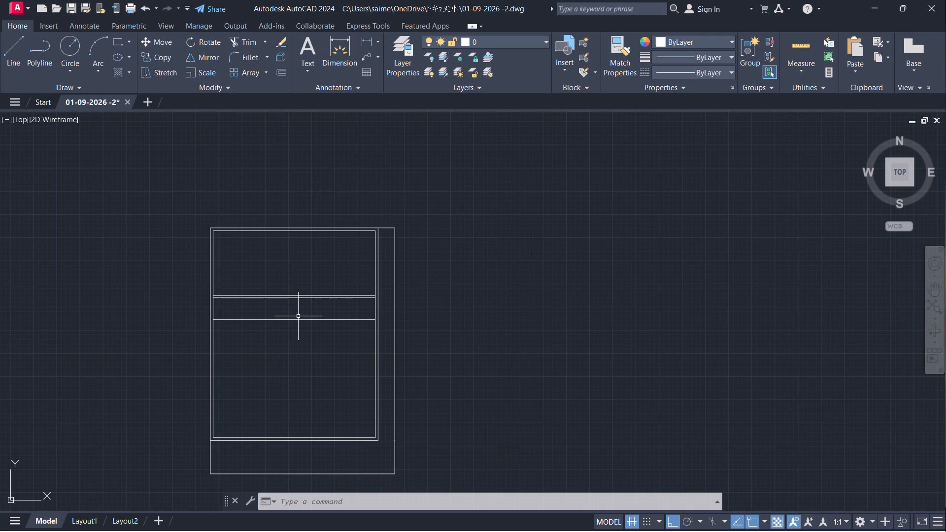
# Offset the southernmost partition line 4.5" south to give the second cross partition its thickness.
pyautogui.press('o')
pyautogui.press('Return')
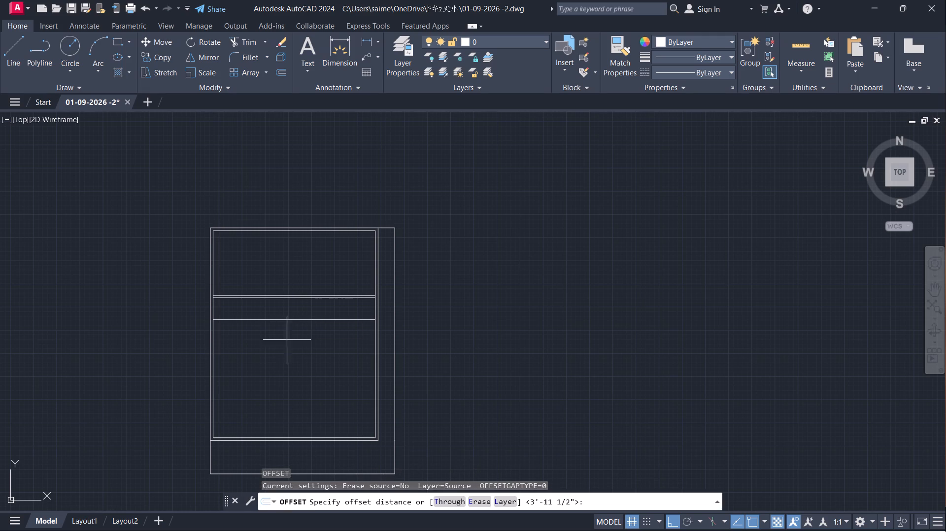
pyautogui.click(297, 322)
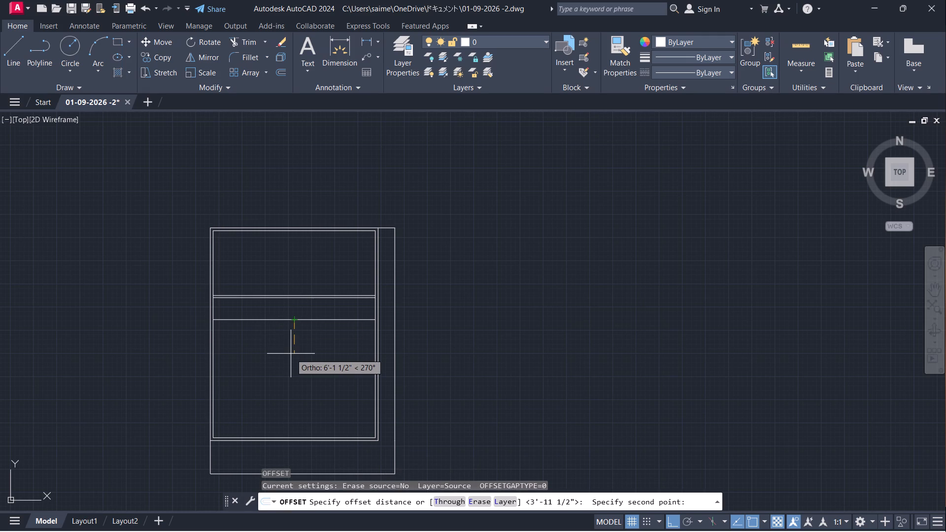
pyautogui.write('4.5"')
pyautogui.press('Return')
pyautogui.click(296, 319)
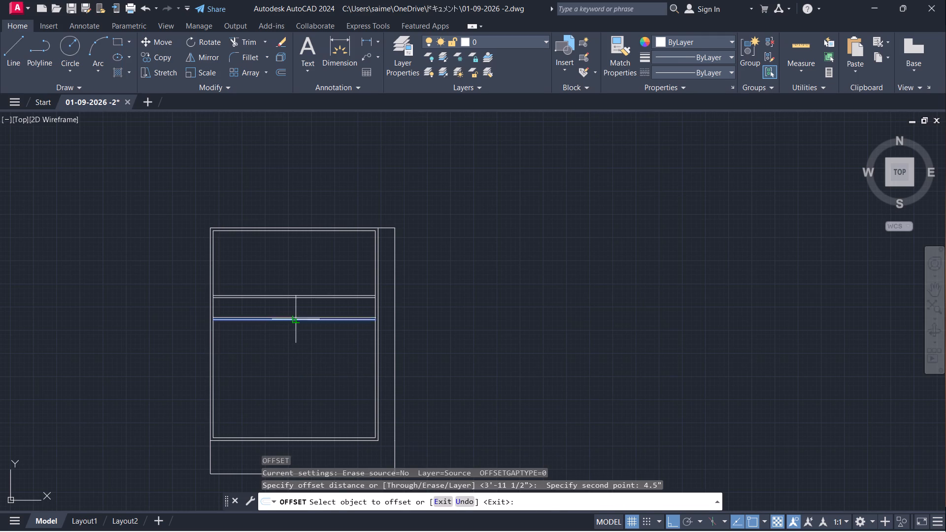
pyautogui.click(286, 343)
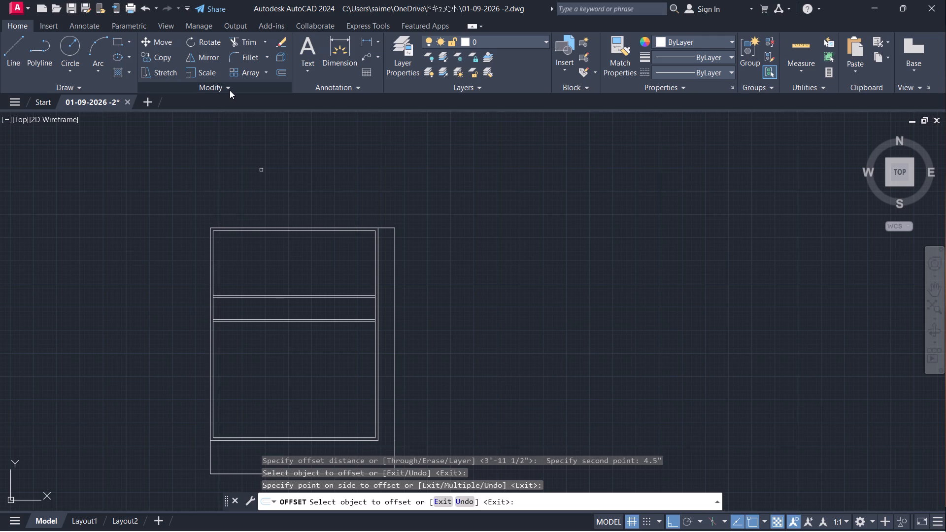
pyautogui.press('space')
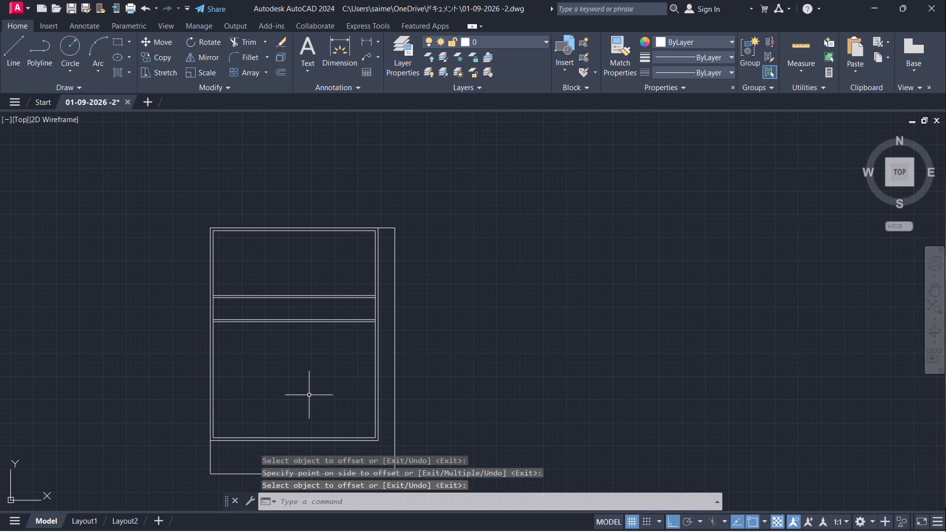
# Offset the second partition's southern line 10' south to mark a third partition across the plan.
pyautogui.moveTo(313, 396); pyautogui.dragTo(328, 362, button='middle')
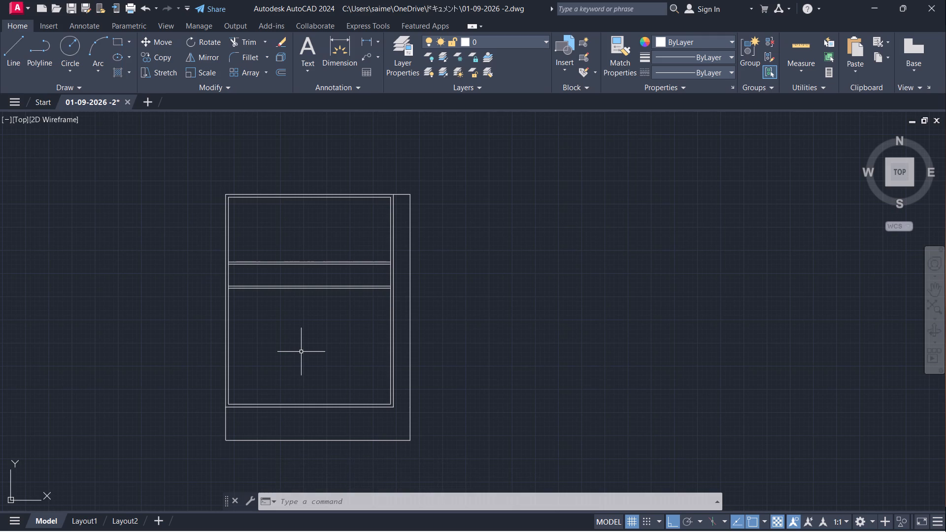
pyautogui.press('o')
pyautogui.press('Return')
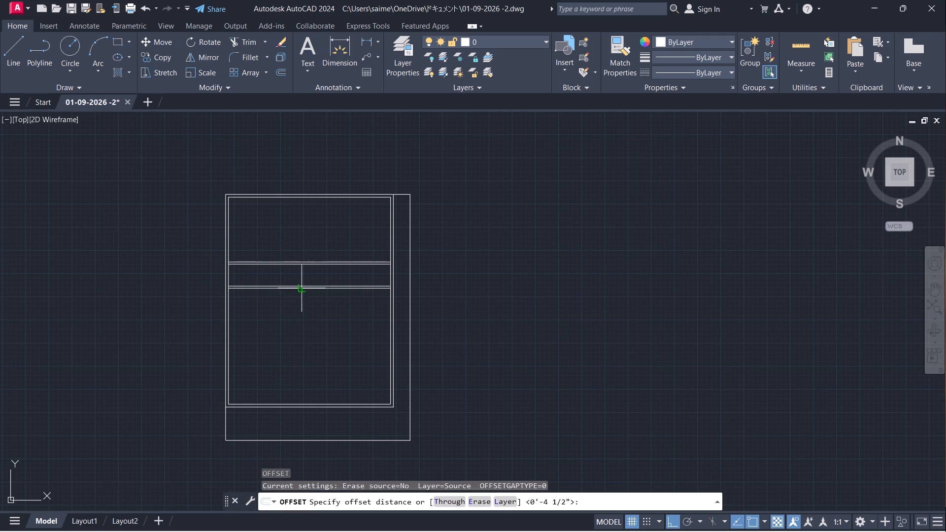
pyautogui.click(305, 288)
pyautogui.write("10'")
pyautogui.press('Return')
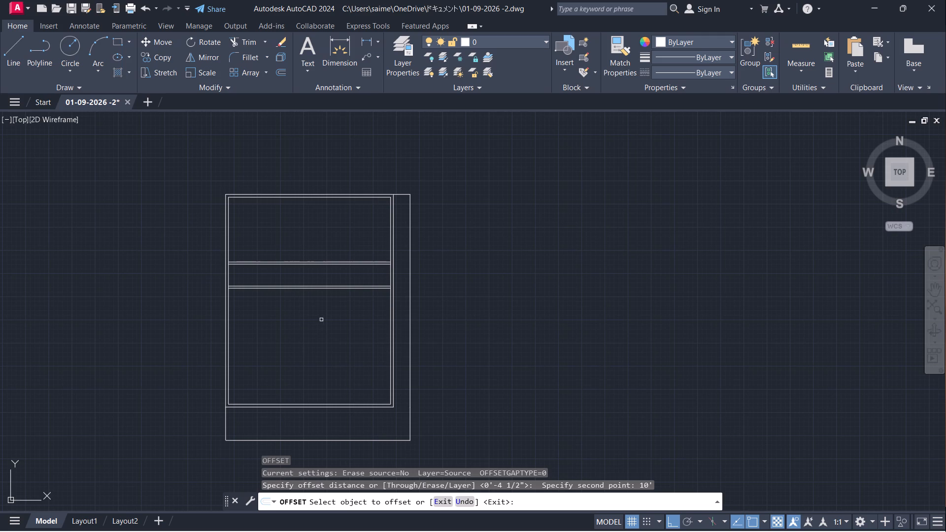
pyautogui.click(322, 288)
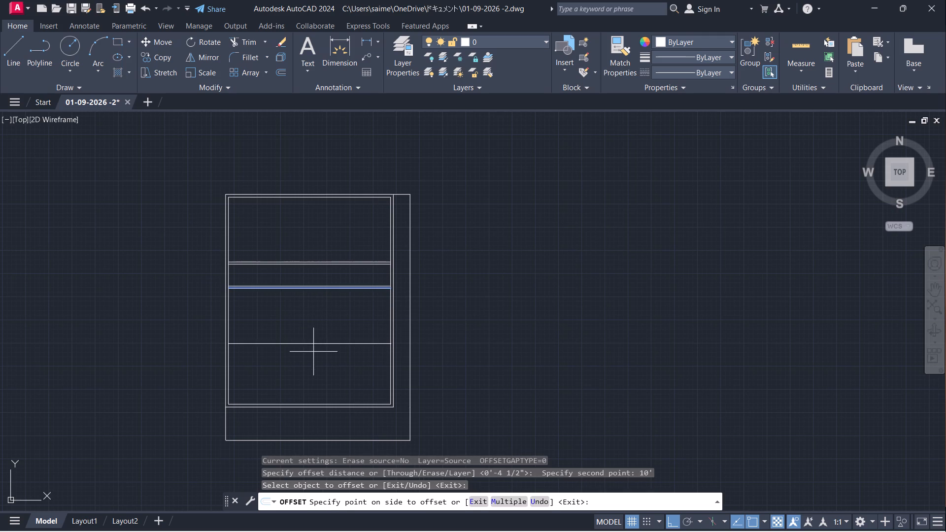
pyautogui.click(313, 359)
pyautogui.press('space')
# Offset the third partition line 4.5" south to give that wall its thickness.
pyautogui.press('space')
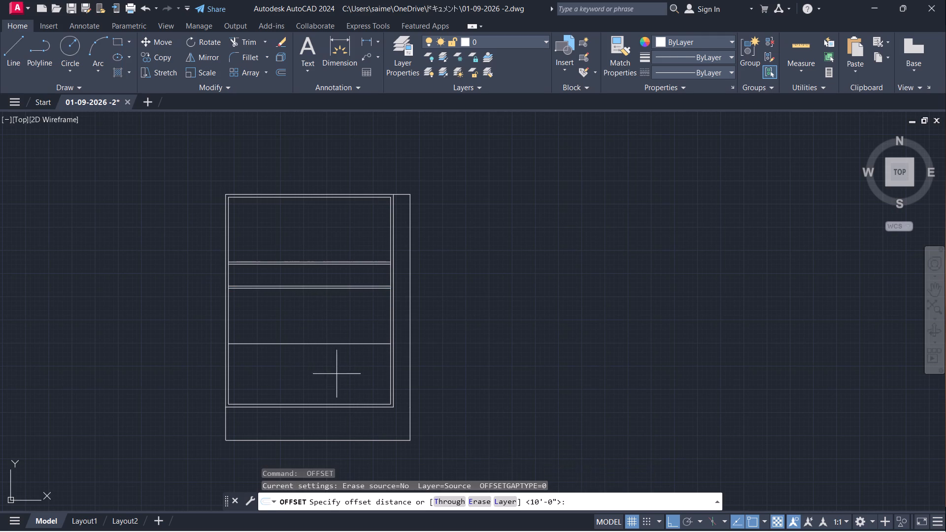
pyautogui.click(304, 342)
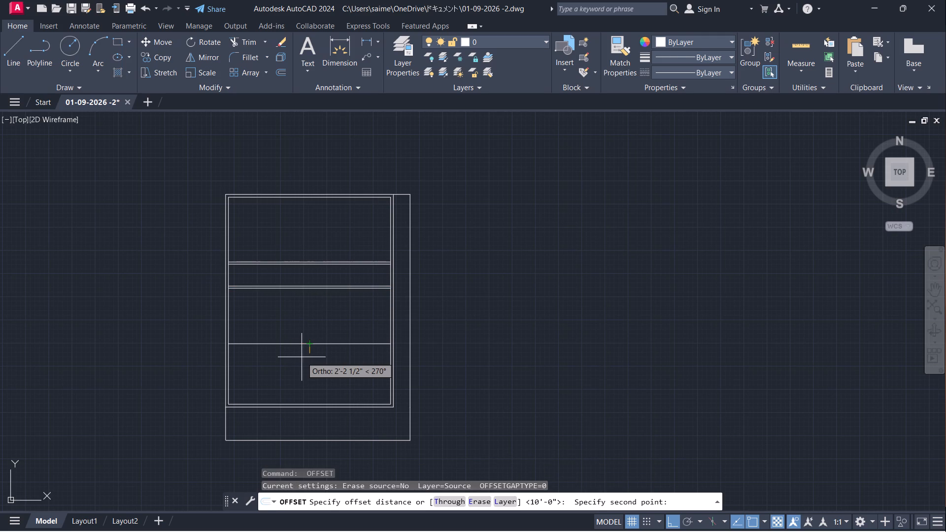
pyautogui.write('4.')
pyautogui.write('5"')
pyautogui.press('Return')
pyautogui.click(293, 343)
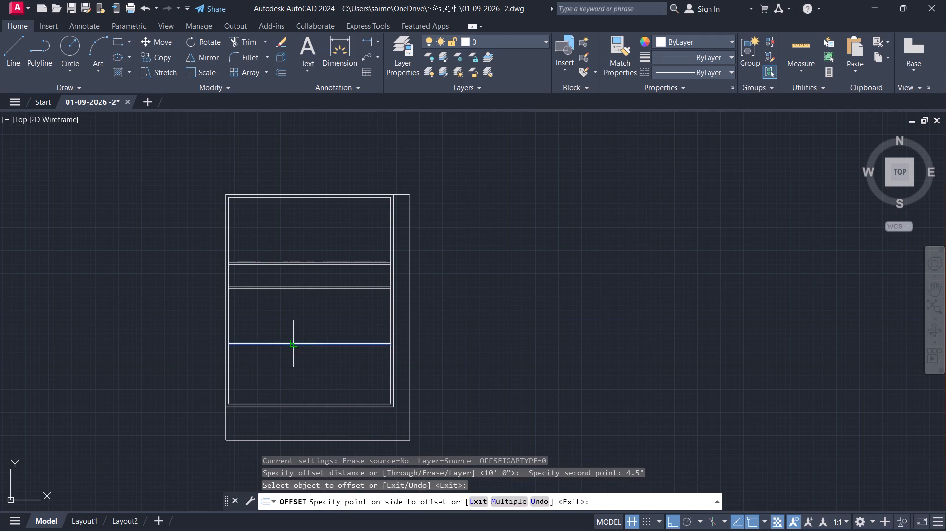
pyautogui.click(280, 360)
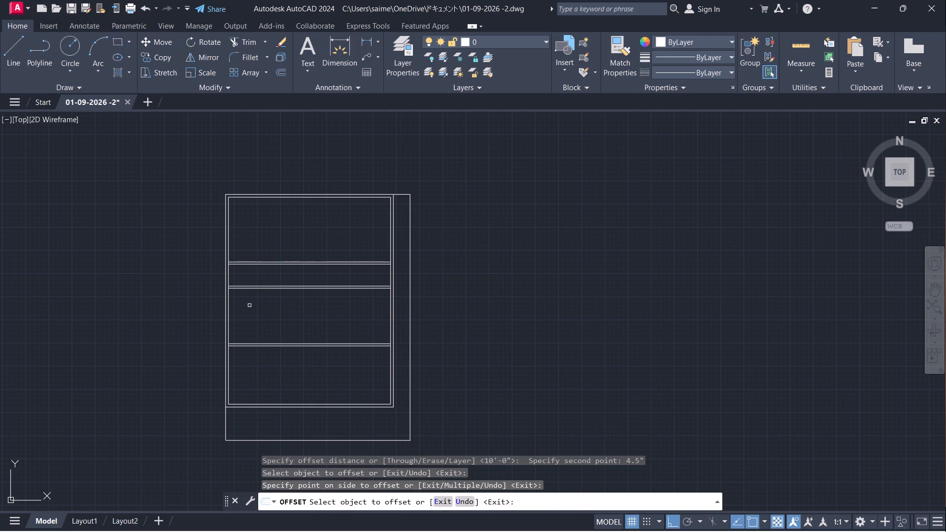
pyautogui.press('space')
# Offset the inner line of the west wall 11'4.5" east to mark a north-south partition through the plan.
pyautogui.press('space')
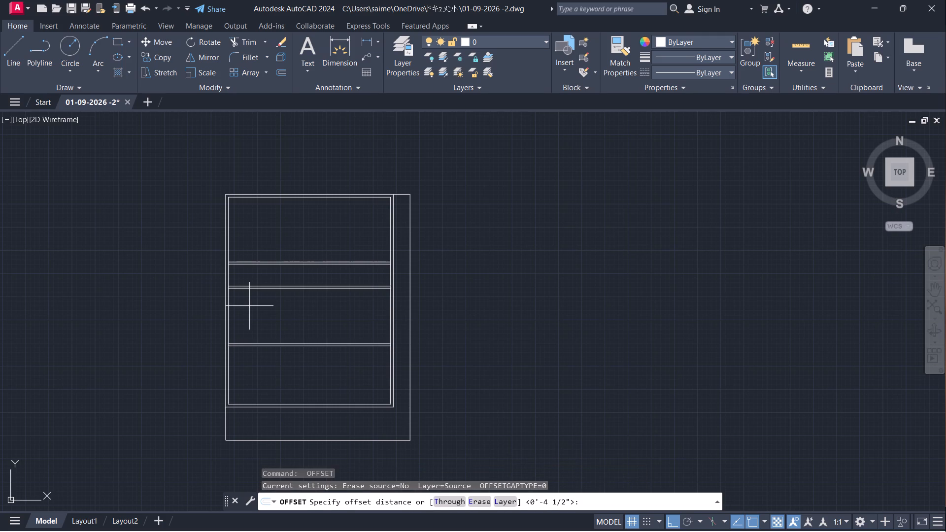
pyautogui.click(228, 372)
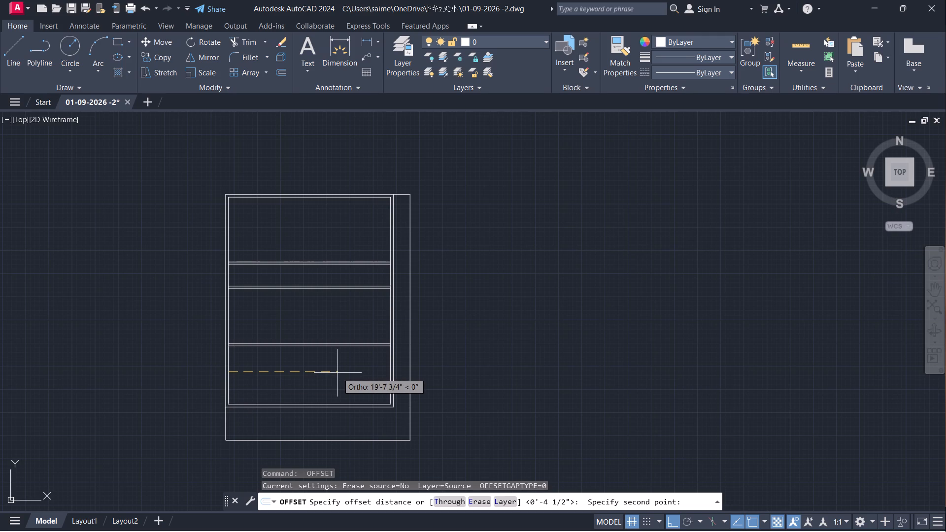
pyautogui.write("11'")
pyautogui.write('4.5"')
pyautogui.press('Return')
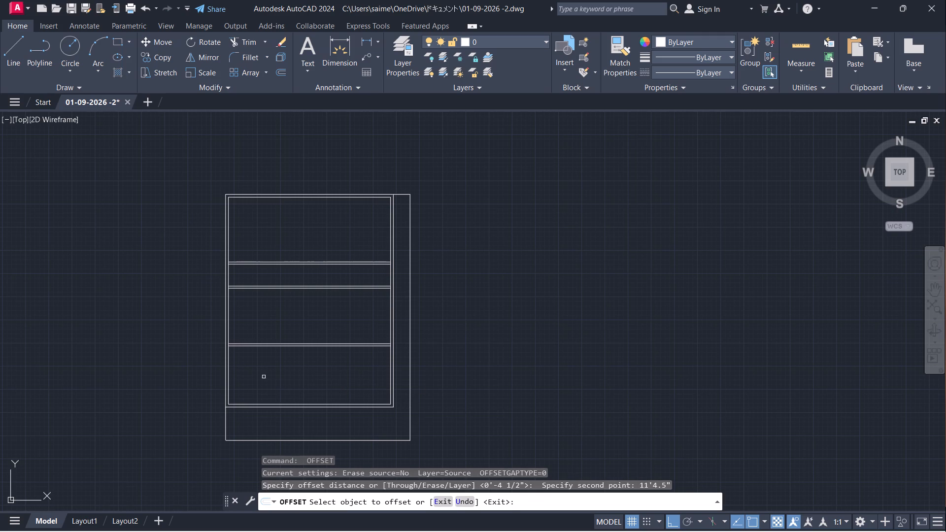
pyautogui.click(229, 376)
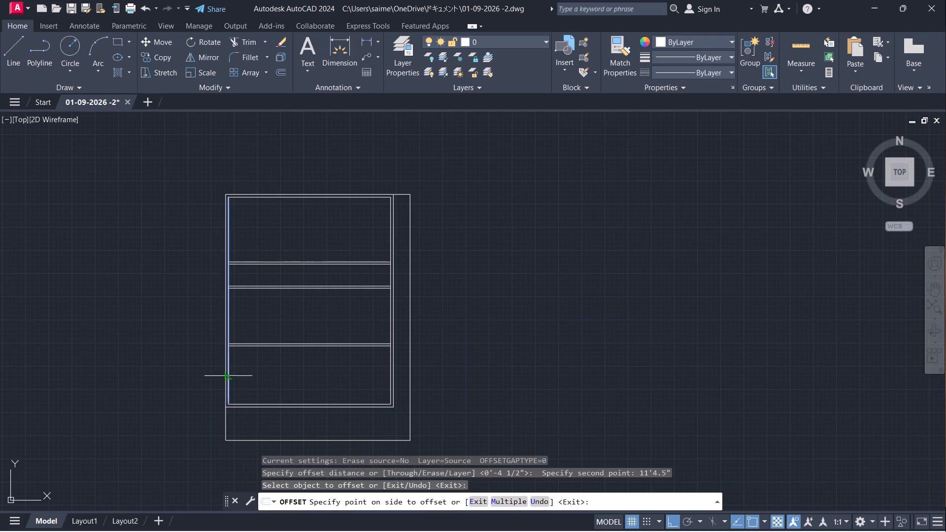
pyautogui.click(324, 372)
pyautogui.press('space')
# Offset the north-south partition line 4.5" east to give the wall its thickness.
pyautogui.press('space')
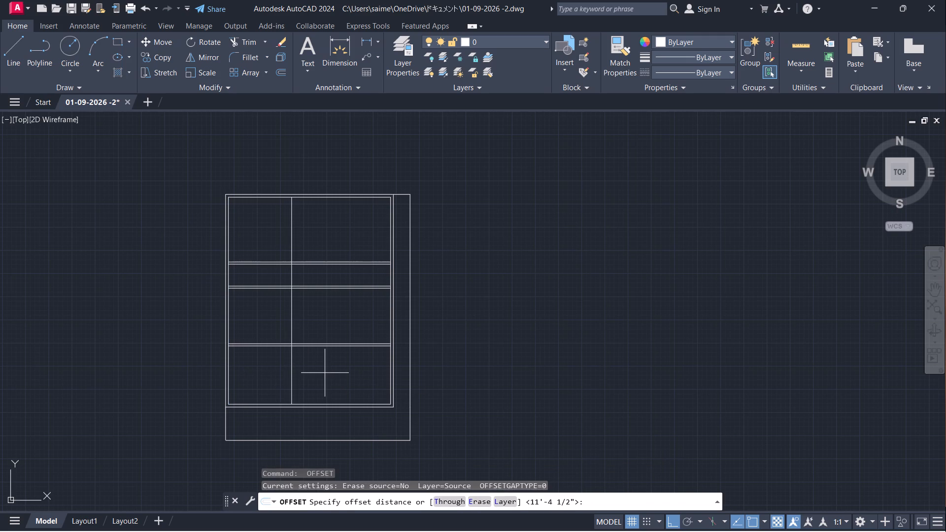
pyautogui.click(290, 376)
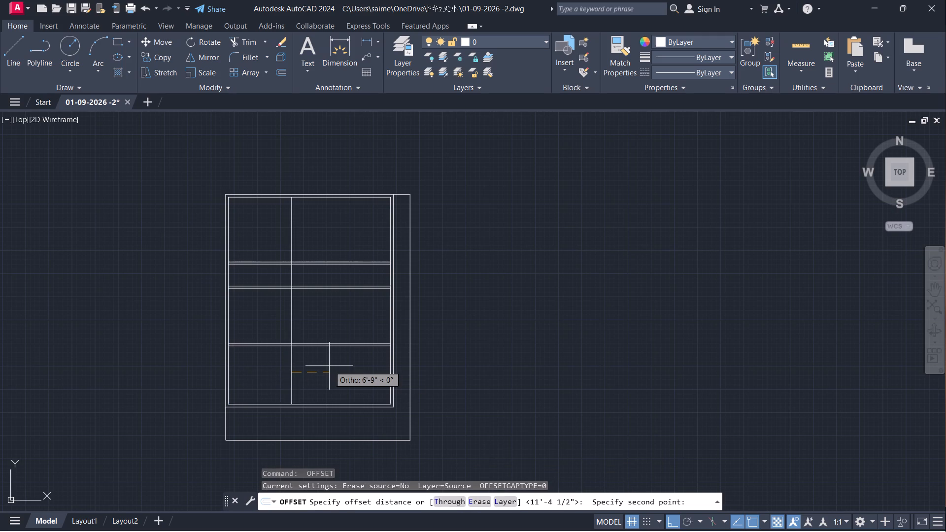
pyautogui.write('4.5"')
pyautogui.press('Return')
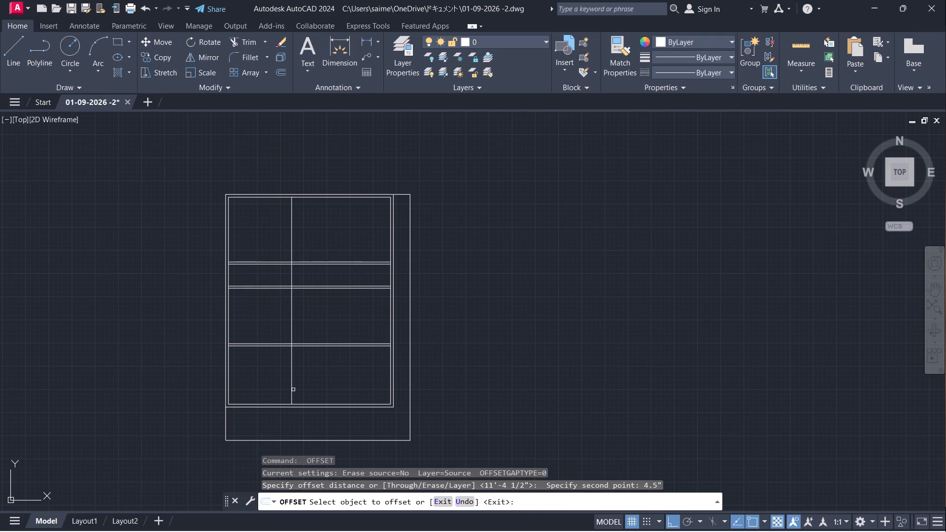
pyautogui.click(292, 390)
pyautogui.click(308, 385)
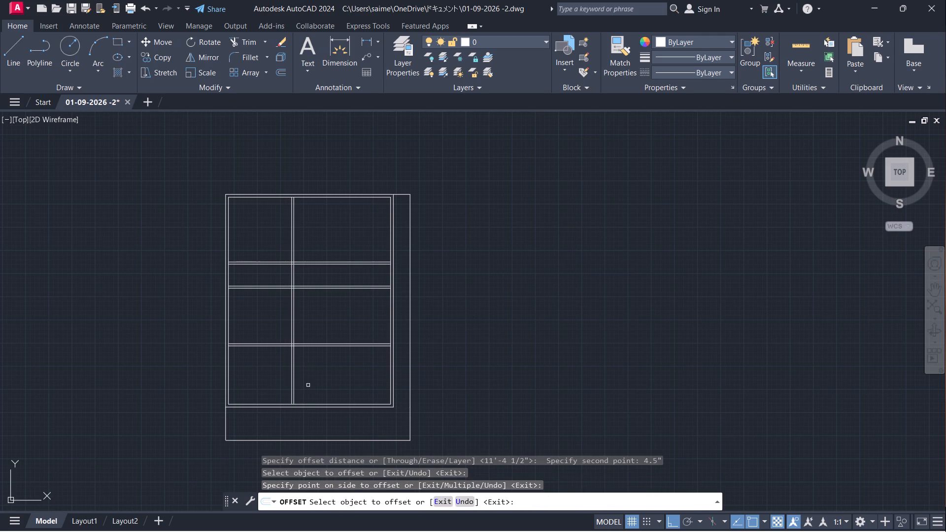
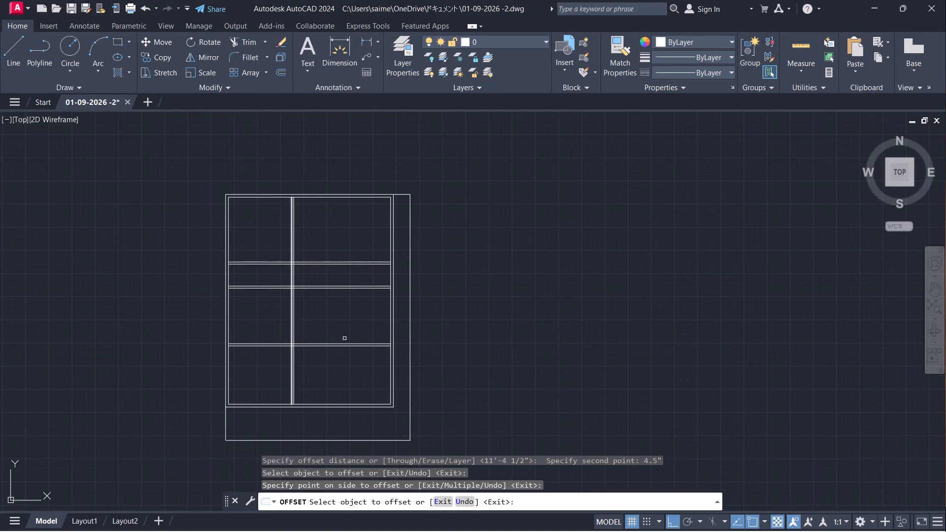
# Trim the two lower horizontal wall line pairs between the interior vertical wall and the plan's east wall.
pyautogui.middleClick(332, 378)
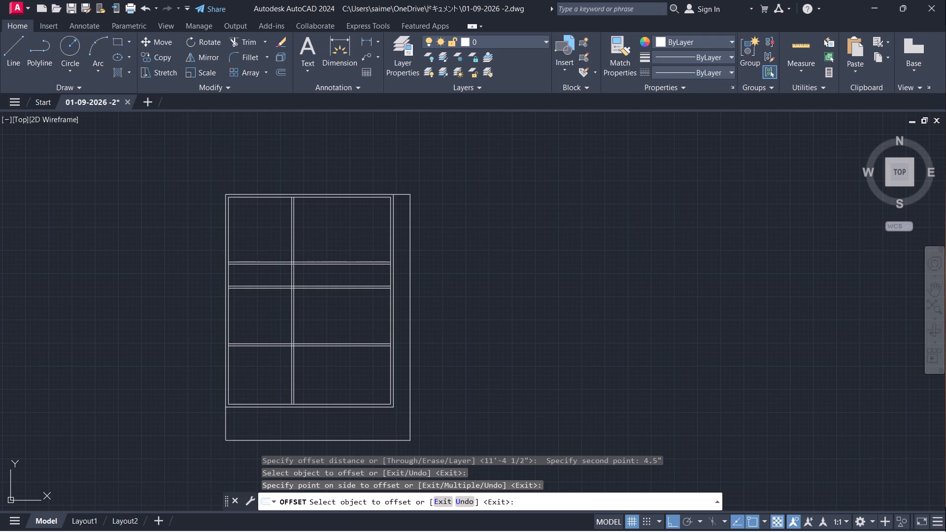
pyautogui.press('Escape')
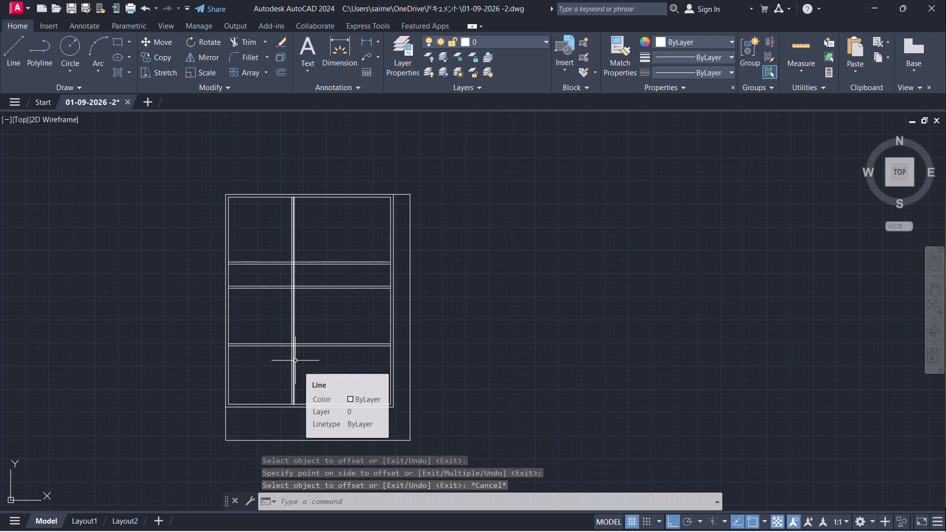
pyautogui.write('tr')
pyautogui.press('Return')
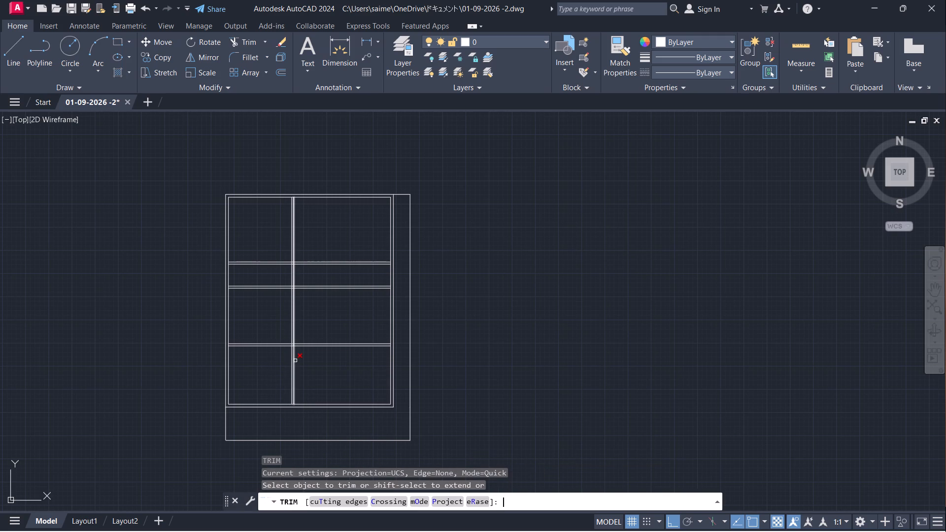
pyautogui.click(313, 358)
pyautogui.click(336, 281)
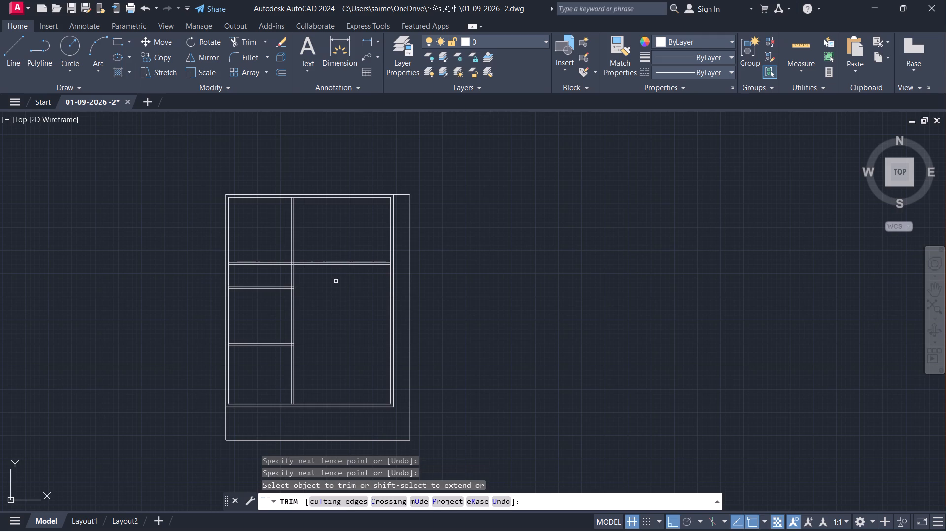
pyautogui.press('Escape')
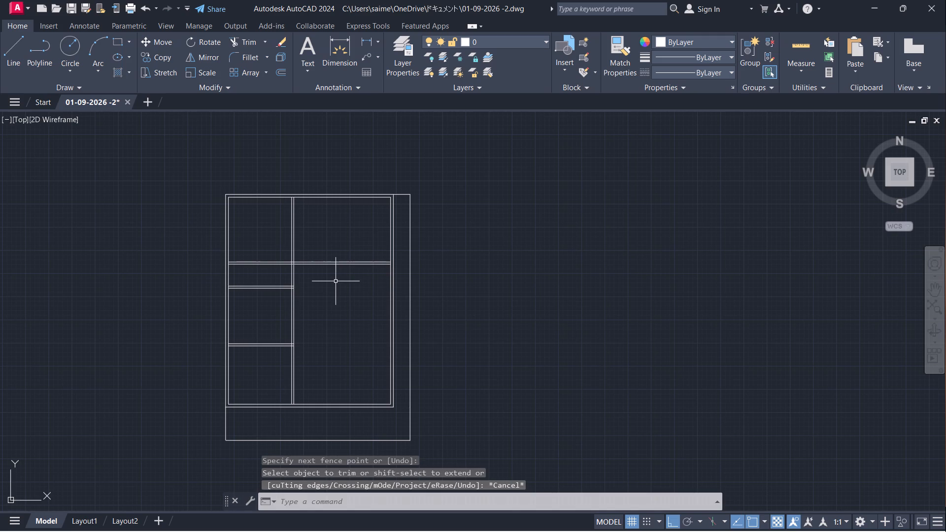
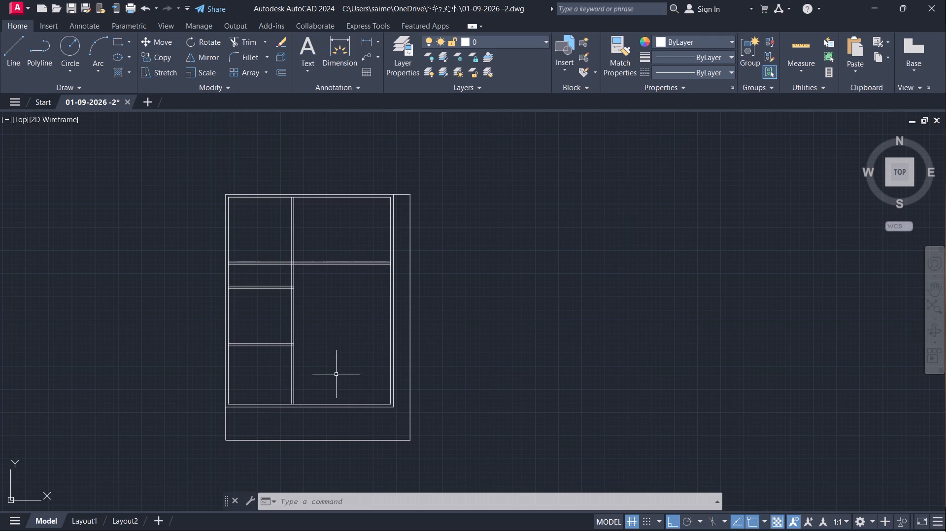
# Offset the east line of the full-height interior vertical wall 4' to the east.
pyautogui.click(293, 244)
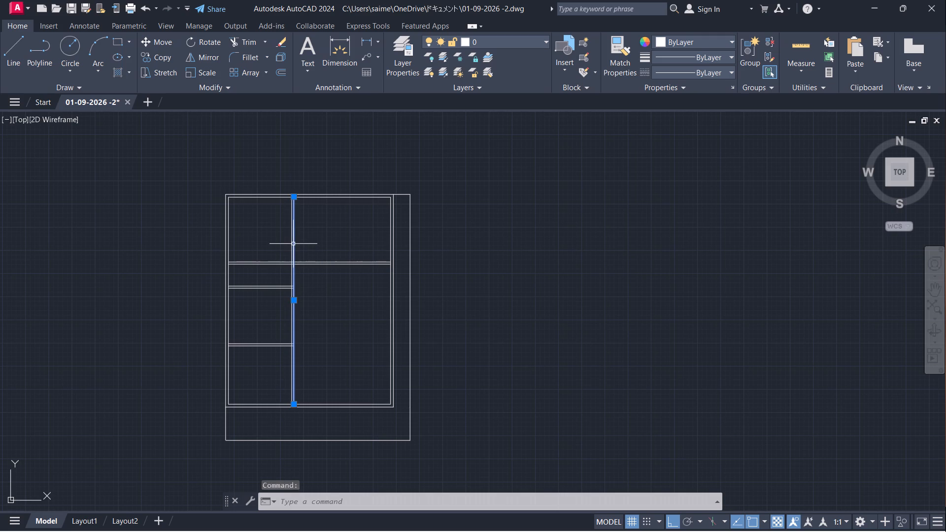
pyautogui.press('o')
pyautogui.press('Return')
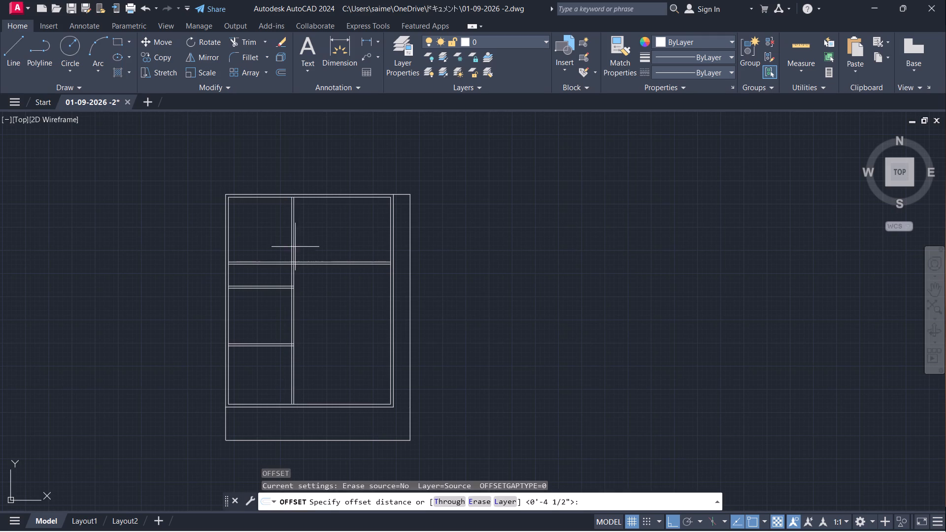
pyautogui.click(294, 249)
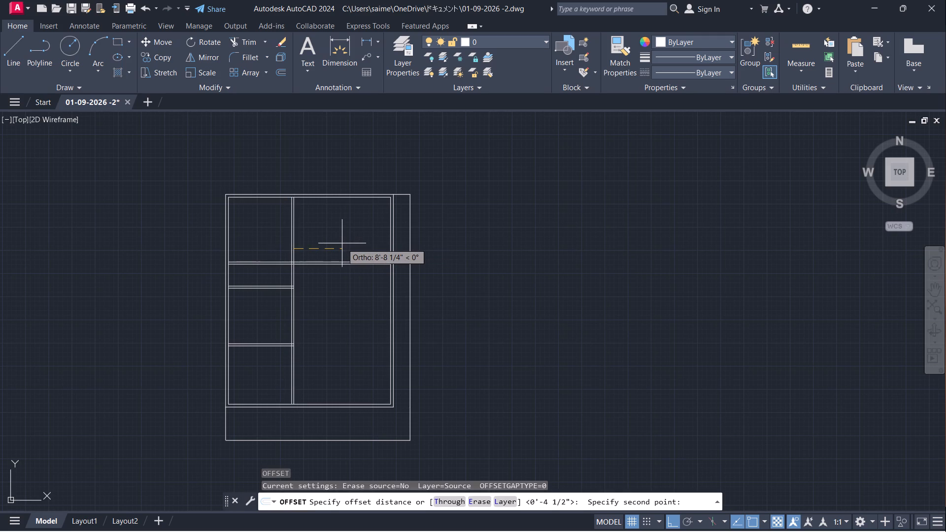
pyautogui.write("4'")
pyautogui.press('Return')
pyautogui.click(342, 243)
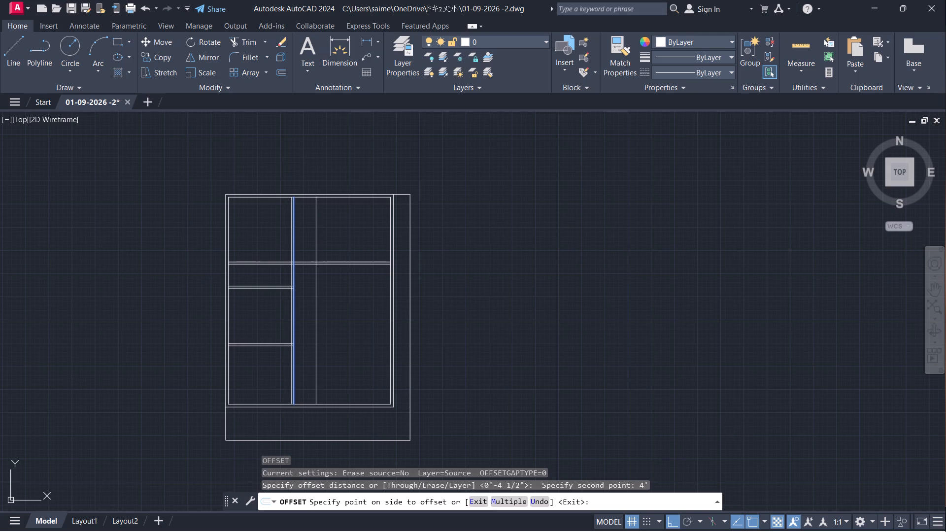
pyautogui.click(354, 239)
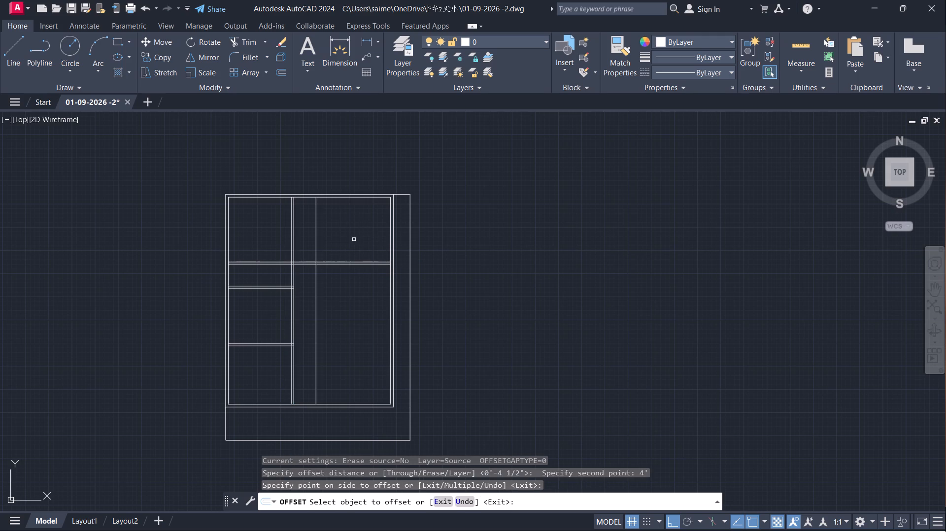
pyautogui.press('space')
# Offset the new vertical line 4.5" to the east to form a double-line wall.
pyautogui.press('space')
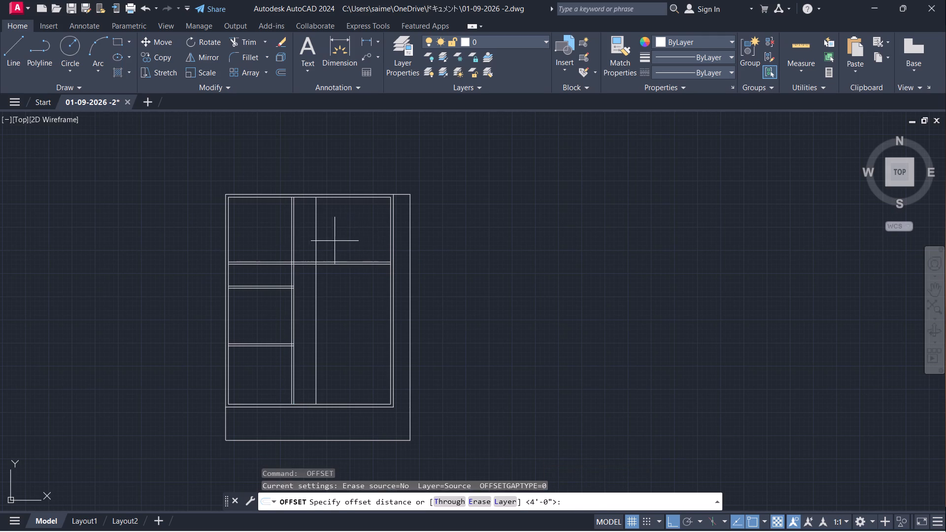
pyautogui.click(313, 244)
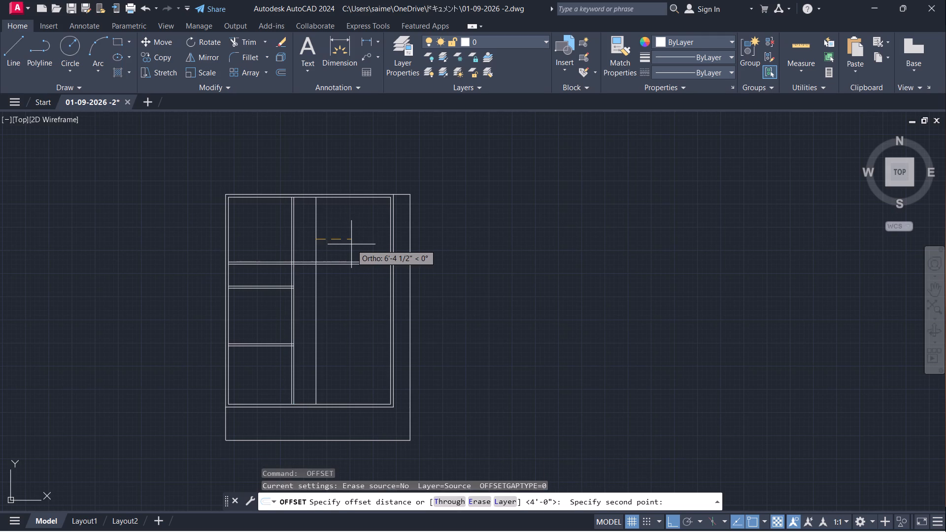
pyautogui.write('4.5"')
pyautogui.press('Return')
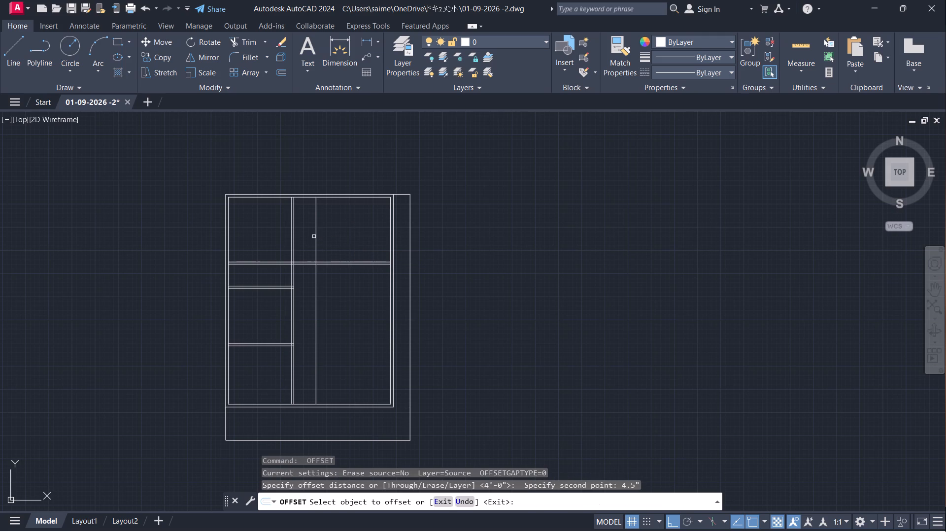
pyautogui.click(316, 233)
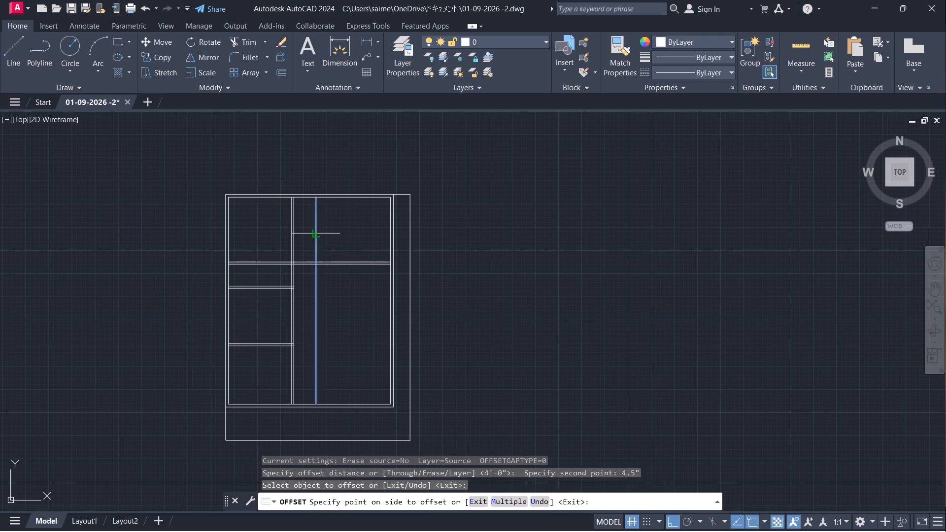
pyautogui.click(332, 233)
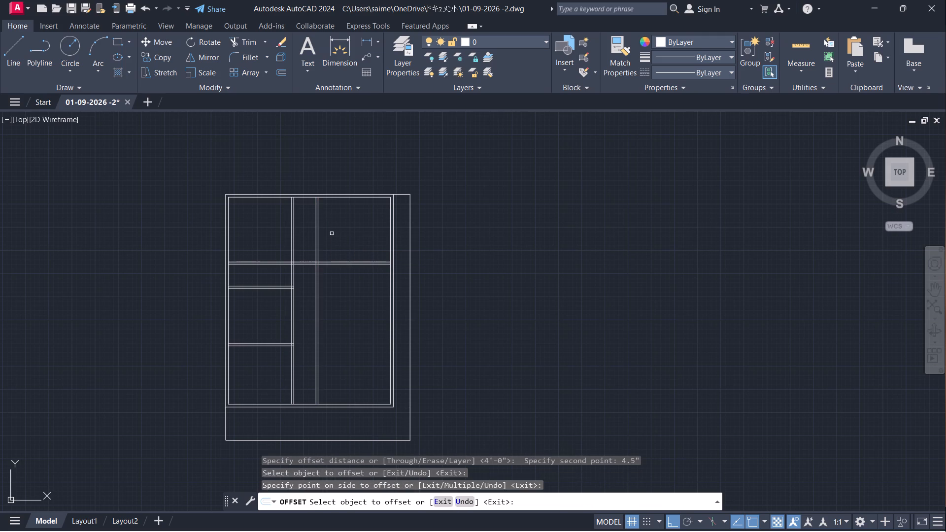
pyautogui.press('Escape')
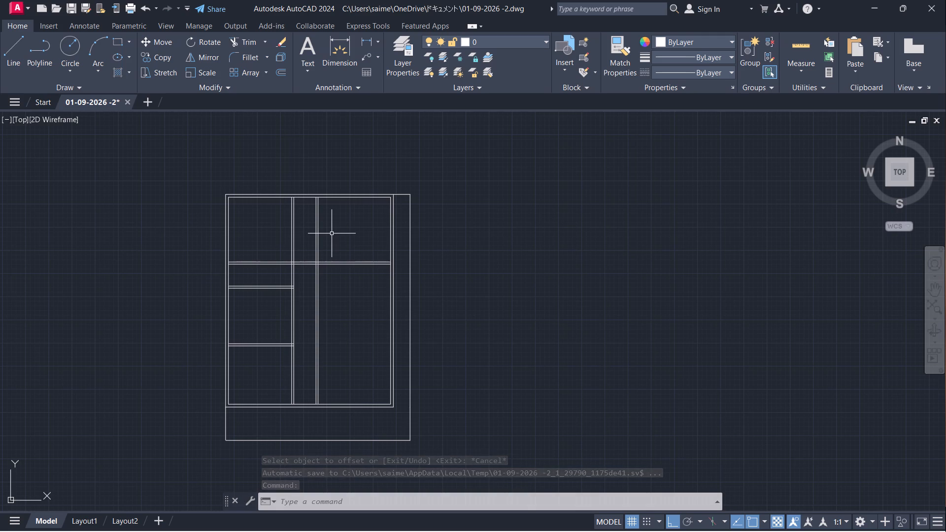
# Trim both lines of the new vertical wall below the long horizontal interior wall.
pyautogui.moveTo(343, 295); pyautogui.dragTo(341, 283, button='middle')
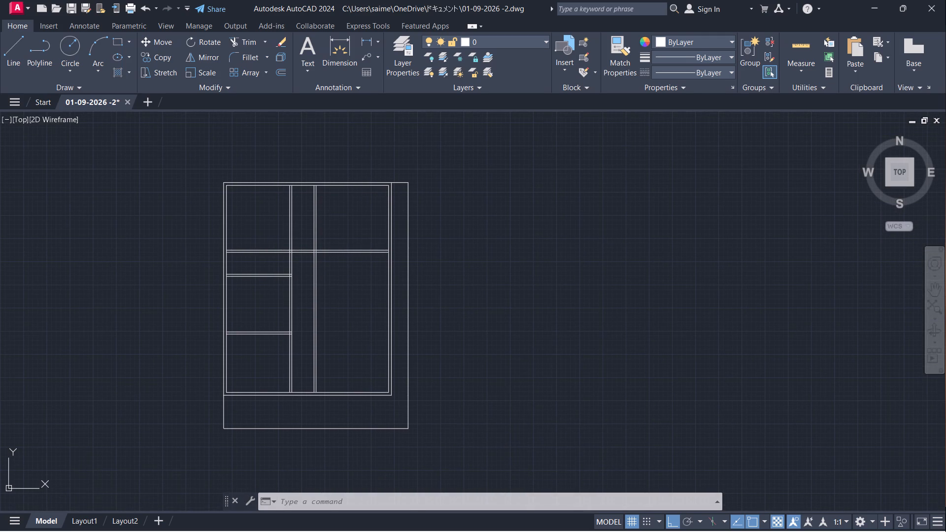
pyautogui.write('tr')
pyautogui.press('Return')
pyautogui.moveTo(341, 283); pyautogui.dragTo(338, 289)
pyautogui.click(315, 306)
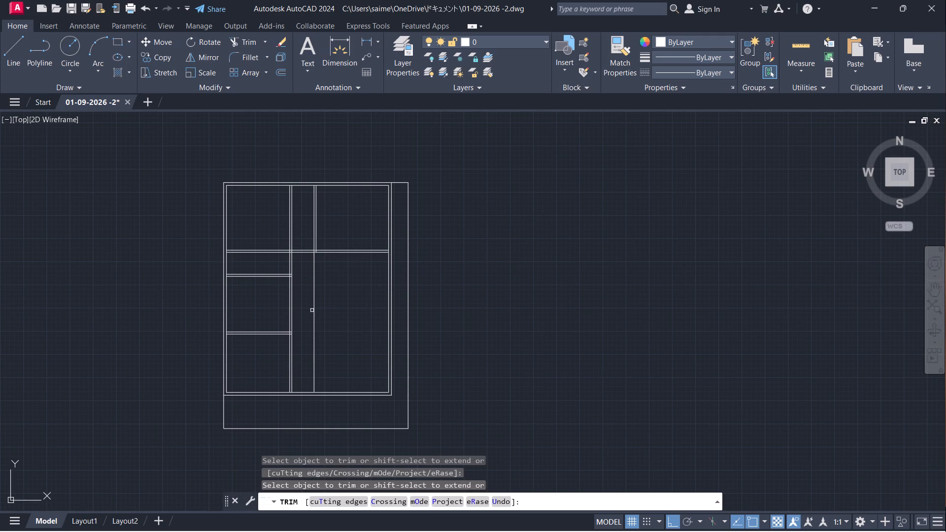
pyautogui.click(314, 311)
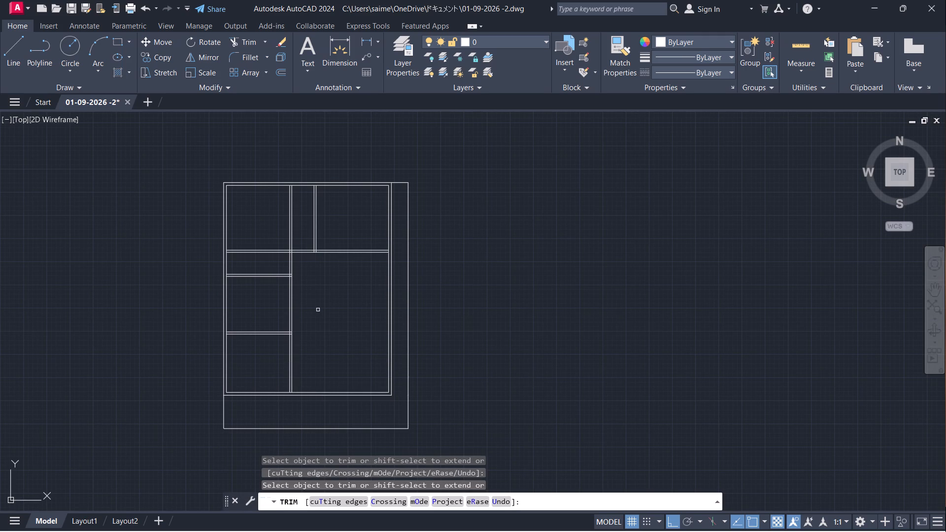
pyautogui.press('space')
# Offset the outer line of the building's south wall 4' to the north.
pyautogui.press('o')
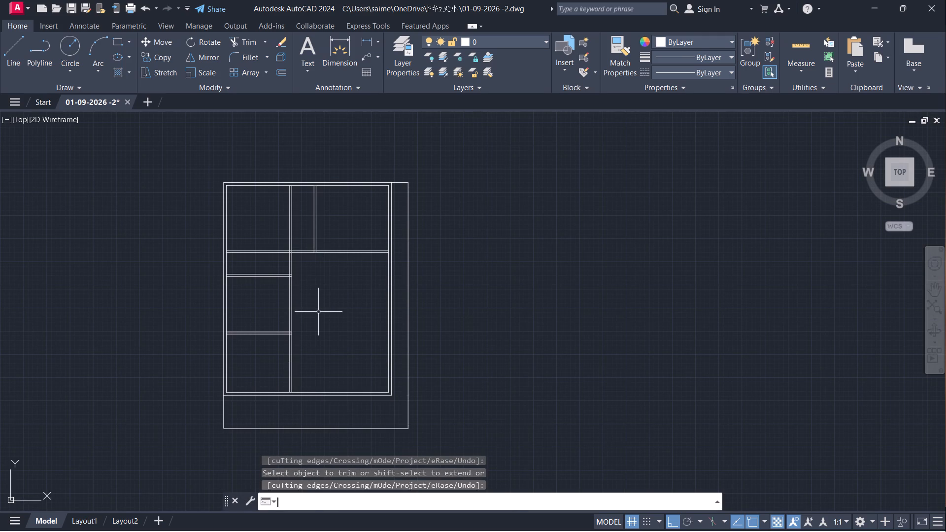
pyautogui.press('Return')
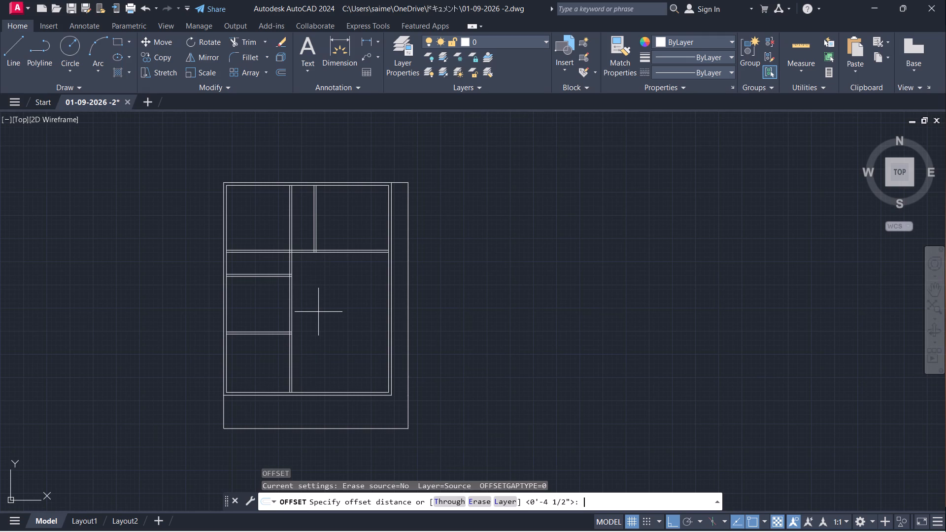
pyautogui.click(320, 397)
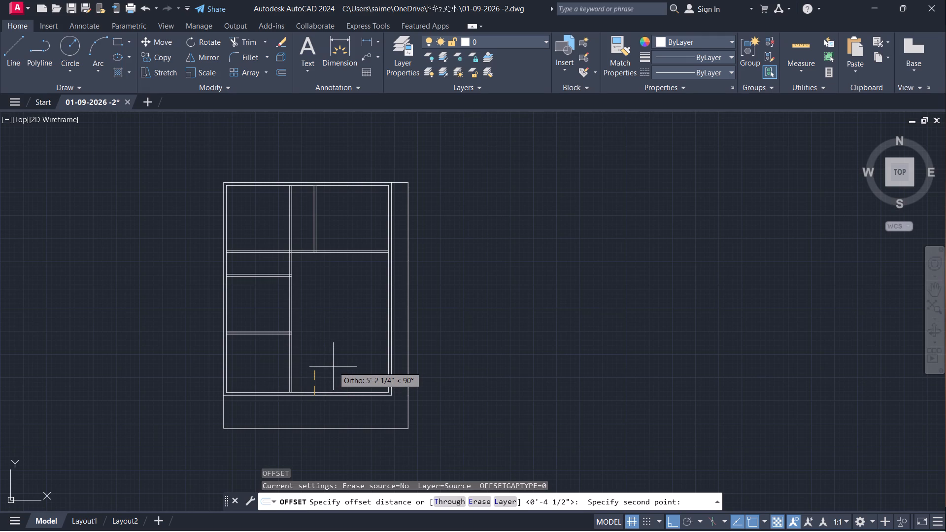
pyautogui.press('4')
pyautogui.press("'")
pyautogui.press('Return')
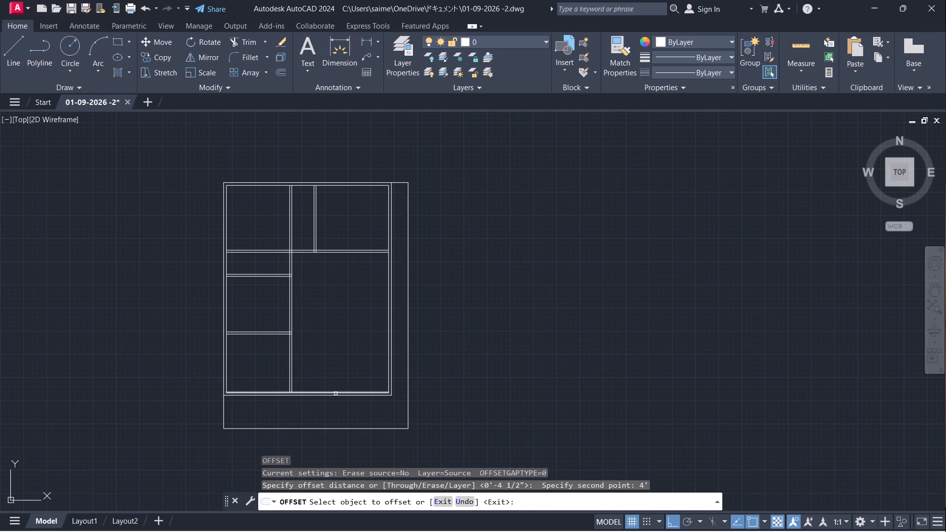
pyautogui.click(337, 395)
pyautogui.click(349, 347)
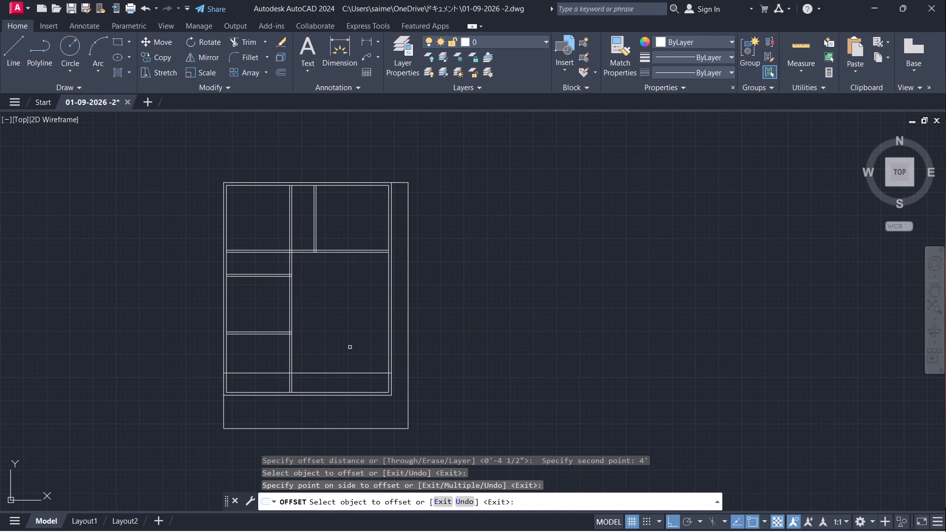
pyautogui.press('space')
# Offset the new horizontal line 6" to the north to form a double-line wall.
pyautogui.press('space')
pyautogui.click(338, 370)
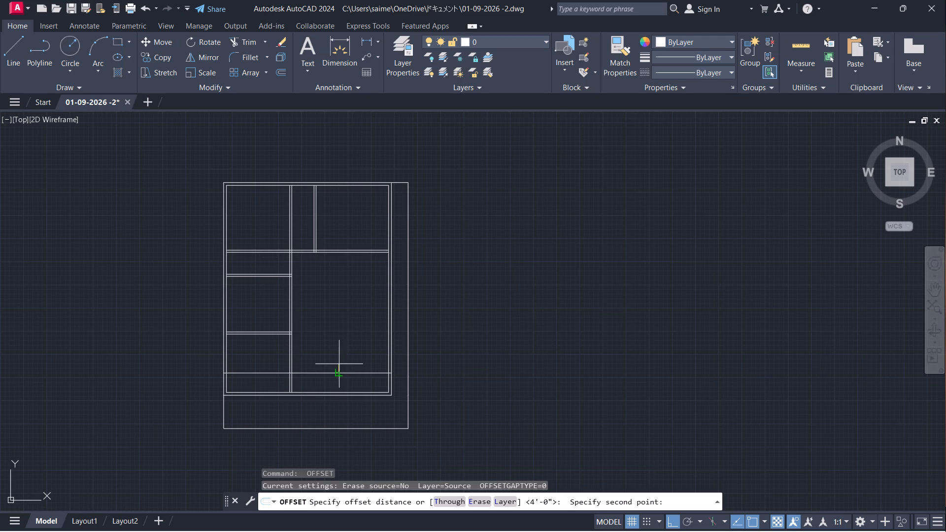
pyautogui.write('6"')
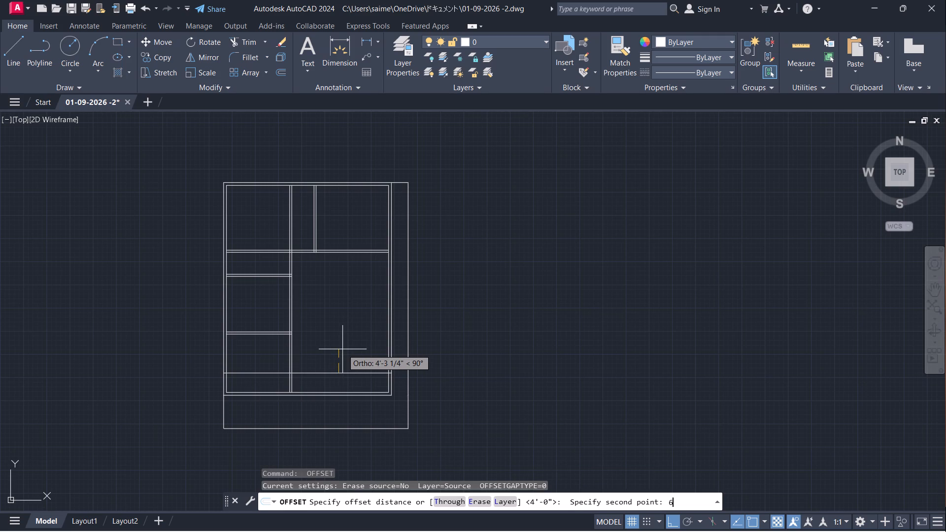
pyautogui.press('Return')
pyautogui.click(331, 373)
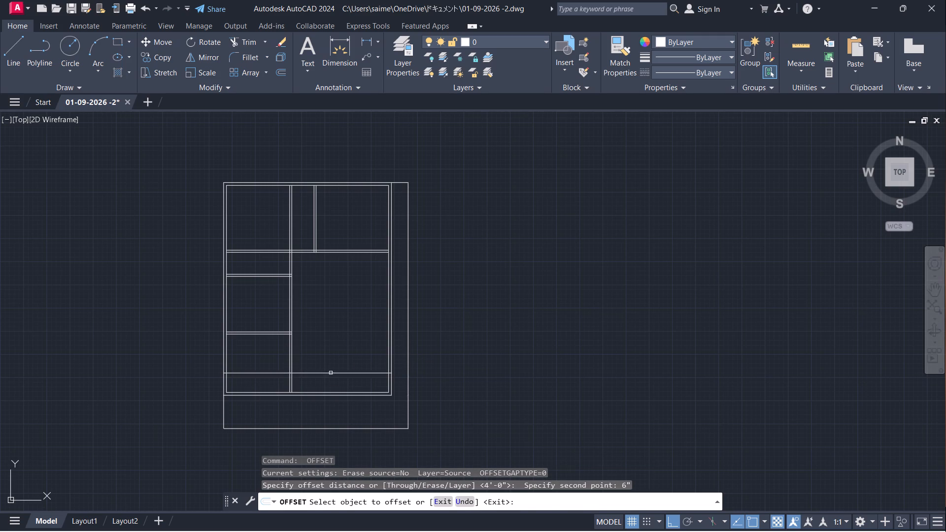
pyautogui.click(349, 347)
pyautogui.press('Escape')
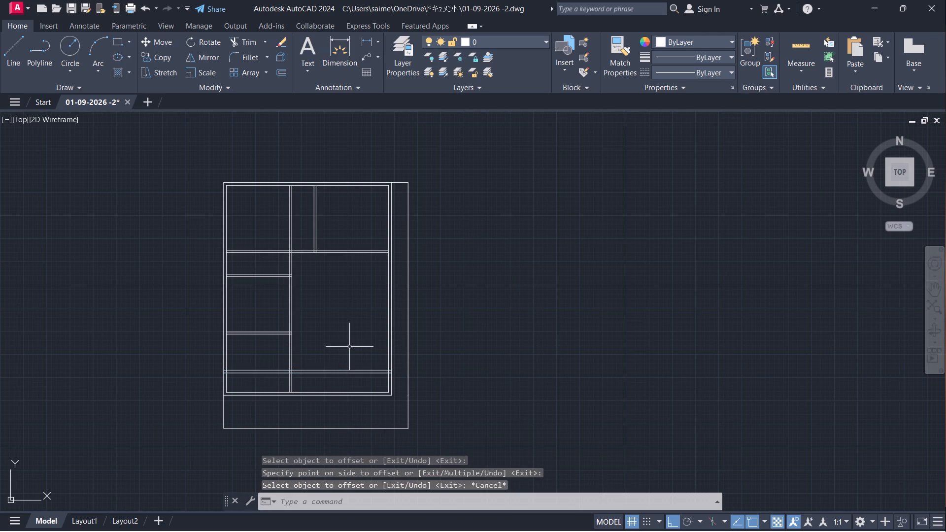
# Trim the new horizontal wall pair west of the interior vertical wall, including the short pieces inside the west wall.
pyautogui.write('tr')
pyautogui.press('Return')
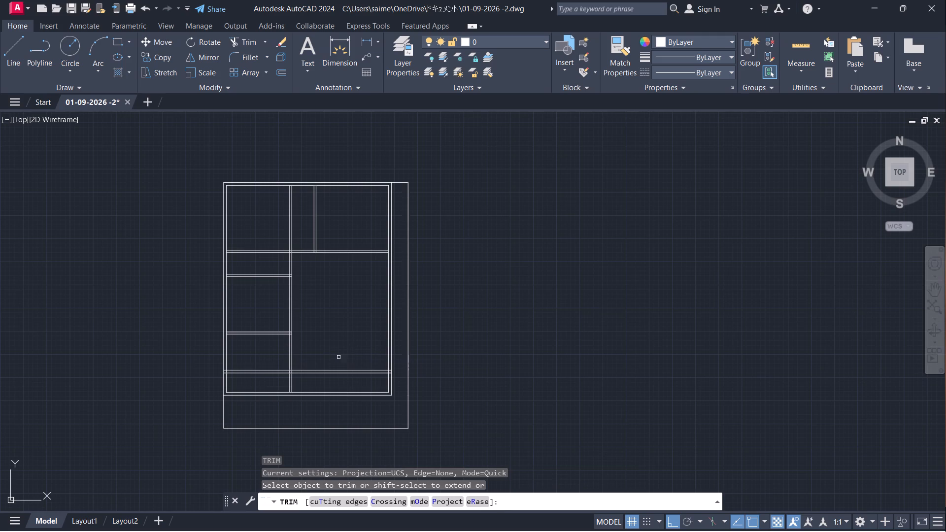
pyautogui.click(275, 356)
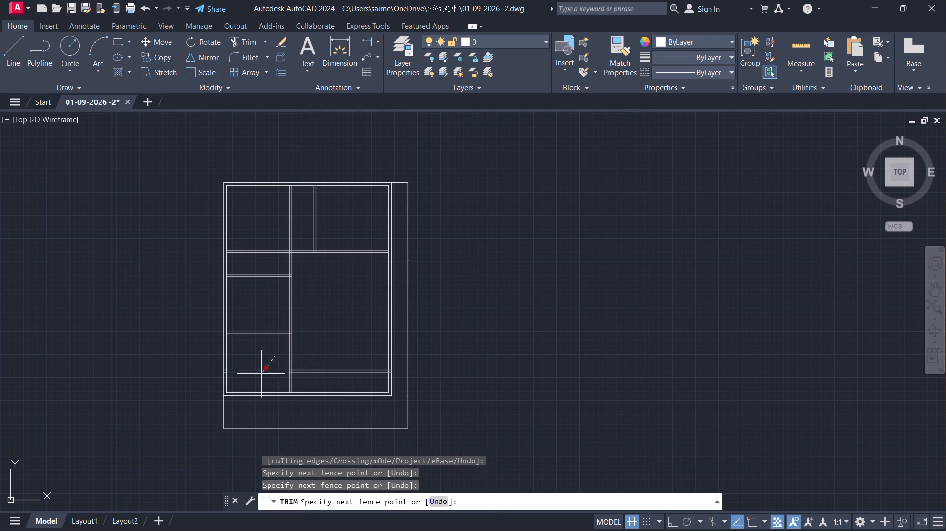
pyautogui.click(261, 377)
pyautogui.scroll(5, 233, 371)
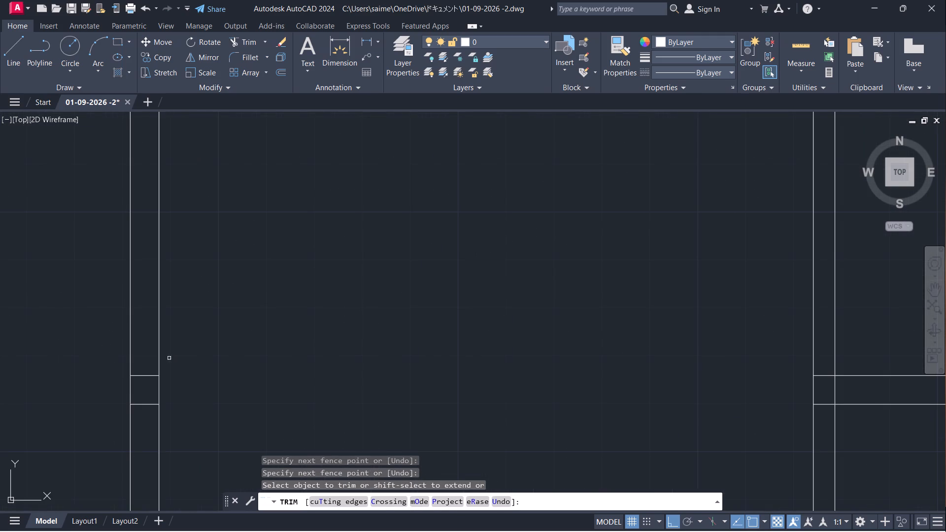
pyautogui.click(145, 361)
pyautogui.click(138, 408)
# Trim the south wall's inner line east of the interior vertical wall and both east wall lines below the new horizontal wall.
pyautogui.scroll(-2, 237, 336)
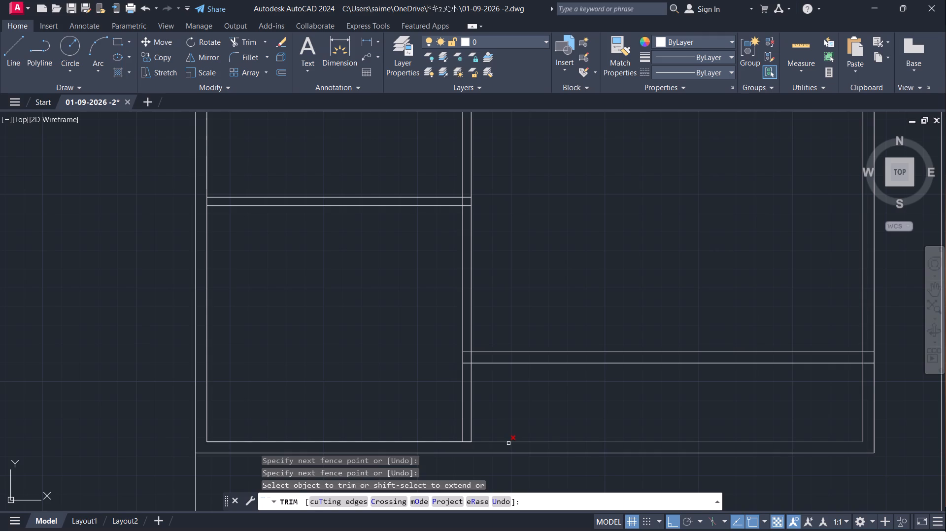
pyautogui.click(508, 443)
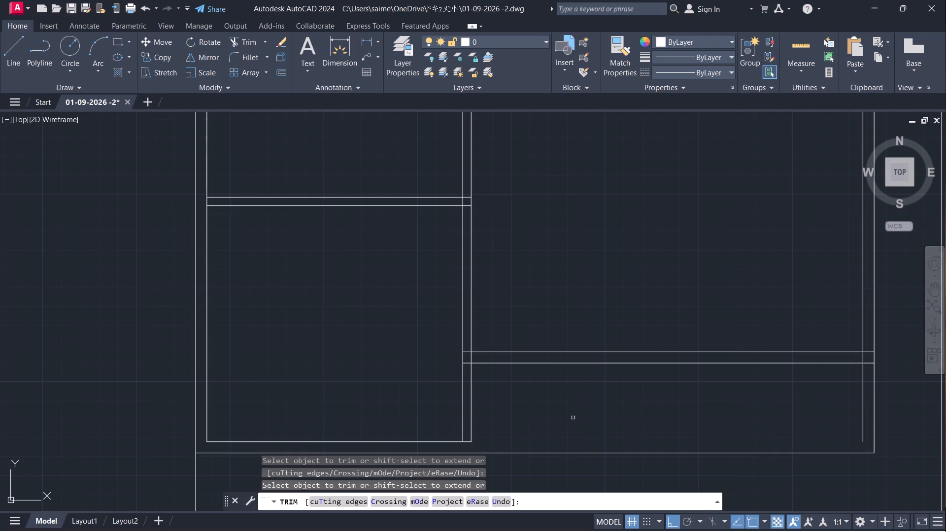
pyautogui.click(886, 404)
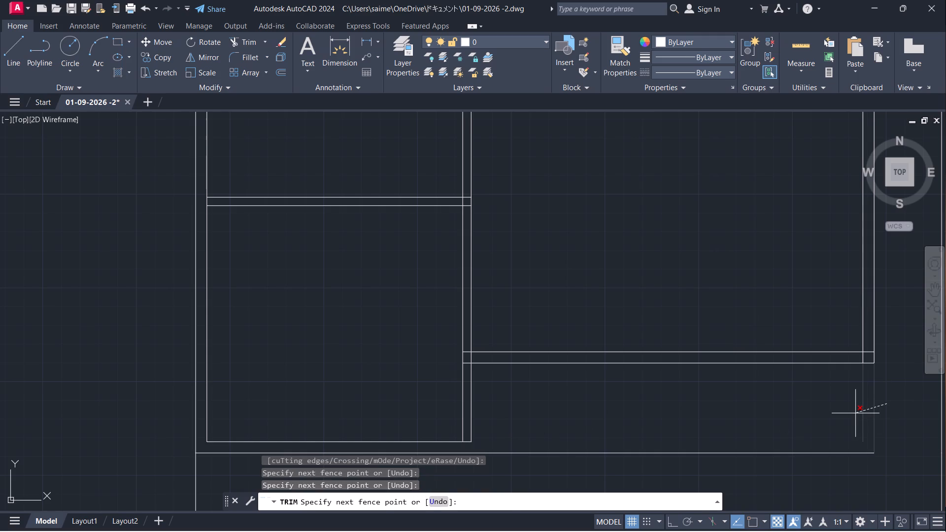
pyautogui.click(855, 413)
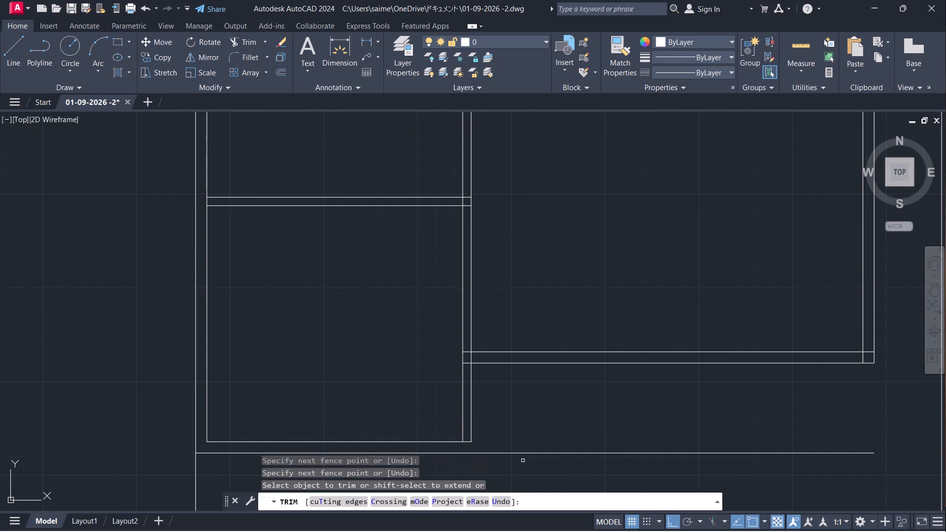
pyautogui.press('Escape')
# Extend the interior vertical wall's east line down to the outer south wall line.
pyautogui.write('ex')
pyautogui.press('Return')
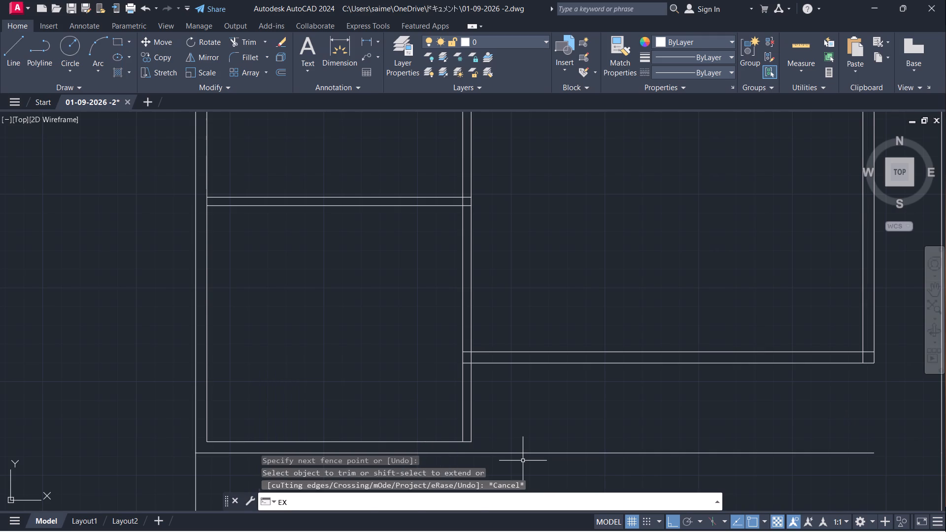
pyautogui.click(470, 432)
pyautogui.press('Escape')
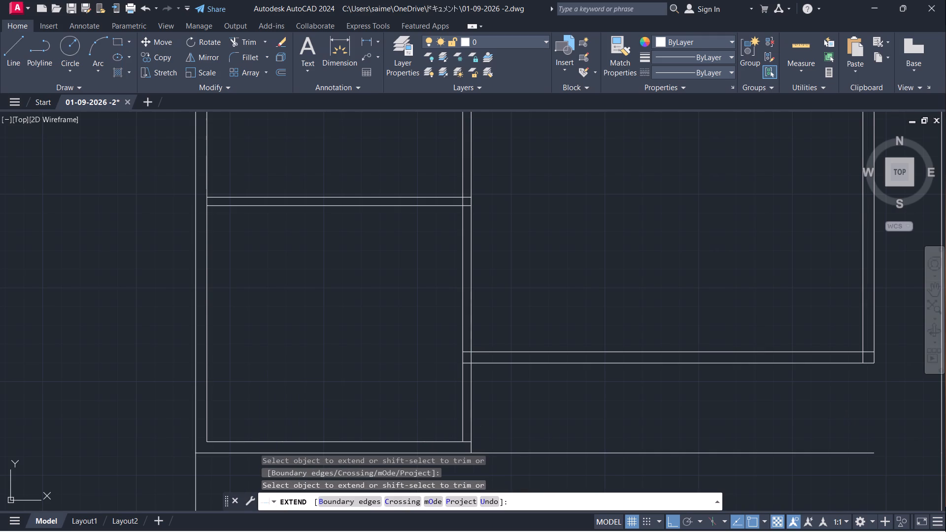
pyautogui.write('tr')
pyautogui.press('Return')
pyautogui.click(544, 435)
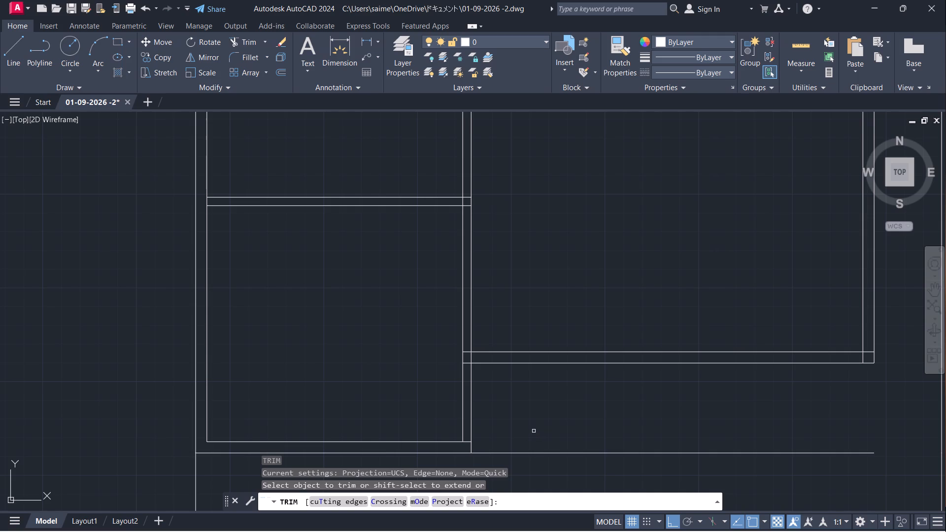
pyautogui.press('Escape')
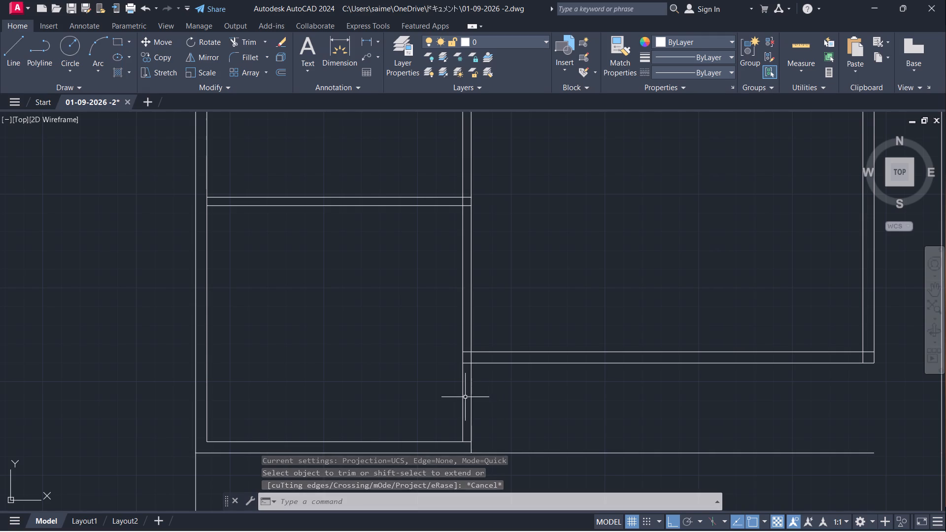
# Draw a vertical line from the recessed wall's outer southeast corner down to the east end of the outer south wall line.
pyautogui.scroll(-3, 455, 389)
pyautogui.moveTo(495, 352); pyautogui.dragTo(432, 414, button='middle')
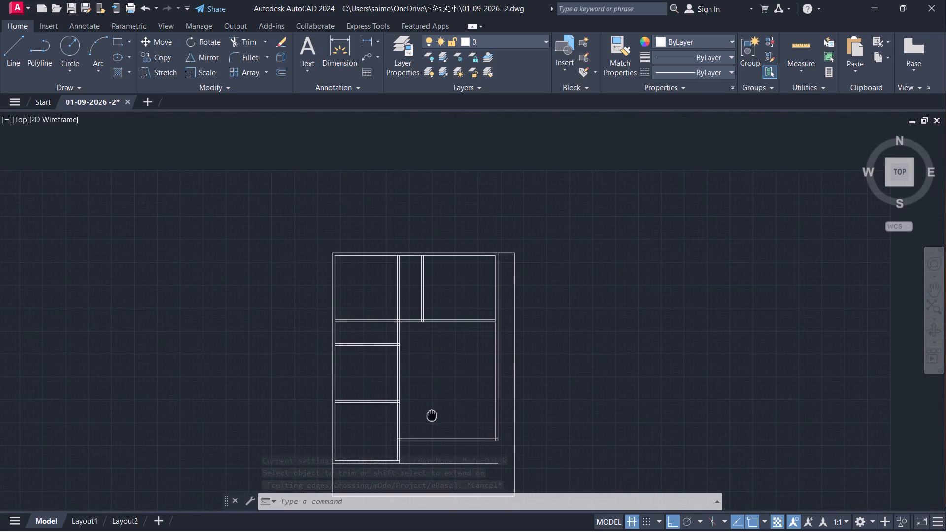
pyautogui.moveTo(456, 401); pyautogui.dragTo(439, 382, button='middle')
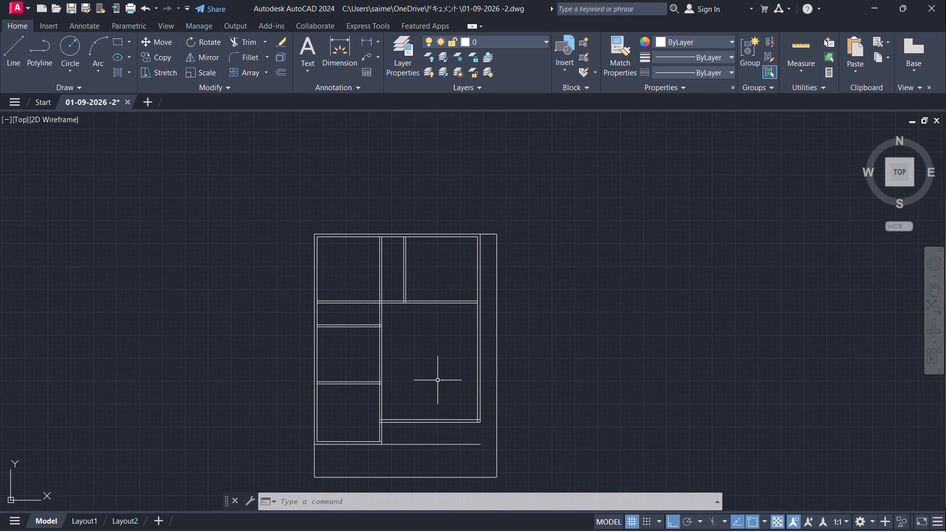
pyautogui.press('l')
pyautogui.press('Return')
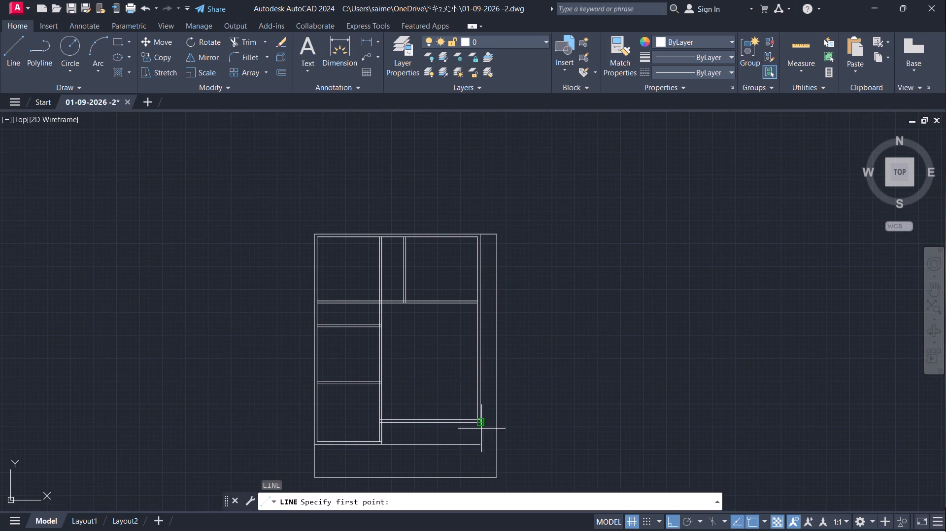
pyautogui.scroll(3, 481, 429)
pyautogui.click(475, 411)
pyautogui.scroll(-3, 485, 454)
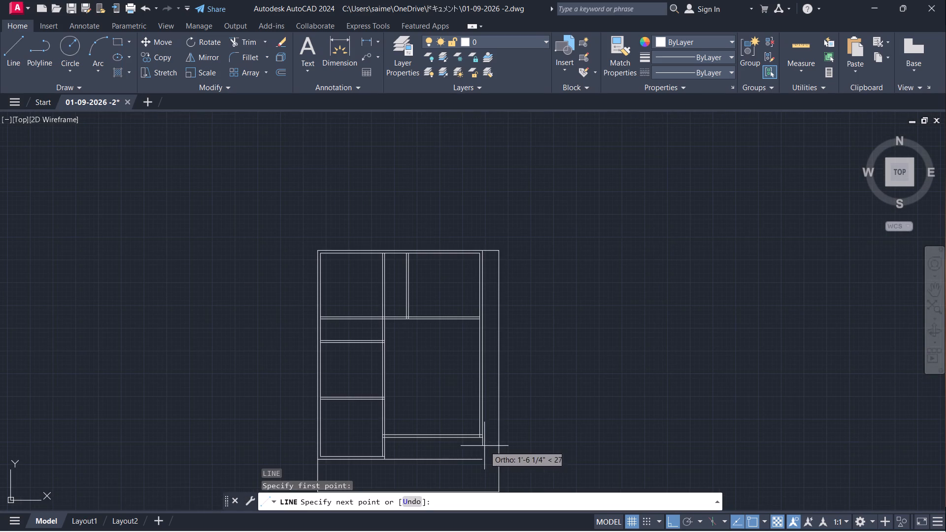
pyautogui.click(484, 460)
pyautogui.press('Escape')
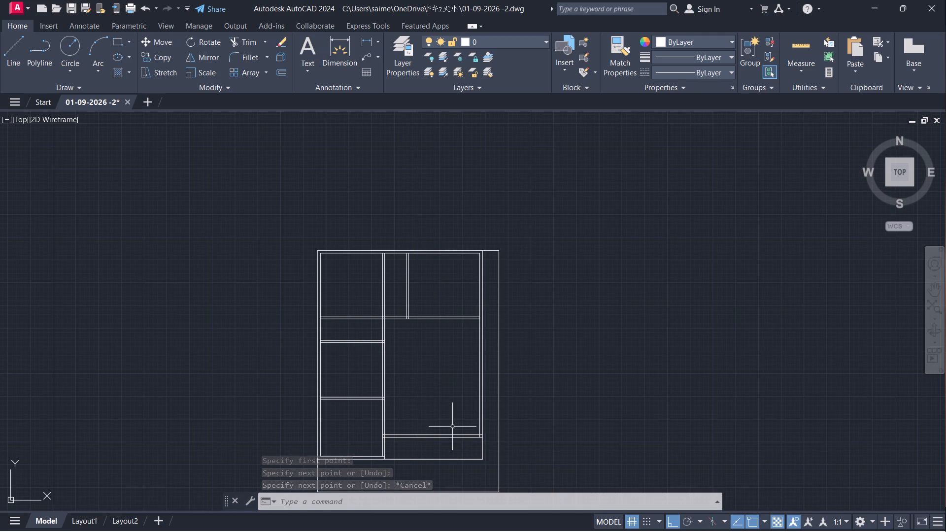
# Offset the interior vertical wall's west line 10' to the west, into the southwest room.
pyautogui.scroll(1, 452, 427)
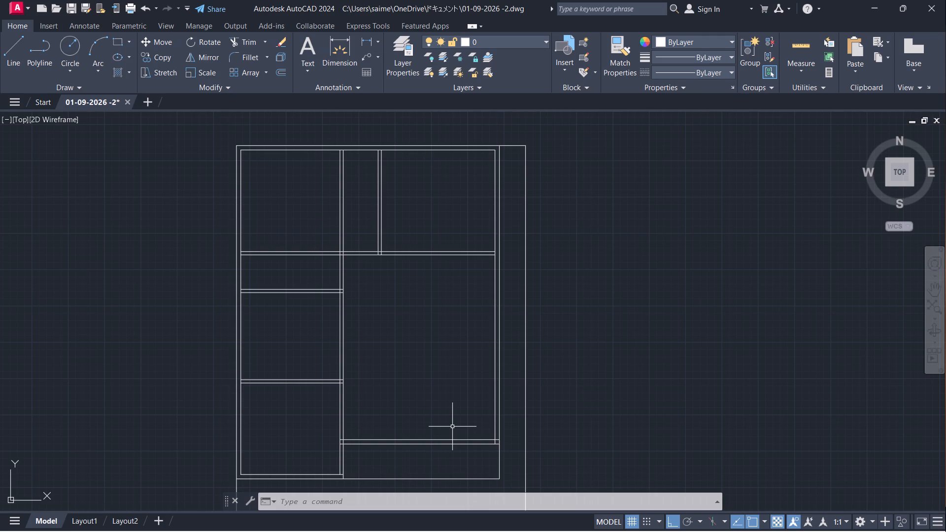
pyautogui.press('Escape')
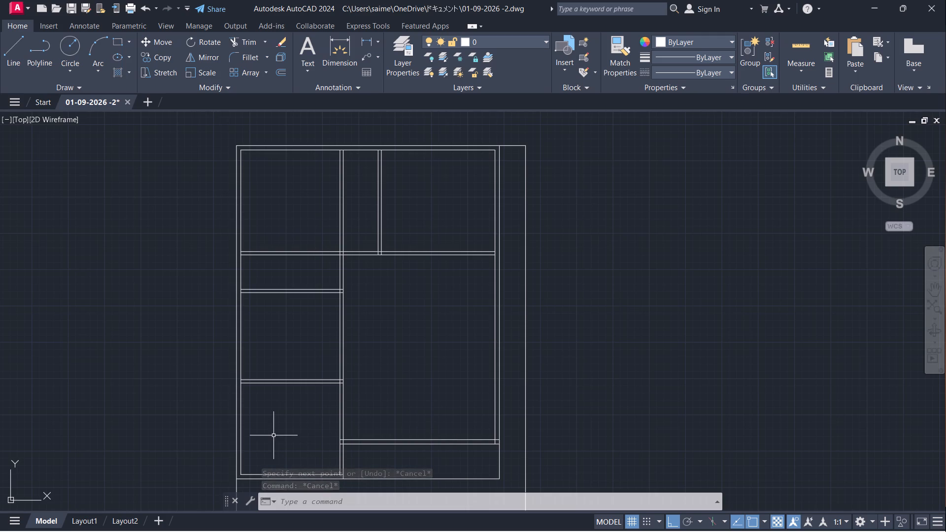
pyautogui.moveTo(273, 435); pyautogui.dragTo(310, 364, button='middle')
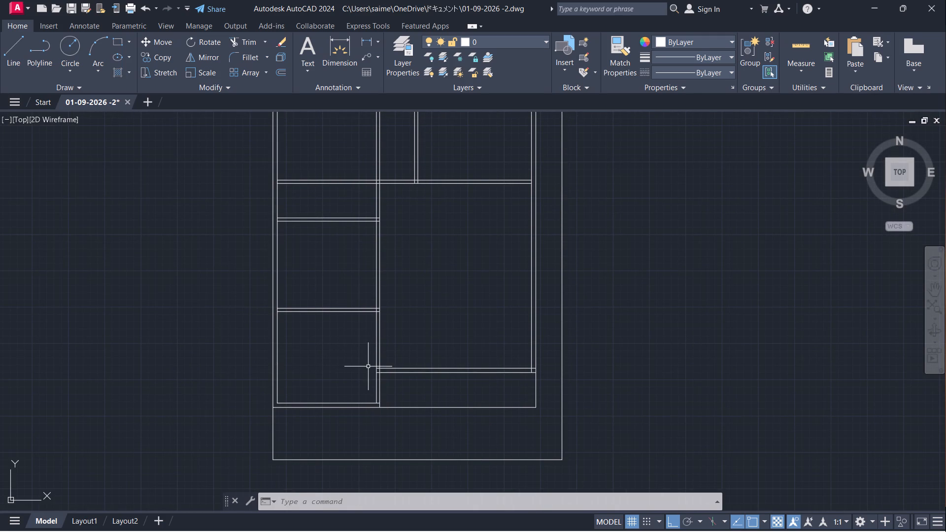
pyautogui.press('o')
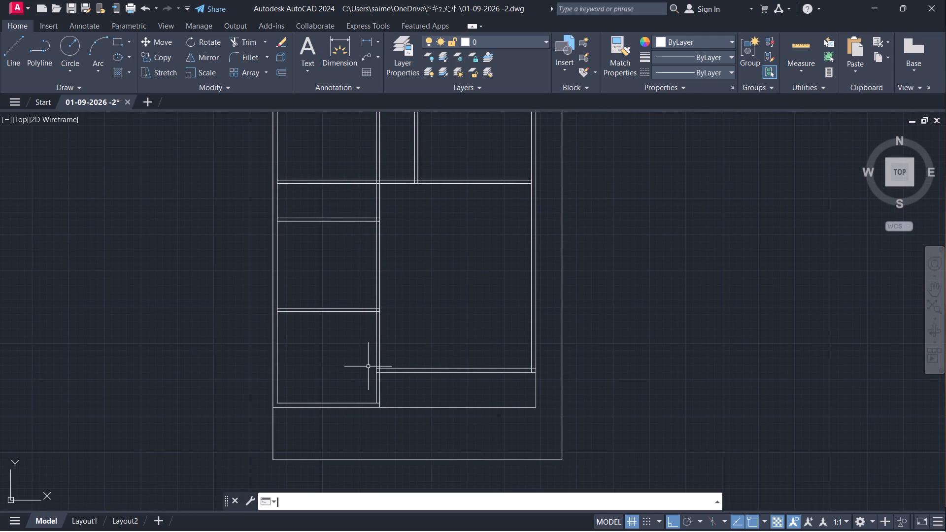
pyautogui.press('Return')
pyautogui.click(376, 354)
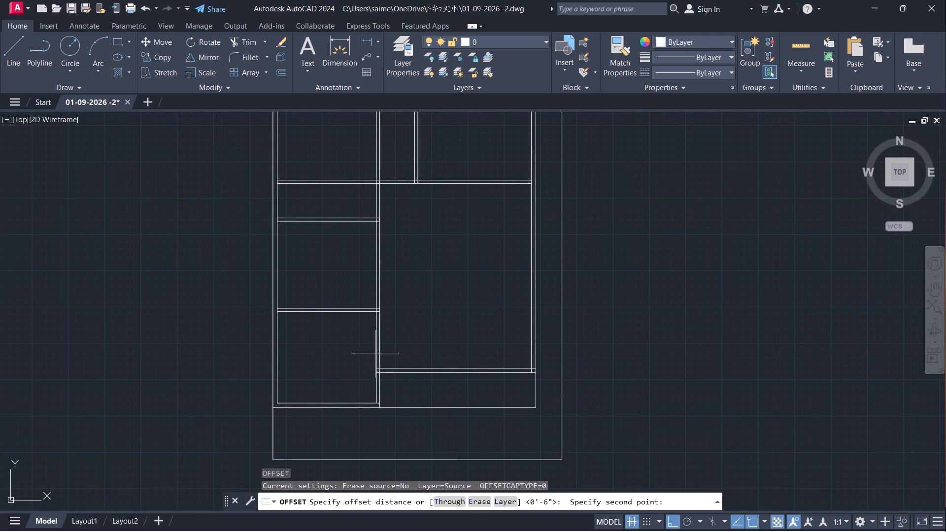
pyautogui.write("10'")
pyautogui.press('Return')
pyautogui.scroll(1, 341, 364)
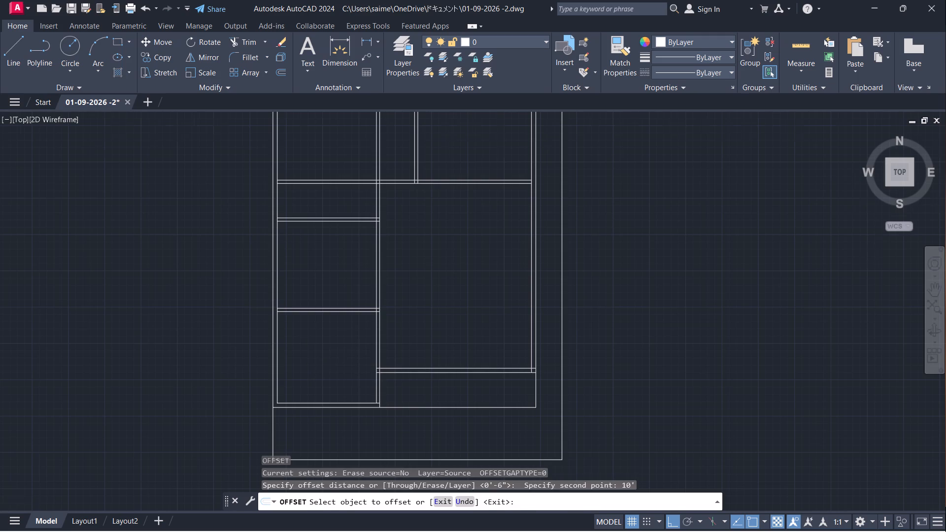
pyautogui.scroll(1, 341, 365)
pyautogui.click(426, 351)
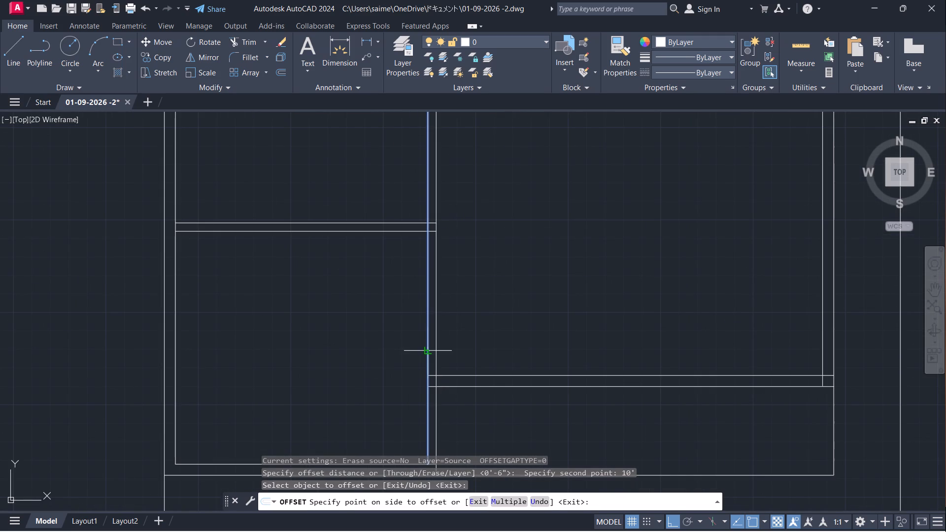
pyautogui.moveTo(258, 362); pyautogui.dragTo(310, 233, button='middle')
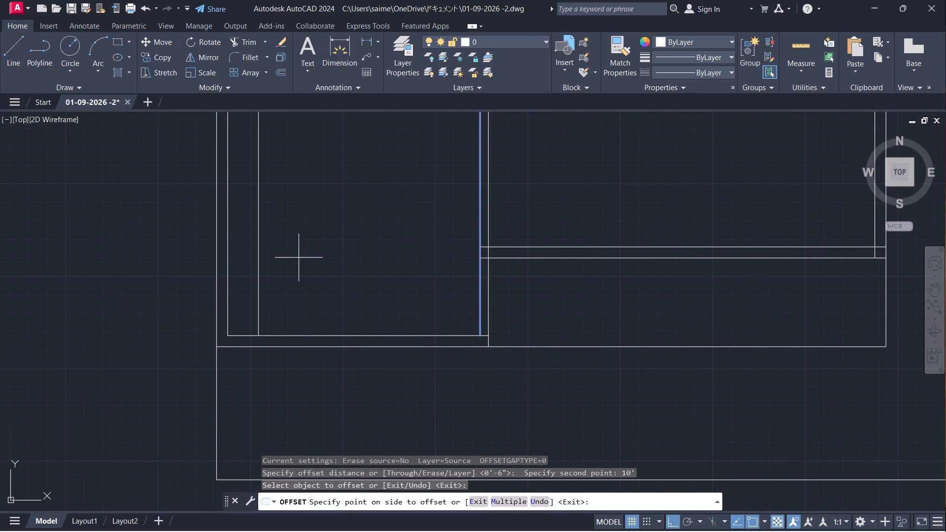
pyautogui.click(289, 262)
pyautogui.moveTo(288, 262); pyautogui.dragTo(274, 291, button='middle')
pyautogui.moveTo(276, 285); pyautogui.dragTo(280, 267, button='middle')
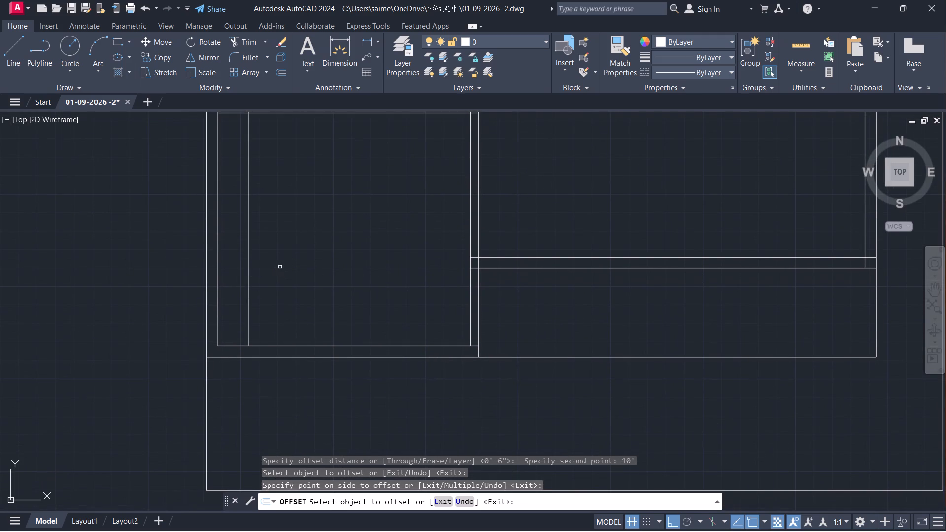
# Measure the horizontal distance between the new offset line and the interior vertical wall's west line.
pyautogui.click(363, 40)
pyautogui.click(247, 343)
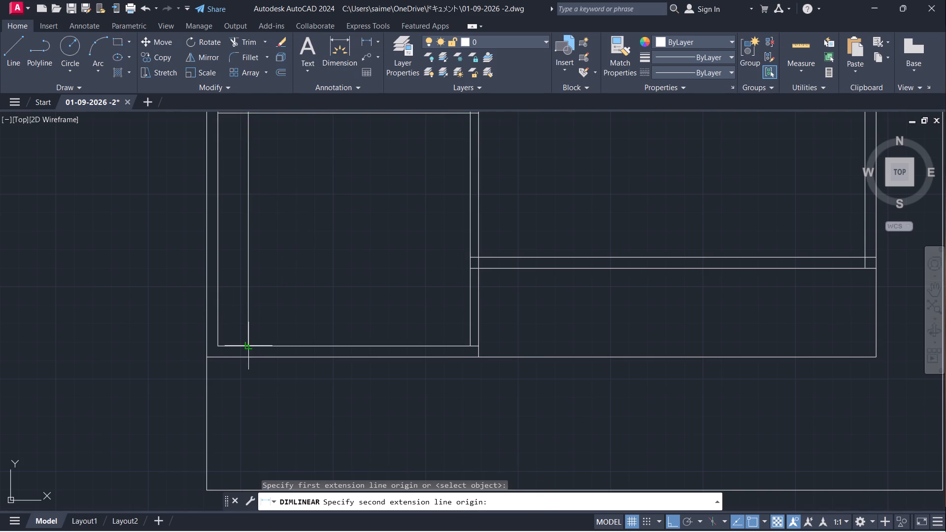
pyautogui.click(471, 340)
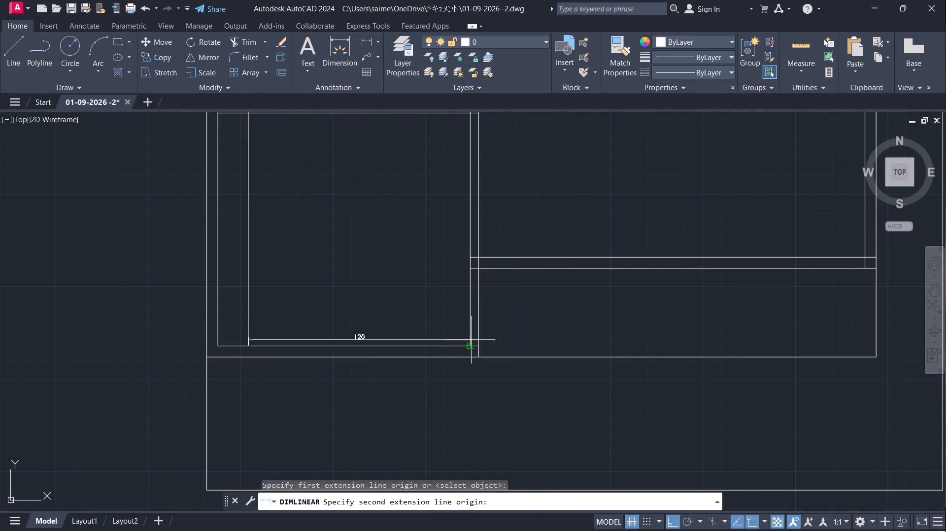
pyautogui.press('Escape')
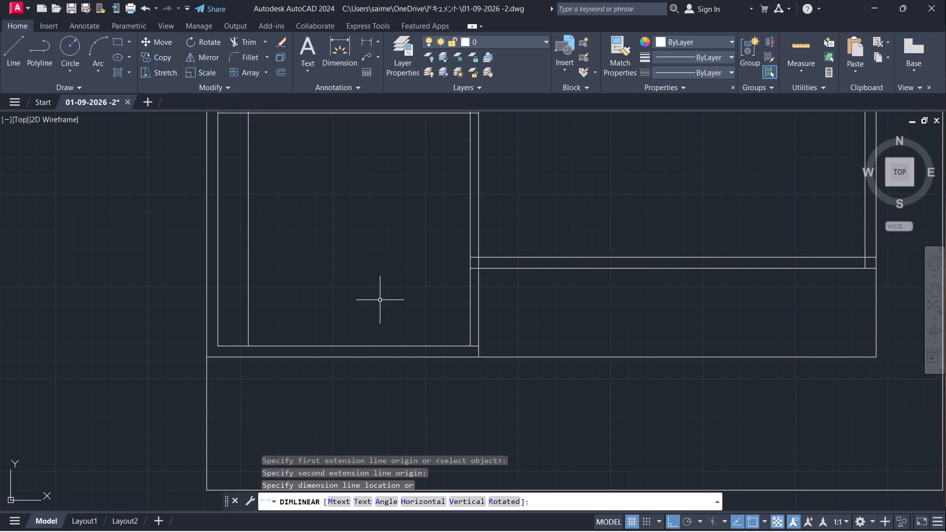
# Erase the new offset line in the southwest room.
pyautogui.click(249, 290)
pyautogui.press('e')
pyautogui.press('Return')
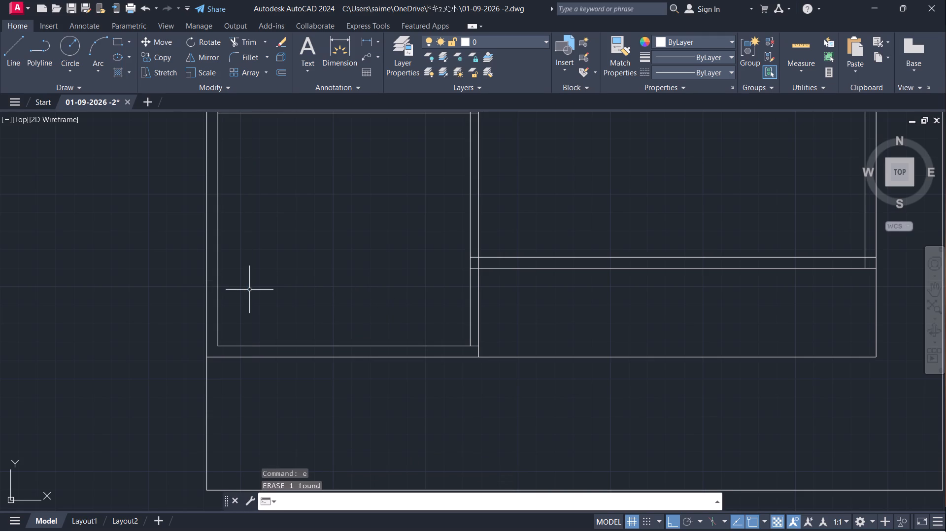
# Offset the interior vertical wall's west line 7'4.5" to the west, into the southwest room.
pyautogui.press('o')
pyautogui.press('Return')
pyautogui.click(469, 231)
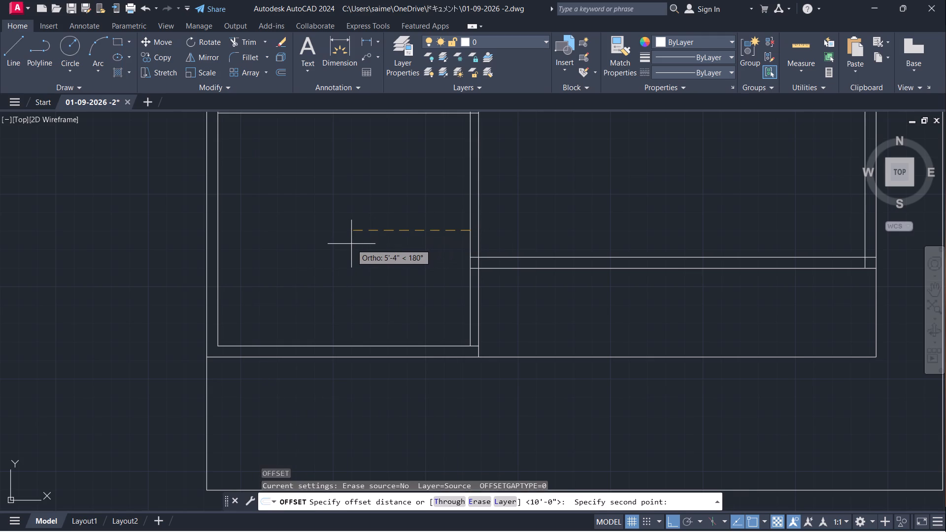
pyautogui.write('7\'4.5"')
pyautogui.press('Return')
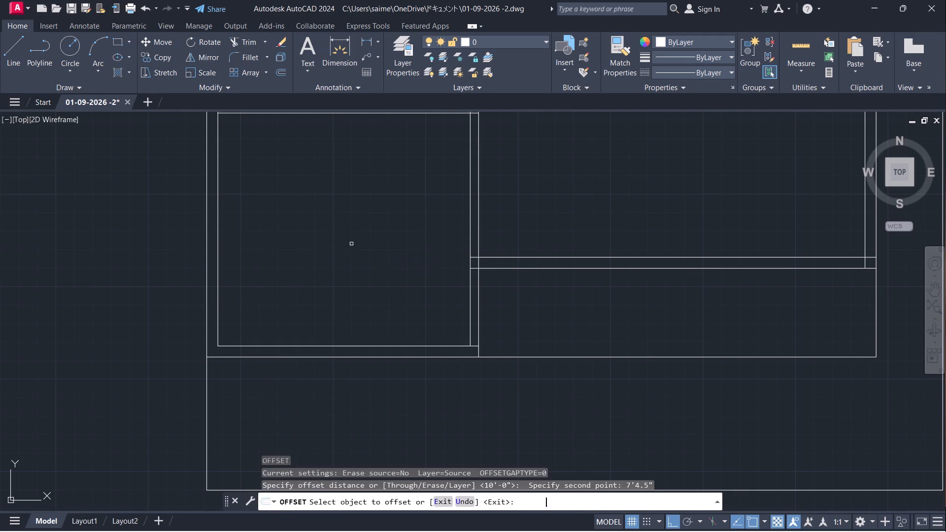
pyautogui.click(469, 188)
pyautogui.click(250, 220)
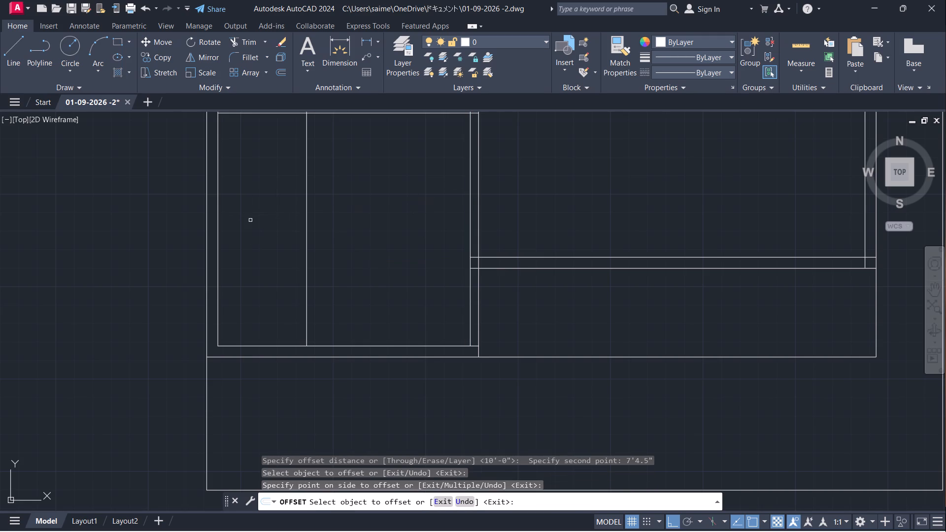
# Offset the new vertical line in the southwest room 6" to the west to form a double-line wall.
pyautogui.press('space')
pyautogui.press('space')
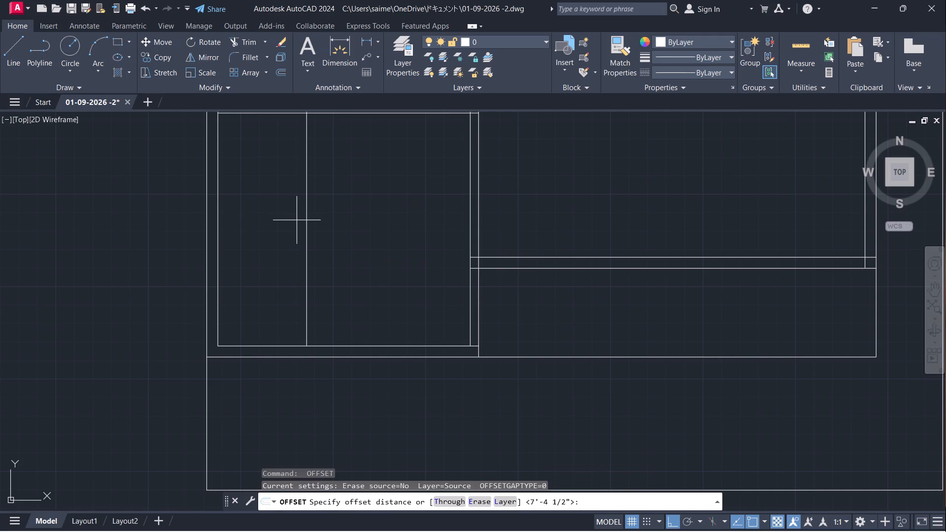
pyautogui.click(304, 220)
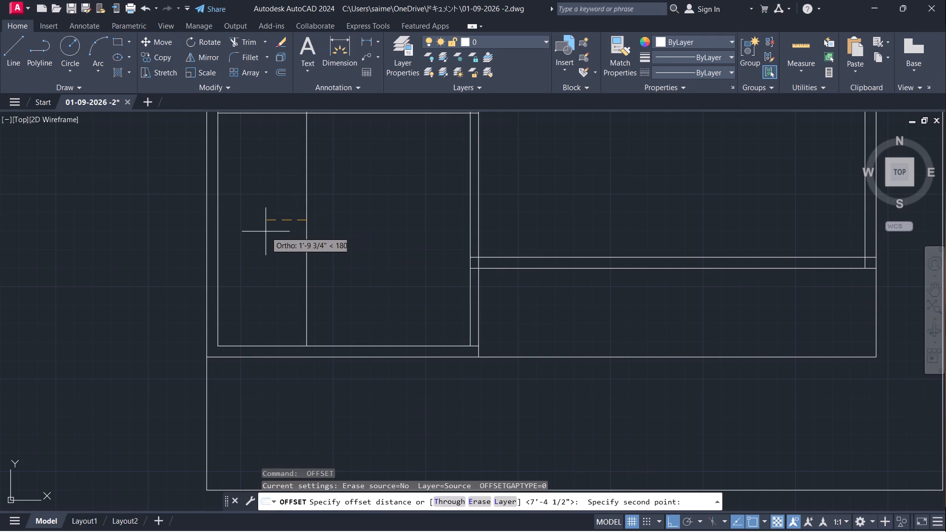
pyautogui.write('6"')
pyautogui.press('Return')
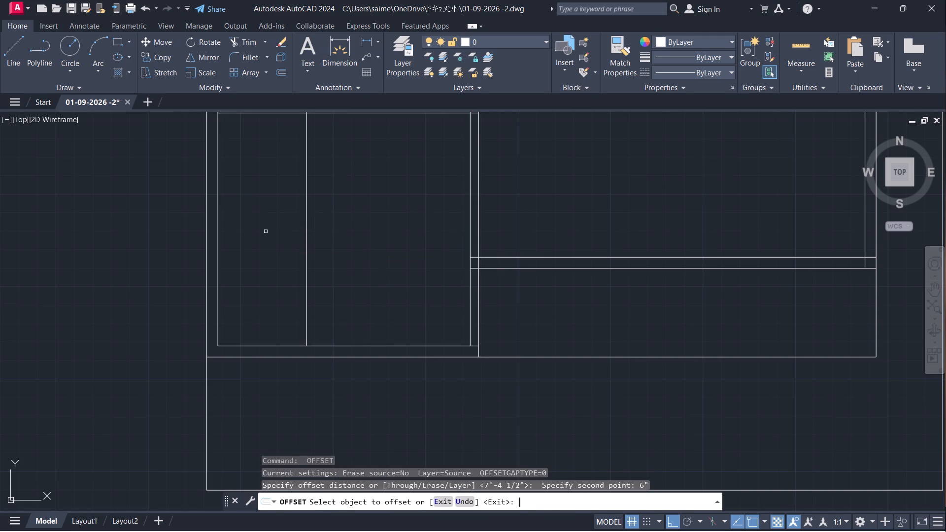
pyautogui.click(306, 236)
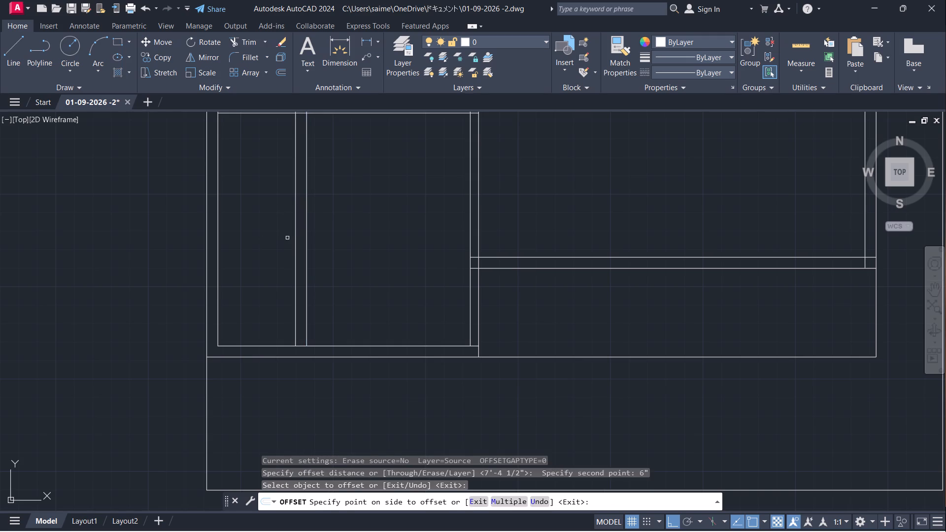
pyautogui.click(287, 238)
pyautogui.moveTo(303, 237); pyautogui.dragTo(313, 251, button='middle')
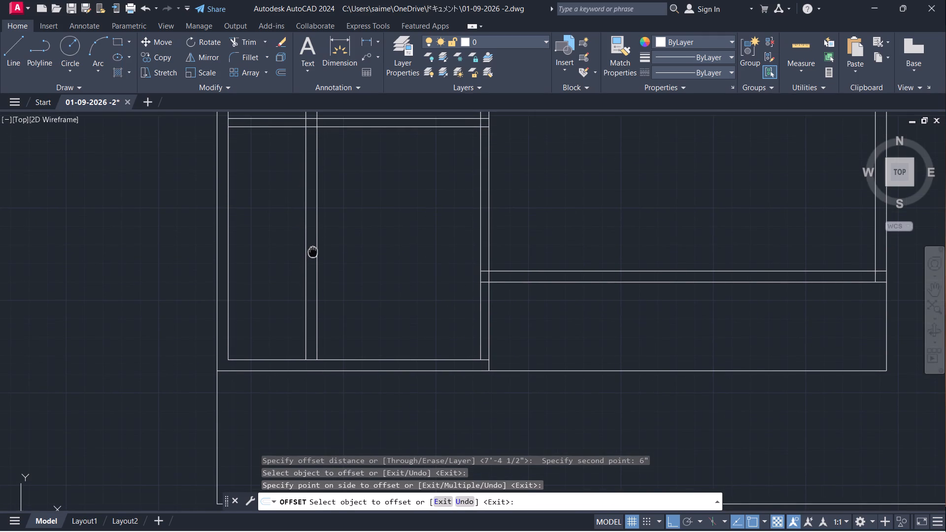
pyautogui.moveTo(313, 251); pyautogui.dragTo(315, 246, button='middle')
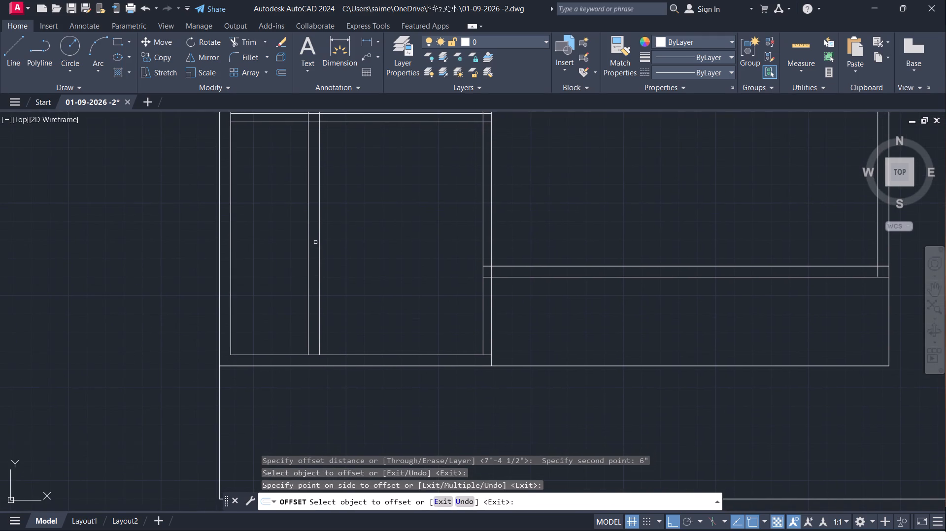
pyautogui.press('Escape')
# Trim the new vertical wall pair above the southwest room's north wall, including the short pieces inside that wall.
pyautogui.write('tr')
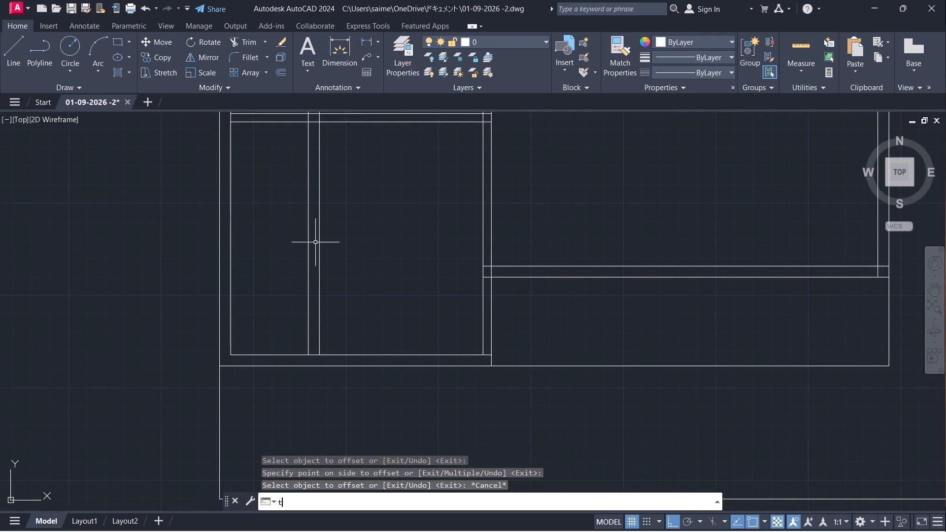
pyautogui.press('Return')
pyautogui.moveTo(335, 211); pyautogui.dragTo(335, 215, button='middle')
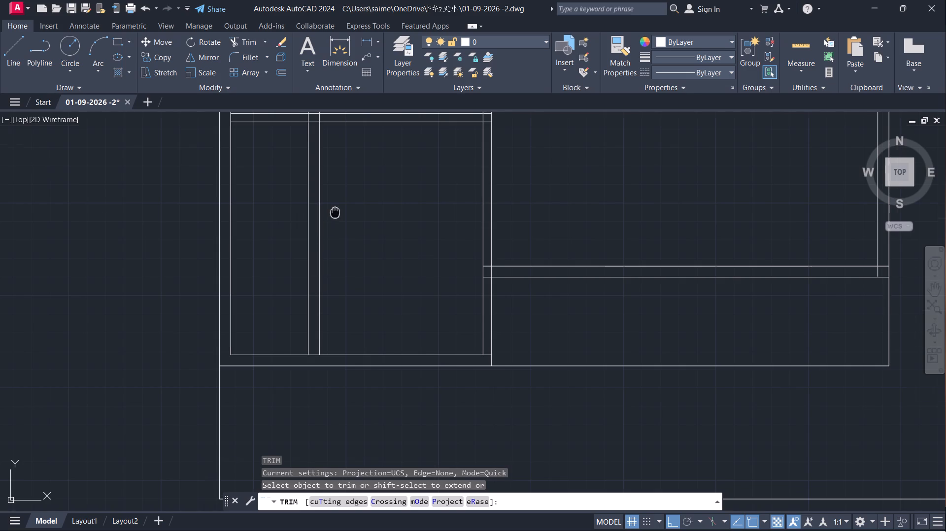
pyautogui.moveTo(335, 215); pyautogui.dragTo(328, 243, button='middle')
pyautogui.click(350, 128)
pyautogui.click(276, 127)
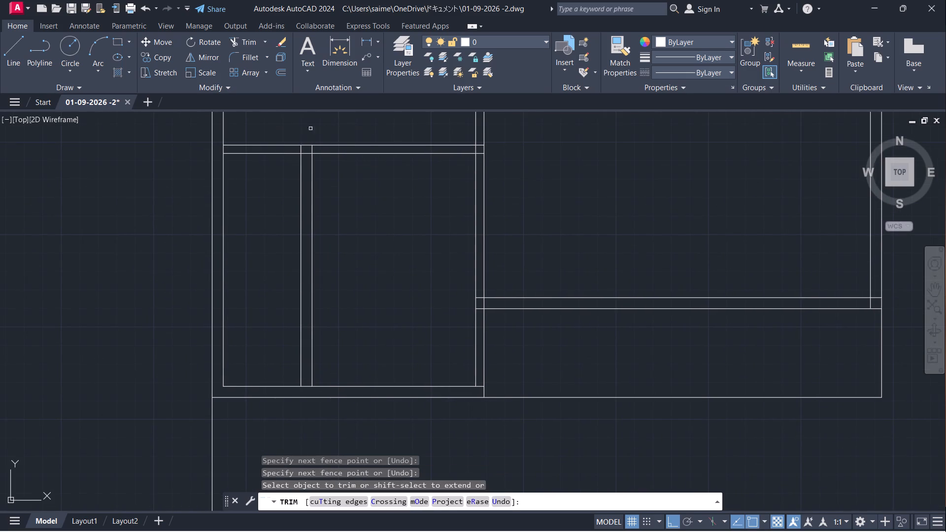
pyautogui.click(315, 149)
pyautogui.click(297, 149)
# Trim the west wall's inner line between the southwest room's north wall and the south wall.
pyautogui.click(222, 189)
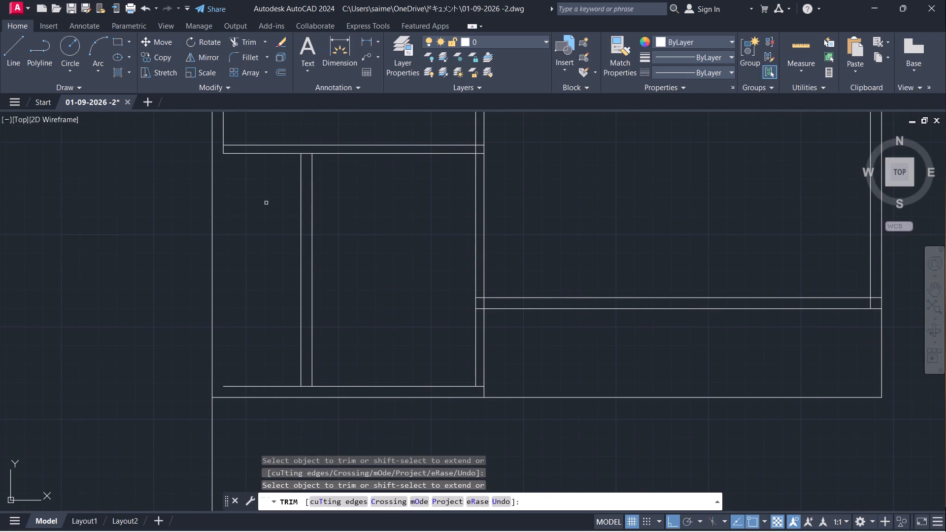
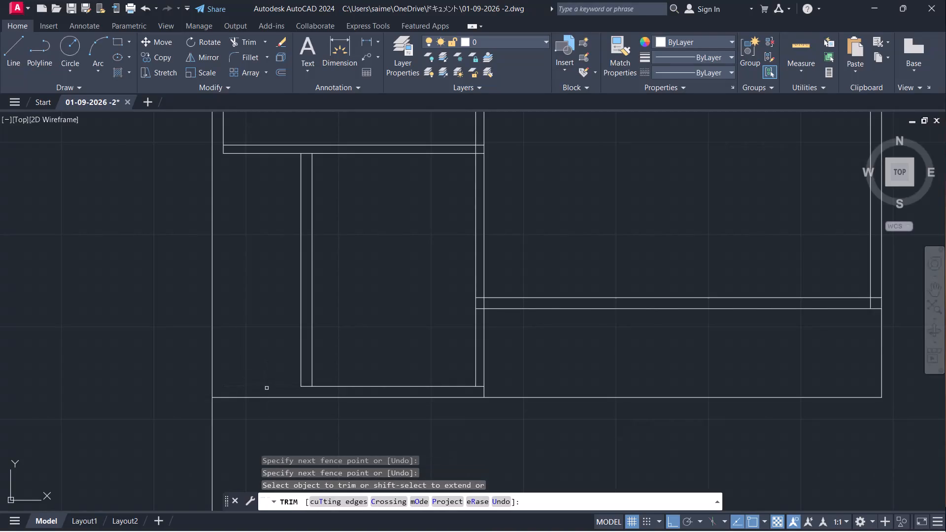
# Undo the last trim on the south wall's inner line west of the southwest partition.
pyautogui.hotkey('ctrl', 'z')
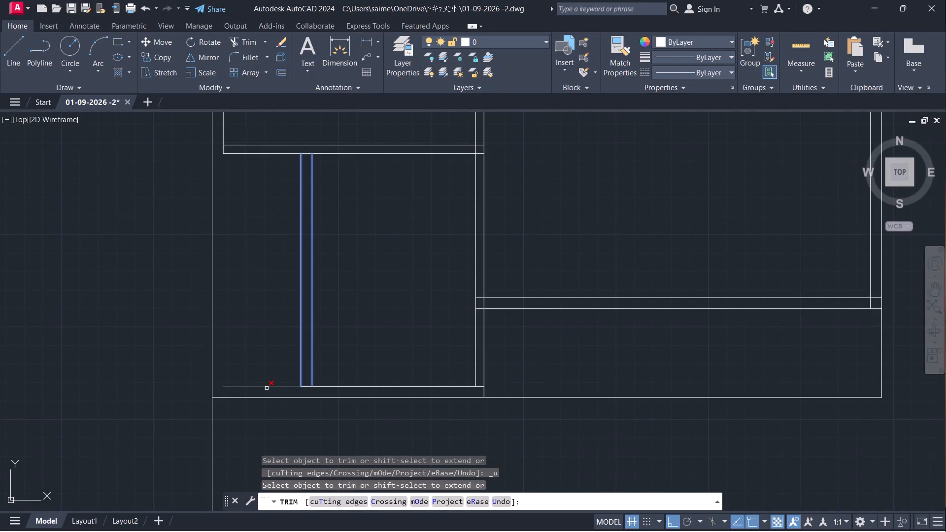
pyautogui.press('Escape')
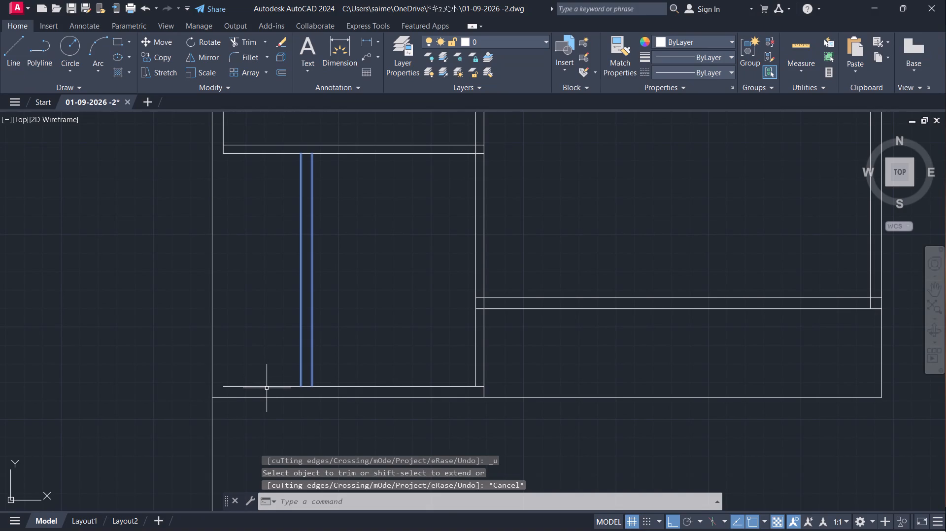
pyautogui.press('Escape')
# Extend the south wall's inner line and the lower line of the southwest room's north wall west to the outer wall line.
pyautogui.press('e')
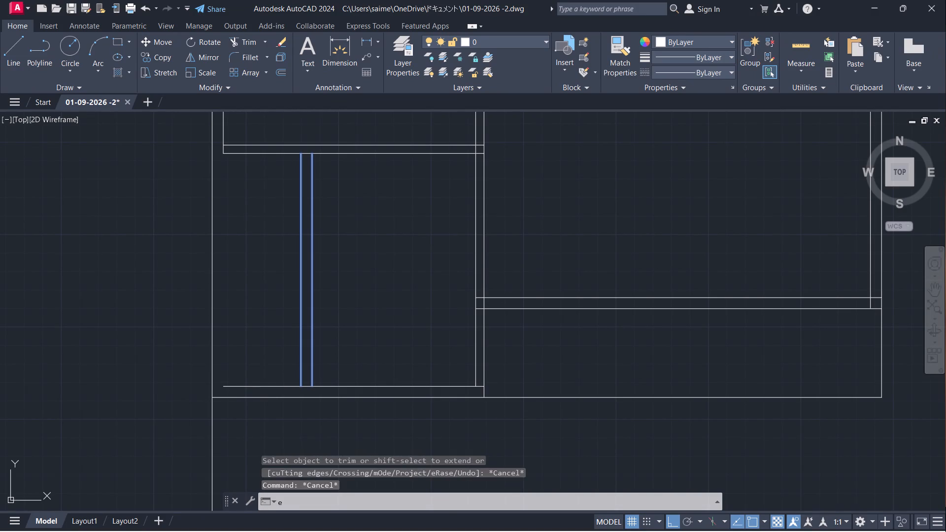
pyautogui.press('c')
pyautogui.press('BackSpace')
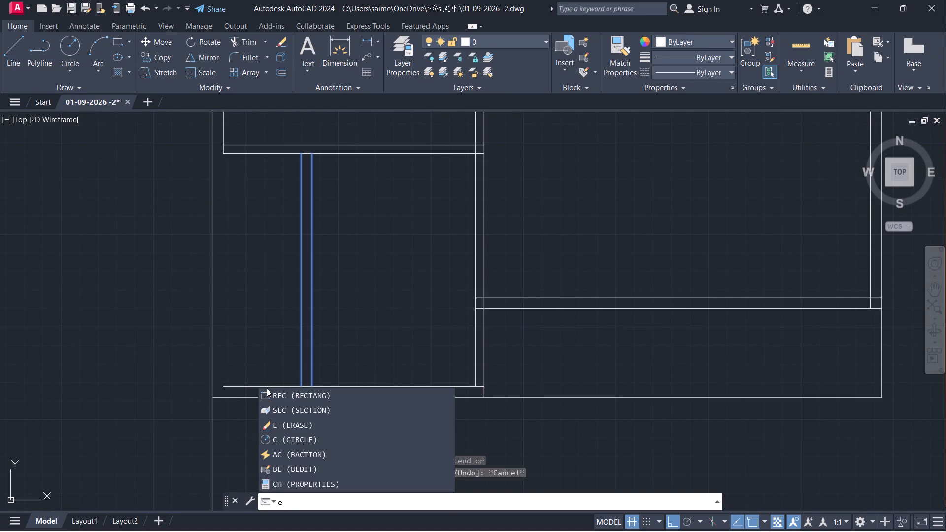
pyautogui.press('x')
pyautogui.press('Return')
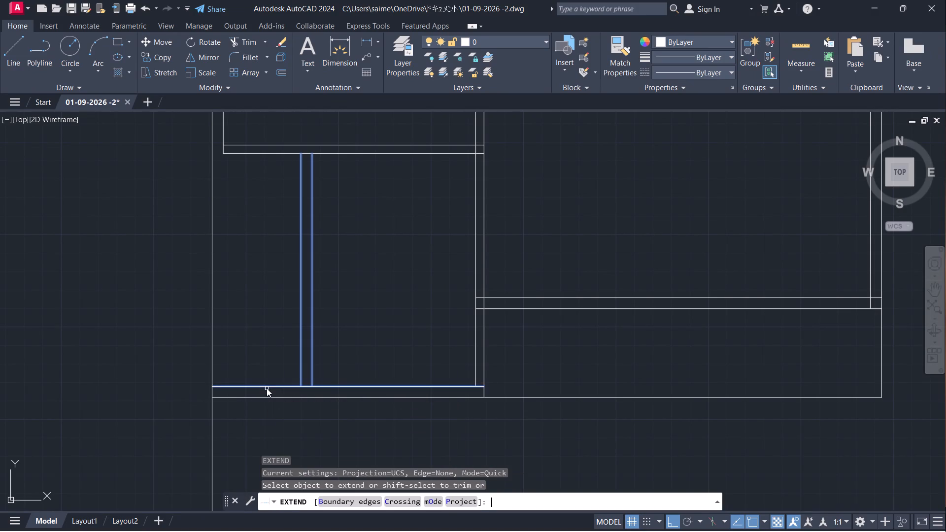
pyautogui.click(260, 386)
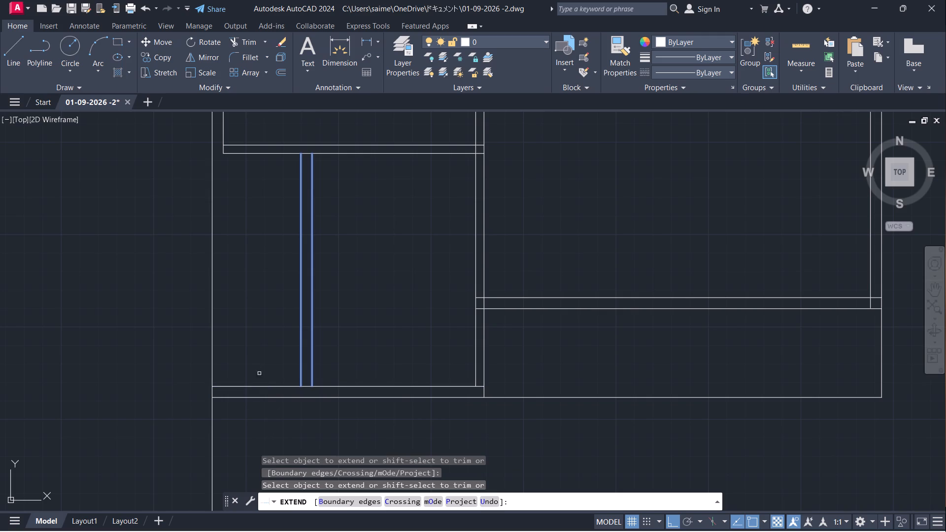
pyautogui.click(237, 154)
pyautogui.press('Escape')
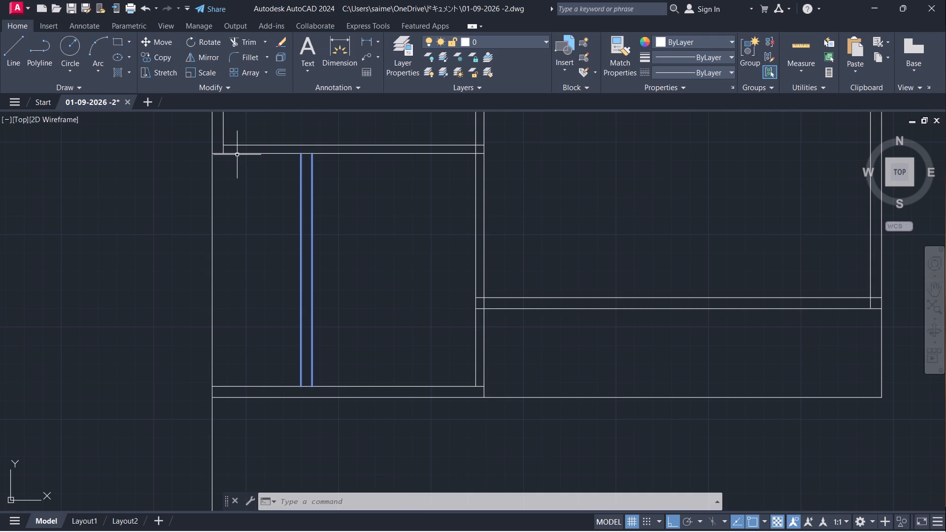
# Trim the west wall's inner line where it crosses the ends of the three horizontal interior walls.
pyautogui.scroll(-2, 325, 278)
pyautogui.moveTo(332, 272); pyautogui.dragTo(318, 400, button='middle')
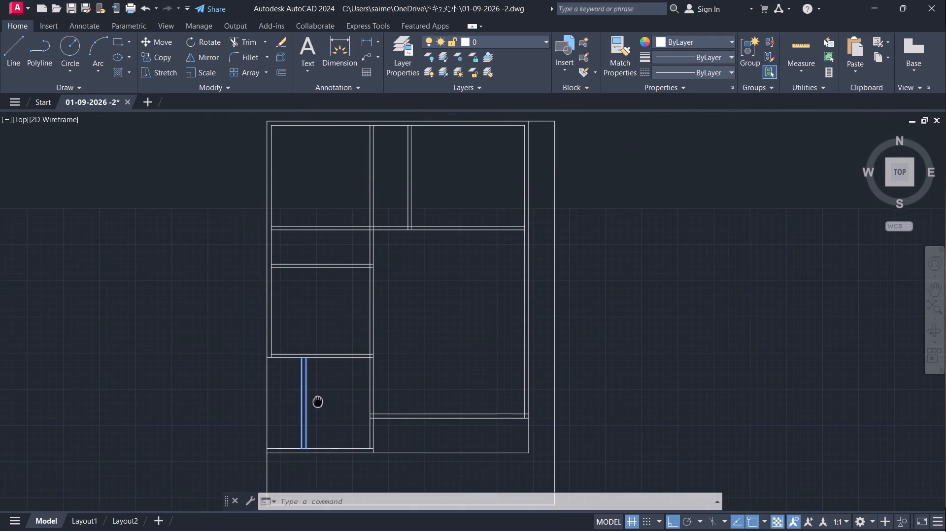
pyautogui.moveTo(318, 400); pyautogui.dragTo(318, 403, button='middle')
pyautogui.scroll(1, 281, 248)
pyautogui.moveTo(272, 260); pyautogui.dragTo(197, 314, button='middle')
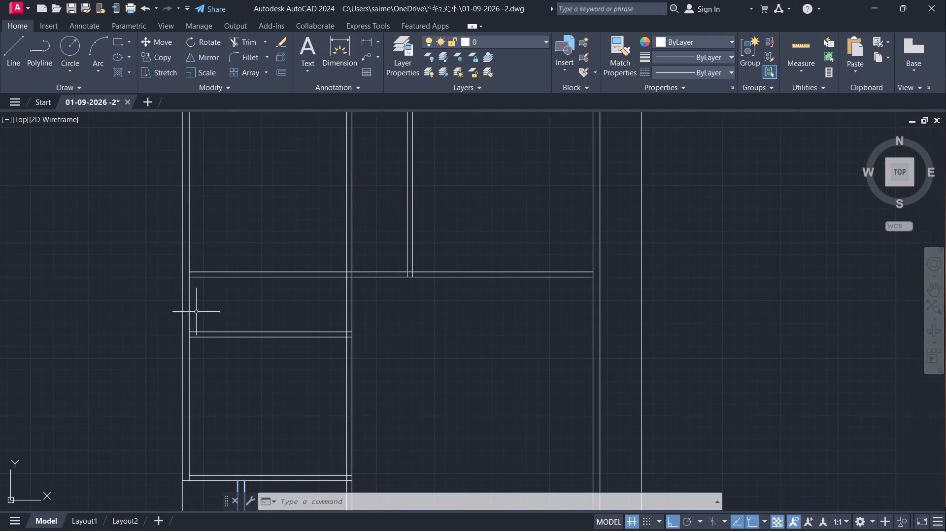
pyautogui.write('tr')
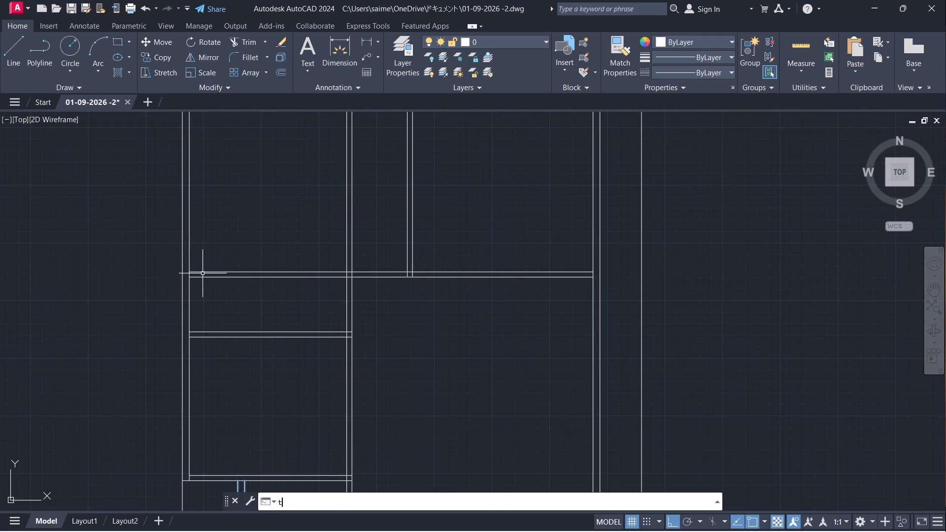
pyautogui.press('Return')
pyautogui.scroll(4, 198, 287)
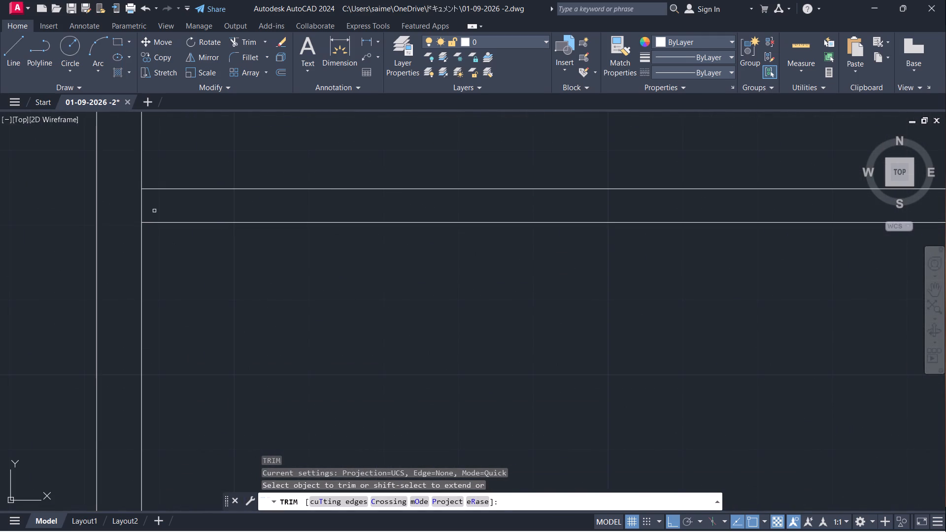
pyautogui.click(141, 203)
pyautogui.scroll(-3, 195, 225)
pyautogui.scroll(3, 194, 319)
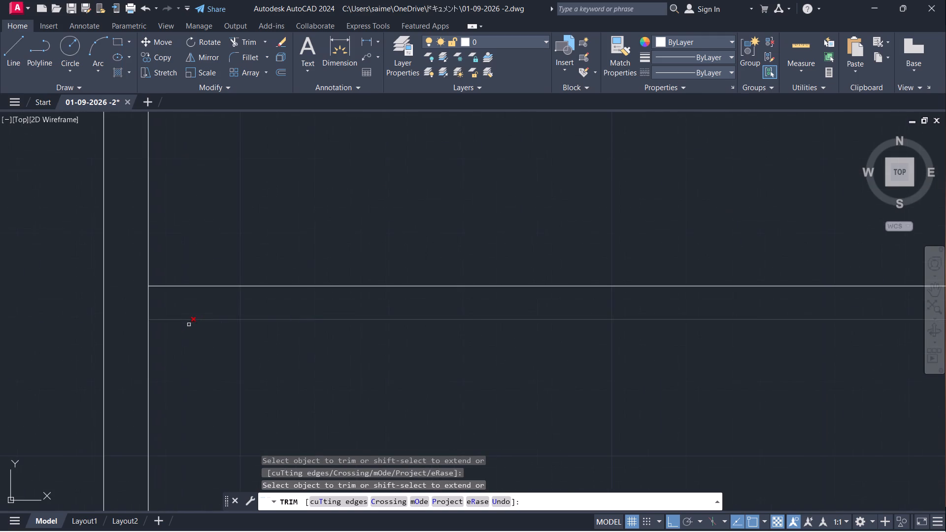
pyautogui.click(150, 304)
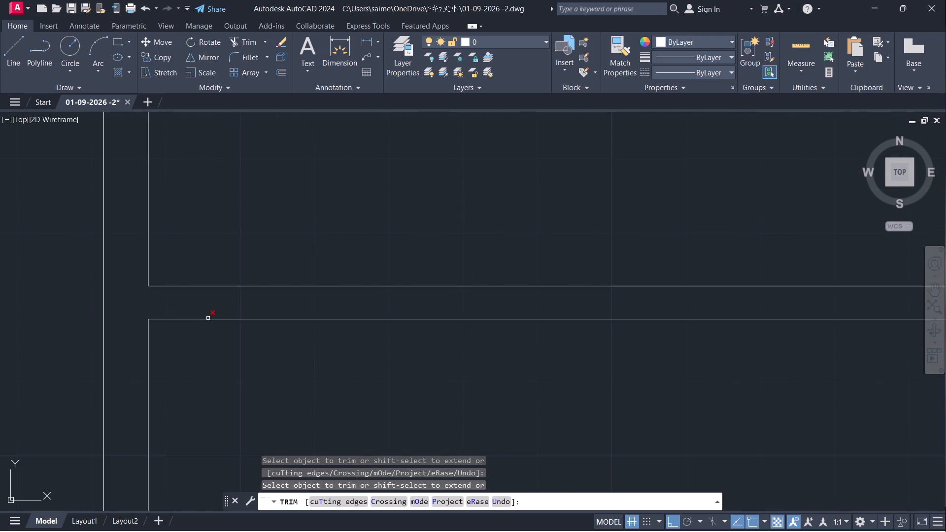
pyautogui.scroll(-4, 208, 318)
pyautogui.scroll(3, 205, 455)
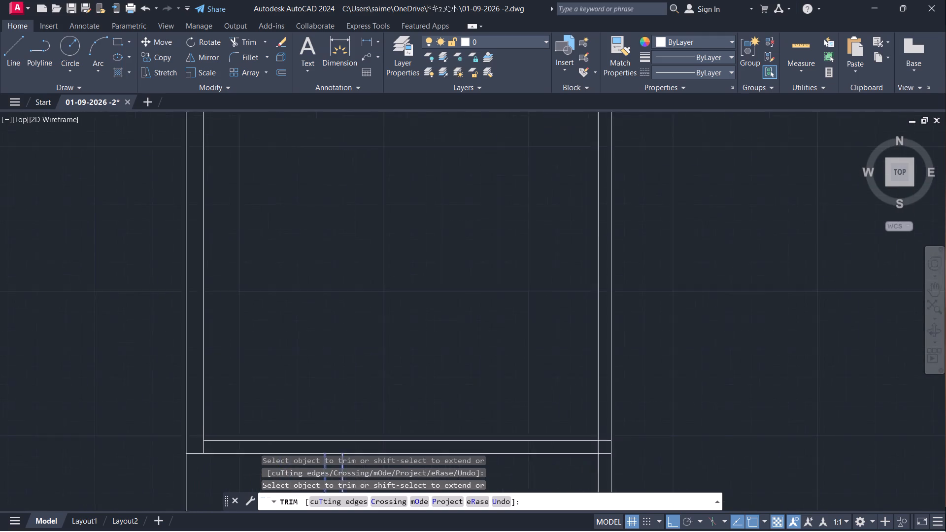
pyautogui.scroll(1, 201, 442)
pyautogui.click(215, 454)
pyautogui.click(201, 456)
pyautogui.scroll(-3, 396, 369)
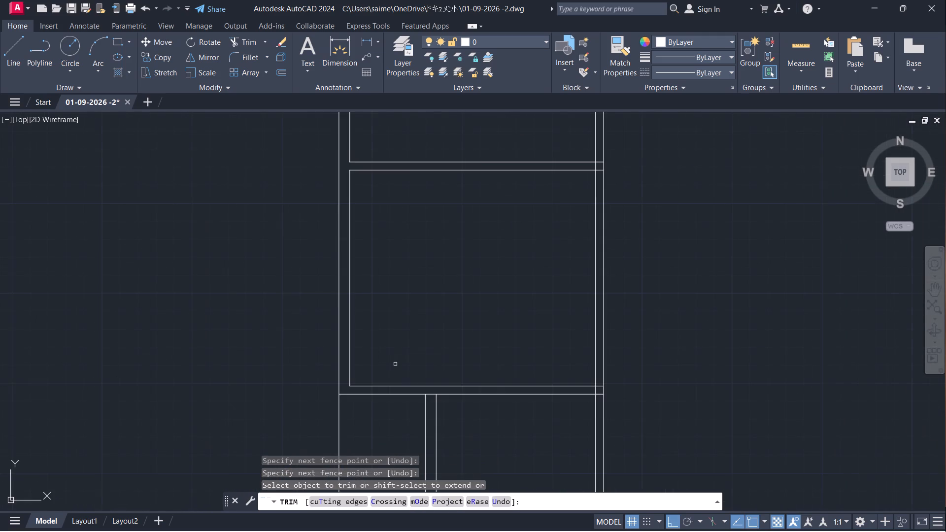
# Trim the overlapping lines where the two lower west horizontal walls meet the interior vertical wall, leaving open T-junctions.
pyautogui.scroll(-1, 395, 364)
pyautogui.scroll(4, 534, 382)
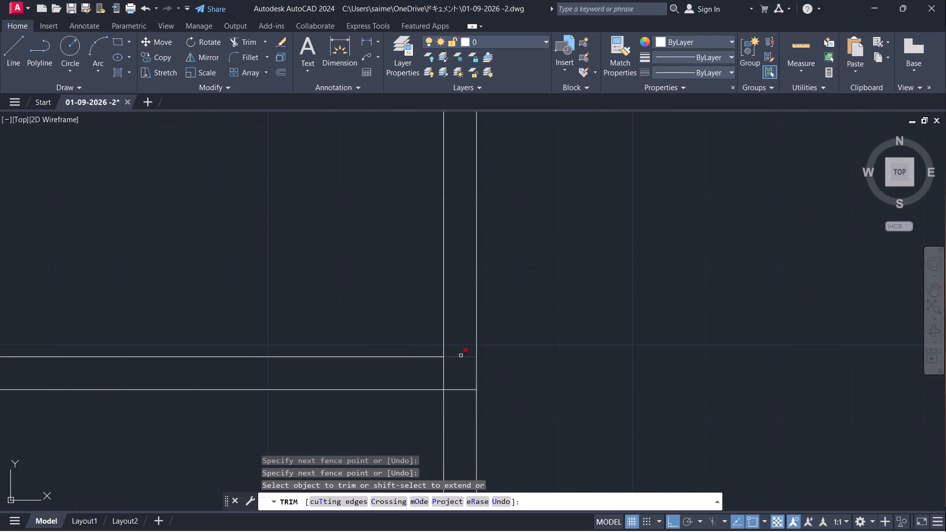
pyautogui.click(460, 349)
pyautogui.click(438, 371)
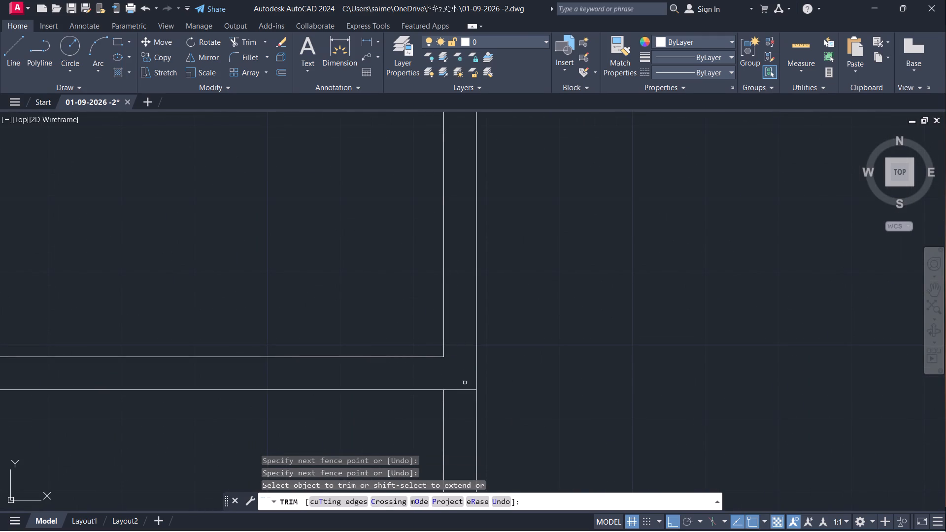
pyautogui.click(463, 383)
pyautogui.click(456, 404)
pyautogui.scroll(-4, 502, 396)
pyautogui.scroll(2, 491, 252)
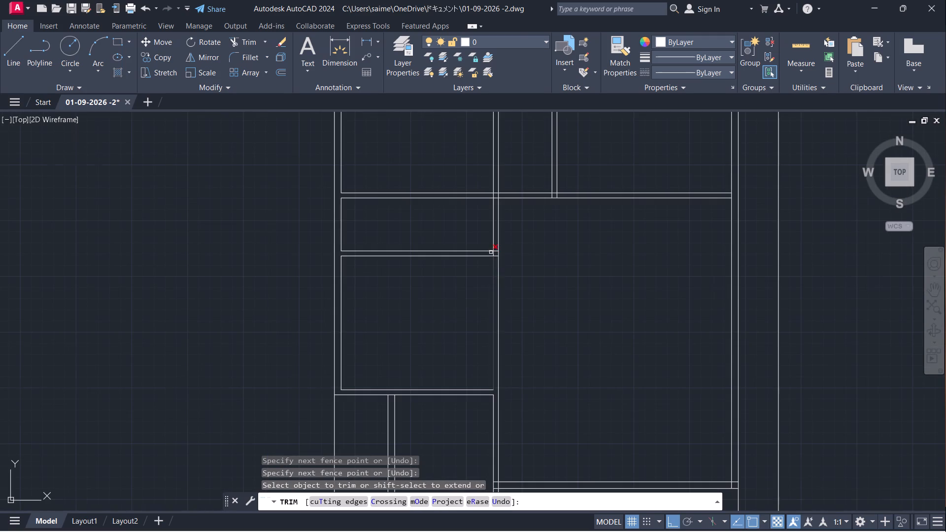
pyautogui.scroll(3, 491, 252)
pyautogui.click(508, 256)
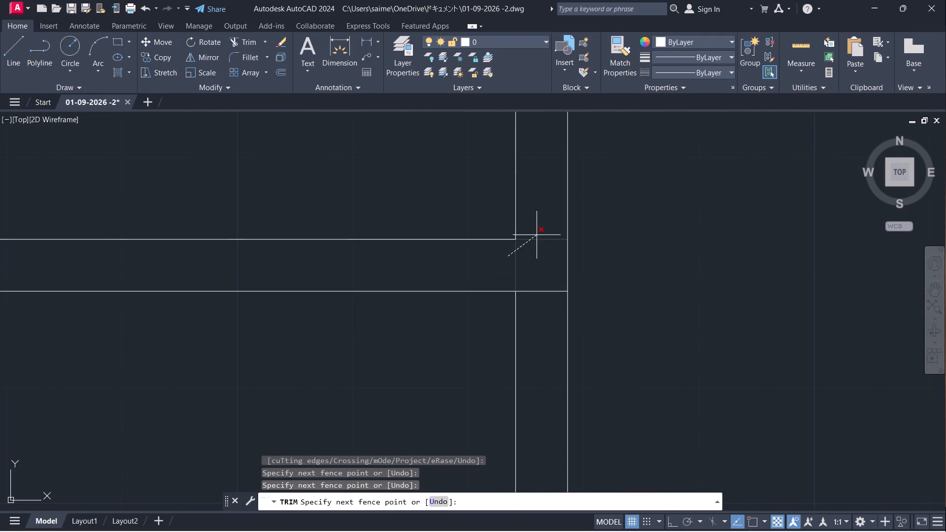
pyautogui.click(537, 235)
pyautogui.click(535, 258)
pyautogui.click(532, 307)
# Trim the lines inside the crossing of the interior vertical wall and the long horizontal wall below the northern rooms.
pyautogui.scroll(-1, 432, 365)
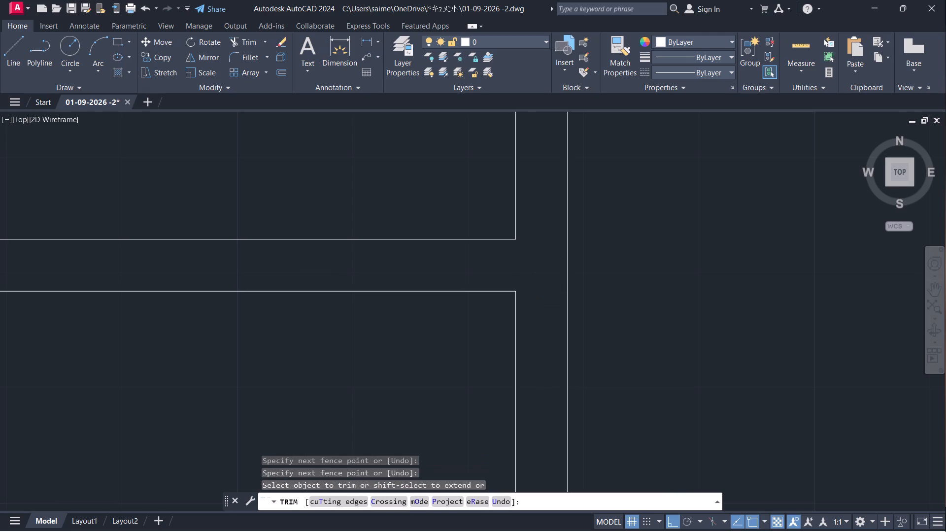
pyautogui.scroll(-1, 432, 365)
pyautogui.scroll(-2, 551, 353)
pyautogui.scroll(1, 526, 244)
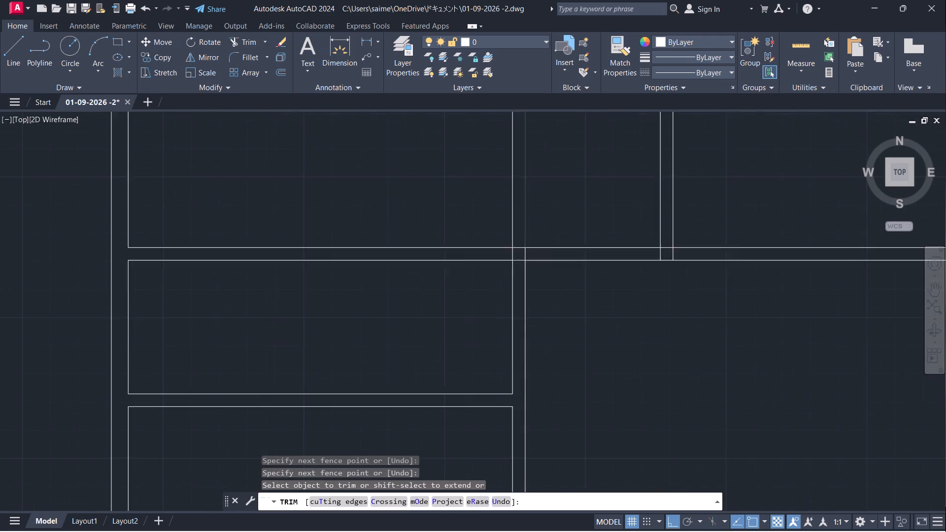
pyautogui.scroll(2, 526, 244)
pyautogui.click(517, 234)
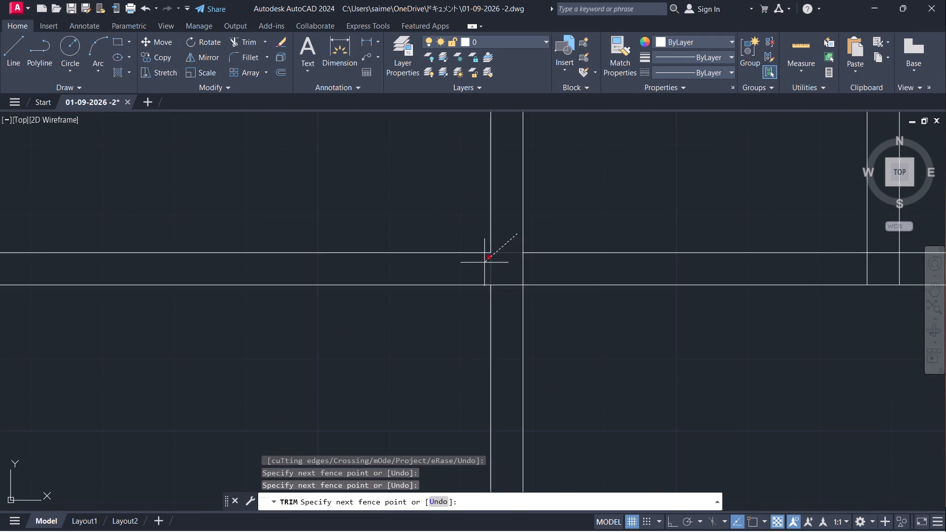
pyautogui.click(477, 266)
pyautogui.click(537, 271)
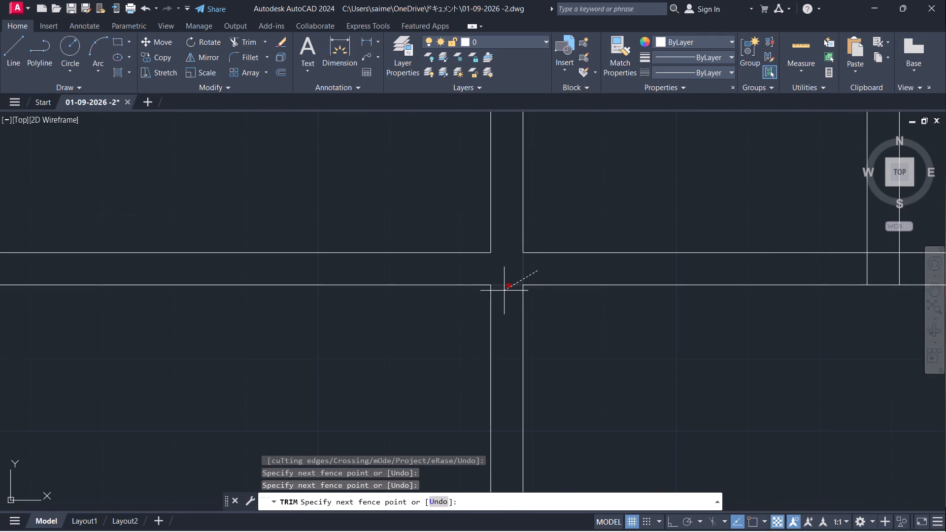
pyautogui.click(503, 292)
# Trim the lines where the northern partition meets the long horizontal wall, leaving an open T-junction.
pyautogui.scroll(-3, 505, 292)
pyautogui.scroll(3, 611, 286)
pyautogui.click(586, 290)
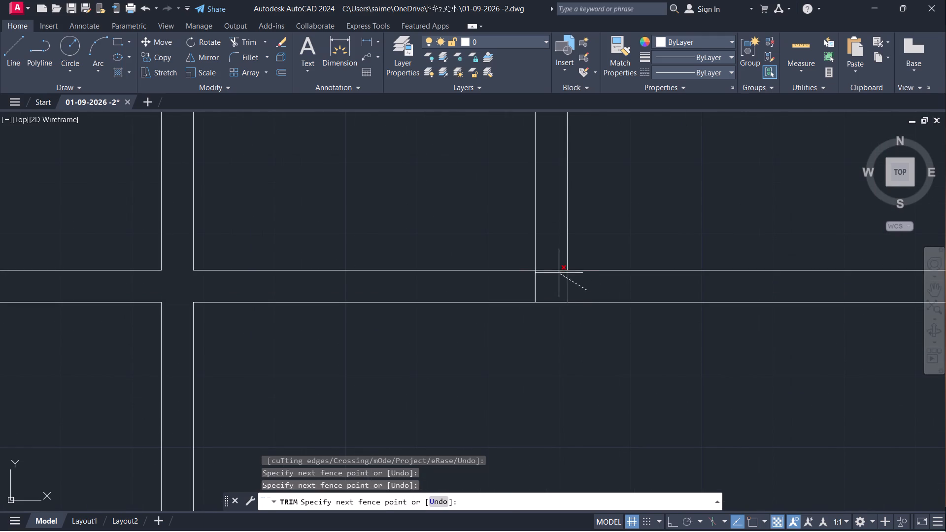
pyautogui.click(552, 262)
pyautogui.click(544, 279)
pyautogui.click(517, 288)
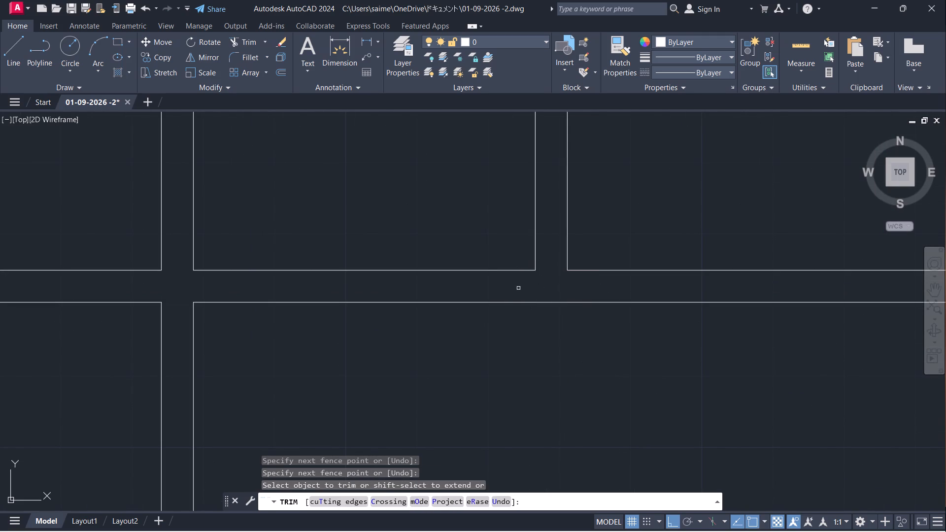
# Trim the overlapping lines at both ends of the large east room's south wall, at the interior vertical wall and the east wall.
pyautogui.scroll(-3, 530, 283)
pyautogui.scroll(-2, 259, 316)
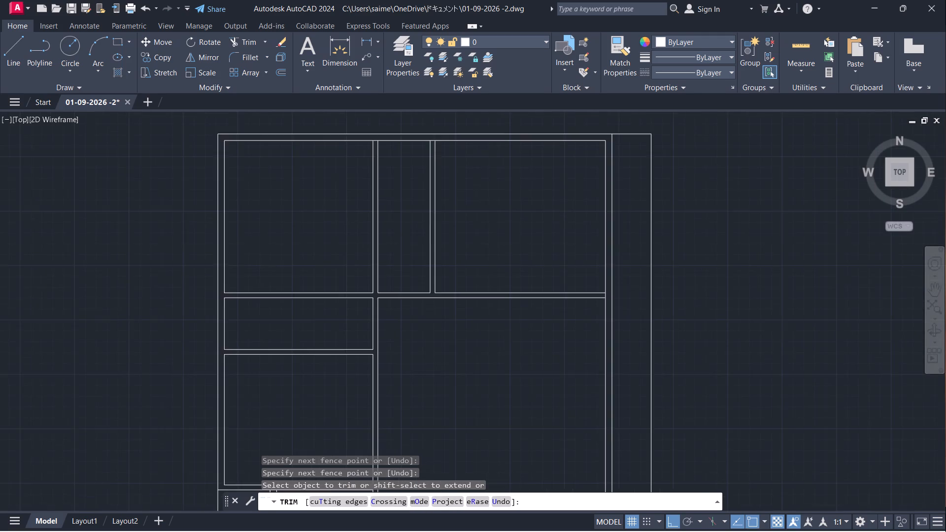
pyautogui.moveTo(399, 332); pyautogui.dragTo(417, 246, button='middle')
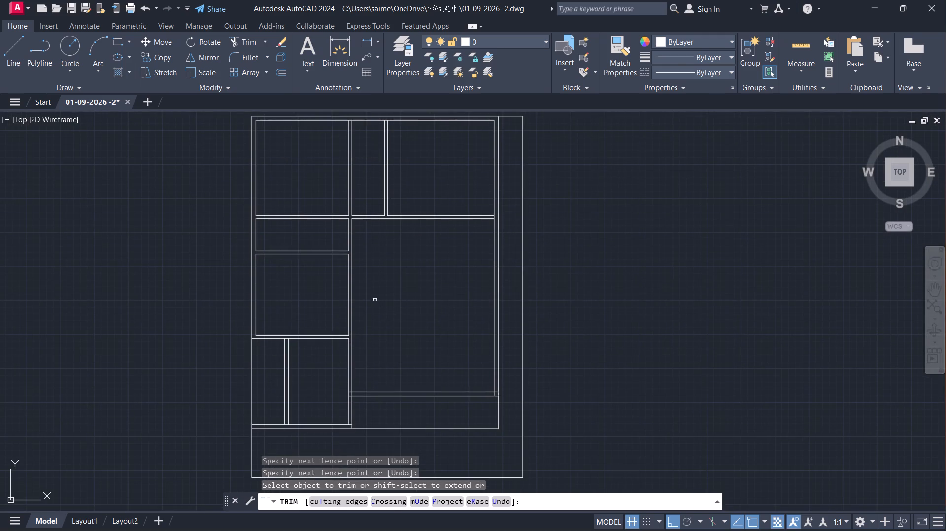
pyautogui.scroll(3, 370, 397)
pyautogui.click(303, 383)
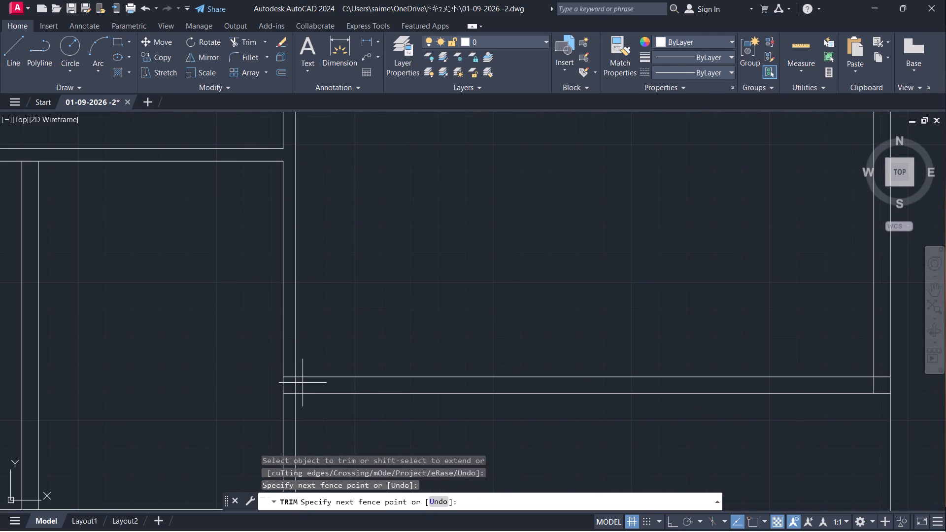
pyautogui.click(288, 374)
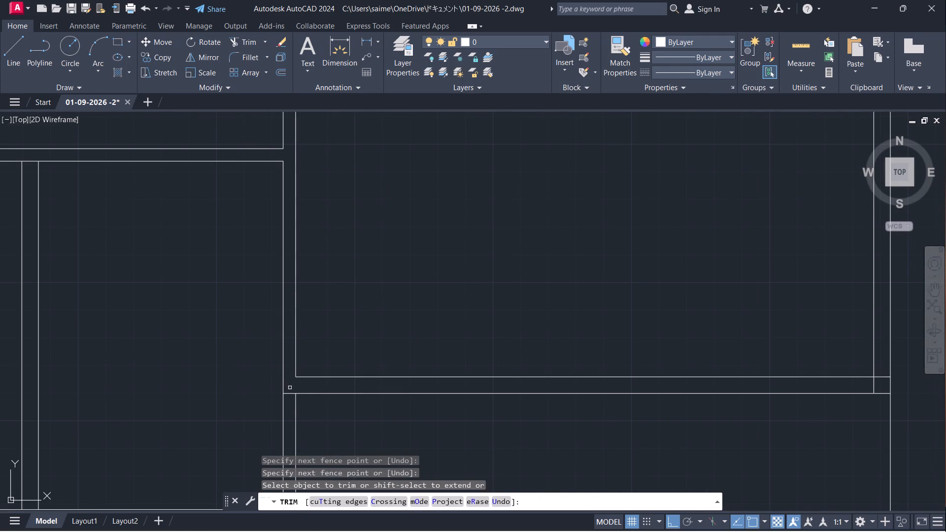
pyautogui.click(289, 393)
pyautogui.scroll(-3, 328, 356)
pyautogui.scroll(4, 473, 352)
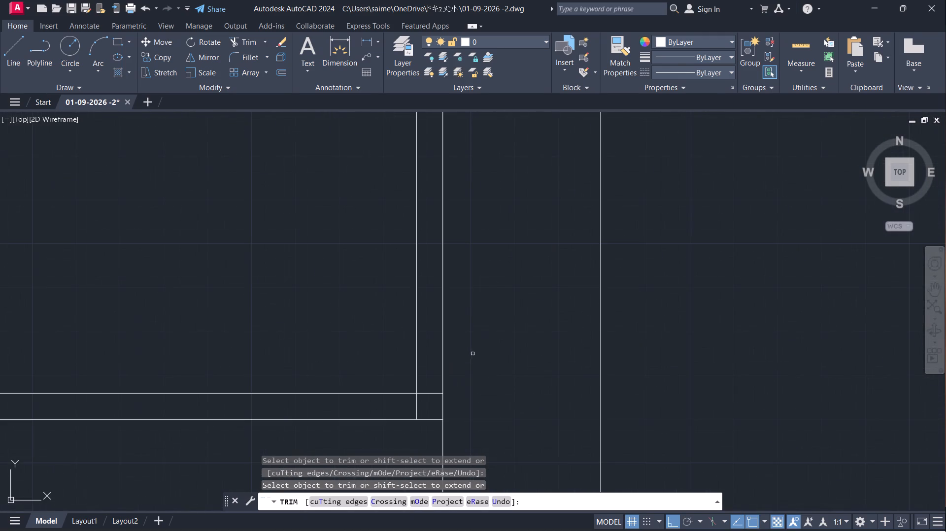
pyautogui.click(429, 386)
pyautogui.click(411, 407)
# Trim the south wall's inner line where it runs inside the interior vertical wall at the southwest room's corner.
pyautogui.scroll(-4, 446, 377)
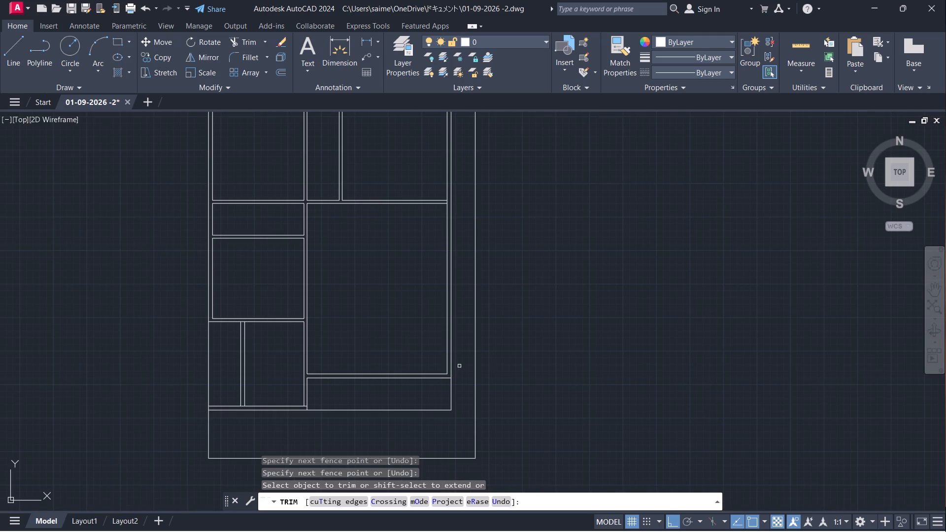
pyautogui.scroll(4, 304, 402)
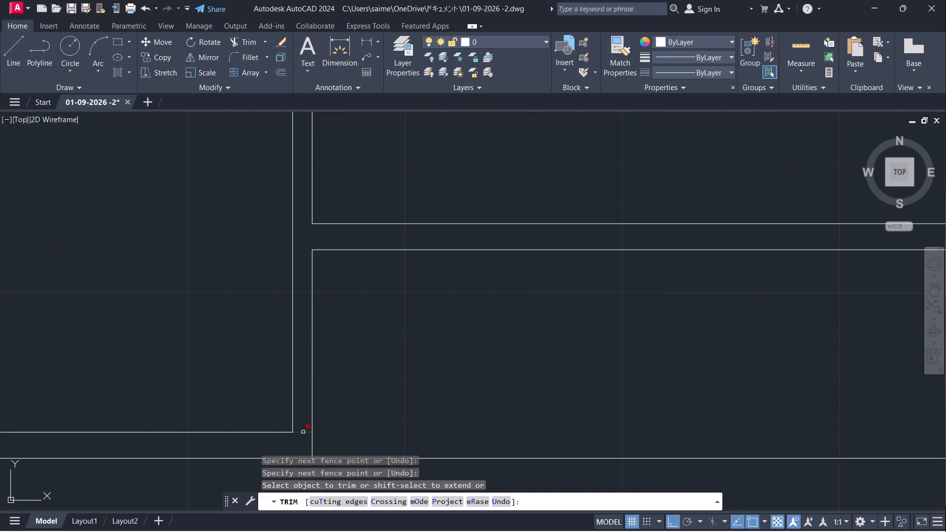
pyautogui.click(303, 432)
pyautogui.scroll(-3, 370, 379)
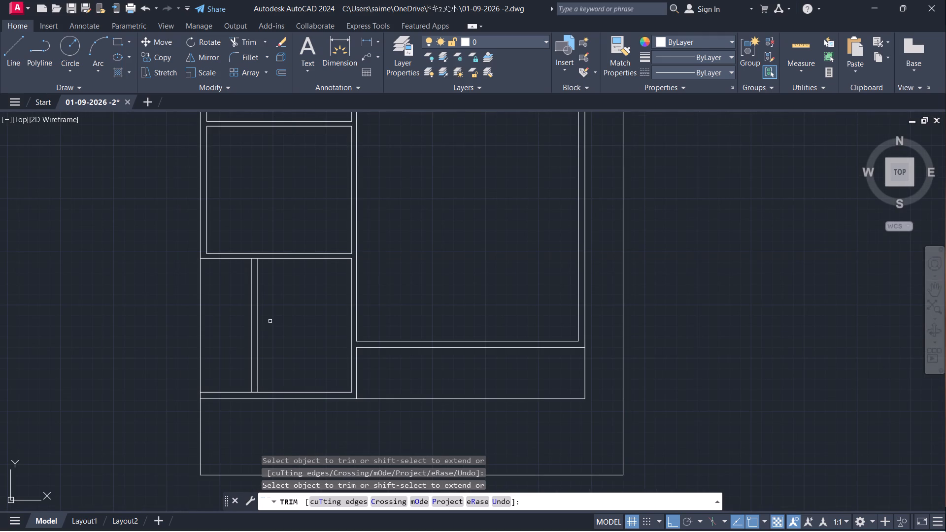
pyautogui.scroll(-1, 277, 318)
pyautogui.moveTo(284, 316); pyautogui.dragTo(284, 364, button='middle')
pyautogui.scroll(-1, 284, 316)
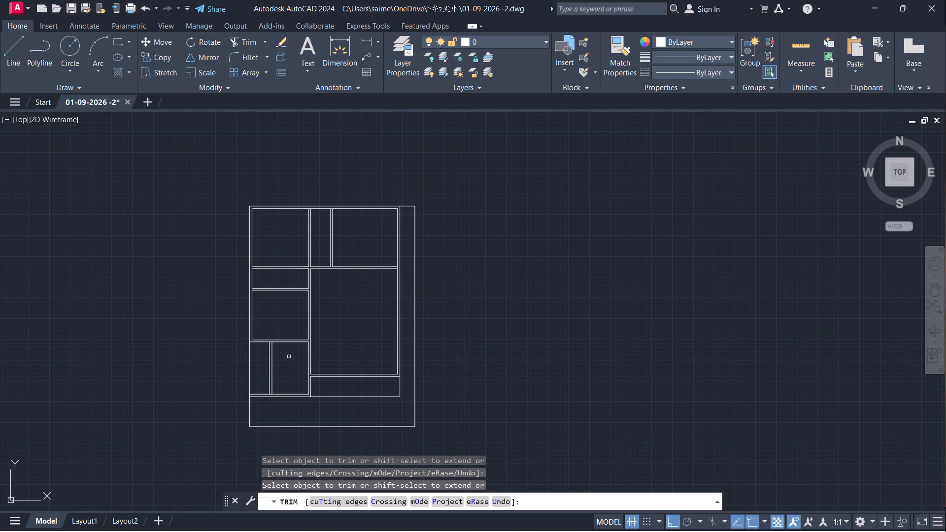
pyautogui.press('Escape')
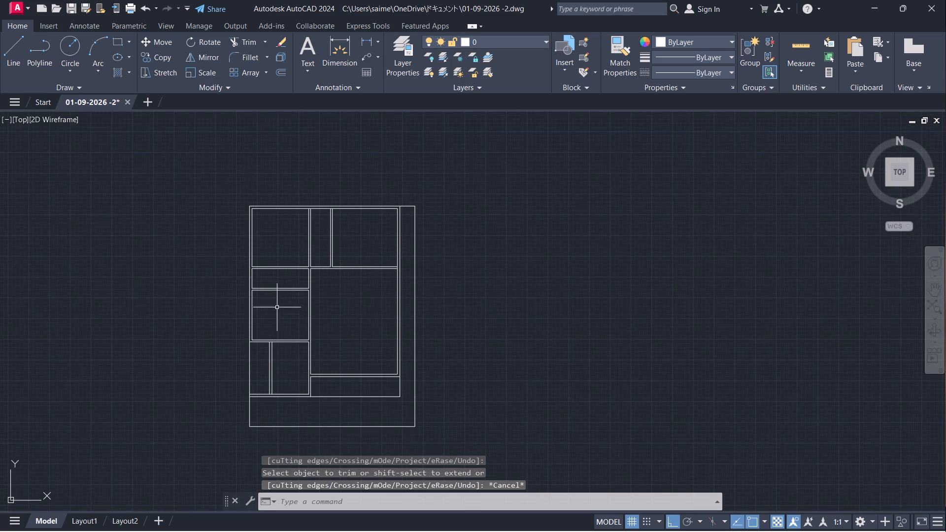
# Offset the west wall's inner line 6' east inside the narrow room below the northwest room.
pyautogui.scroll(3, 263, 296)
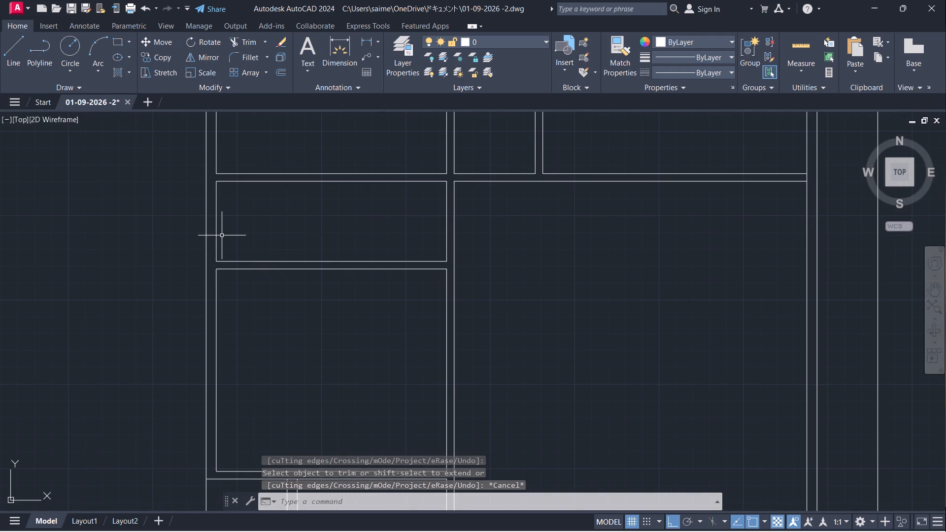
pyautogui.click(215, 233)
pyautogui.press('o')
pyautogui.press('Return')
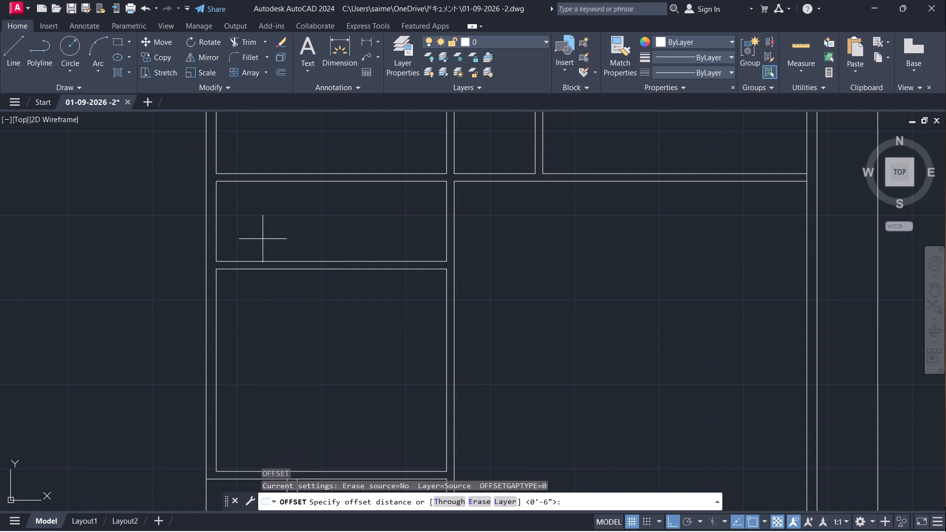
pyautogui.click(215, 230)
pyautogui.write("6'")
pyautogui.press('Return')
pyautogui.click(355, 221)
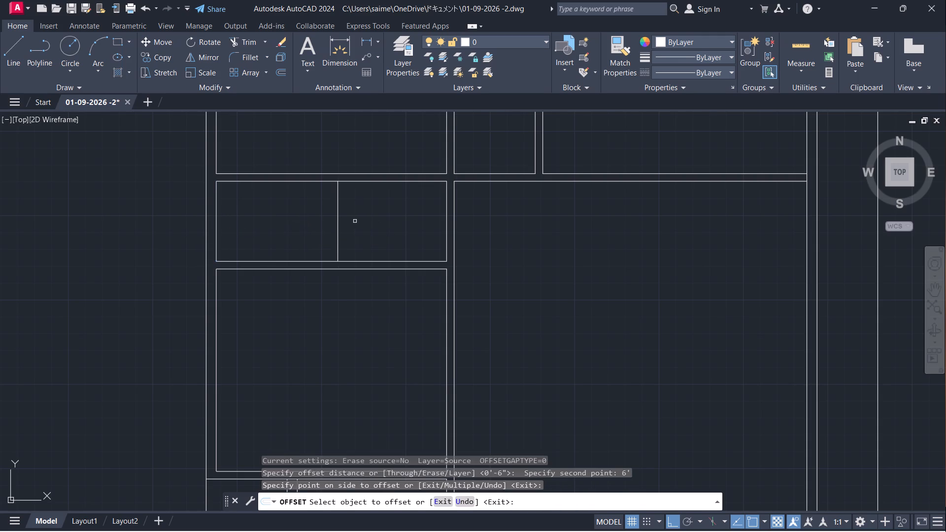
pyautogui.press('space')
# Offset the new vertical line in the narrow west room 4.5" east to form a double-line partition.
pyautogui.press('space')
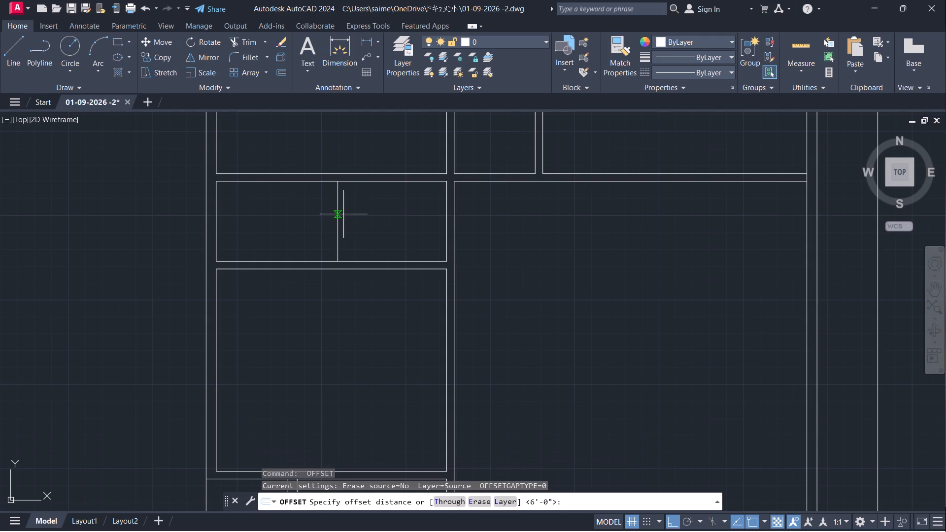
pyautogui.click(340, 218)
pyautogui.write('4.5"')
pyautogui.press('Return')
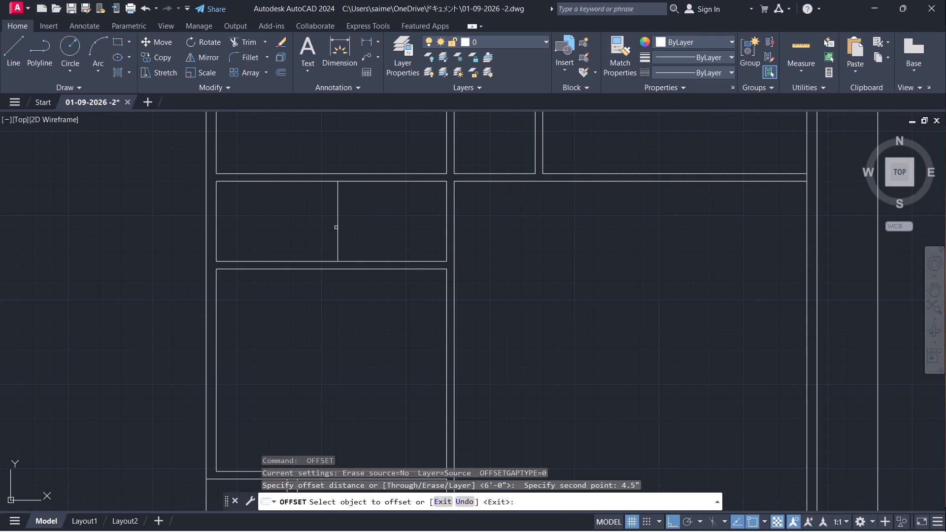
pyautogui.click(339, 231)
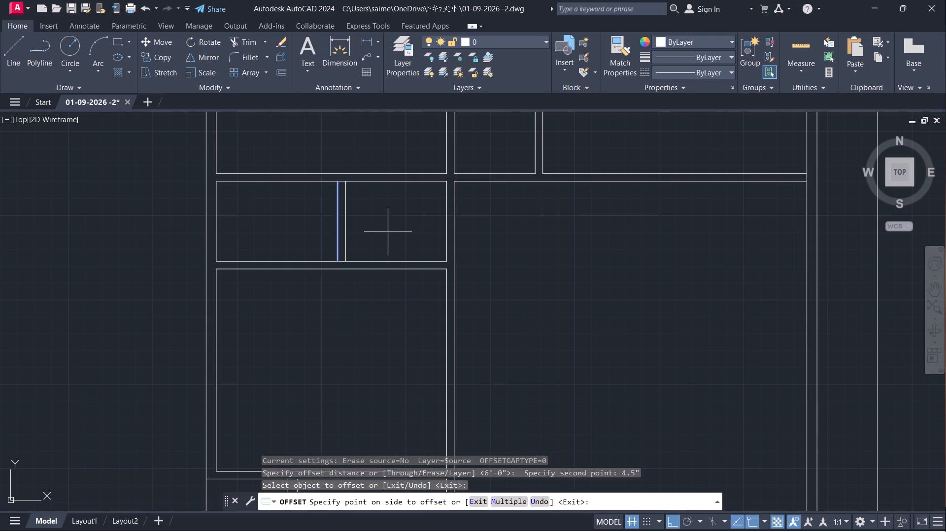
pyautogui.click(388, 232)
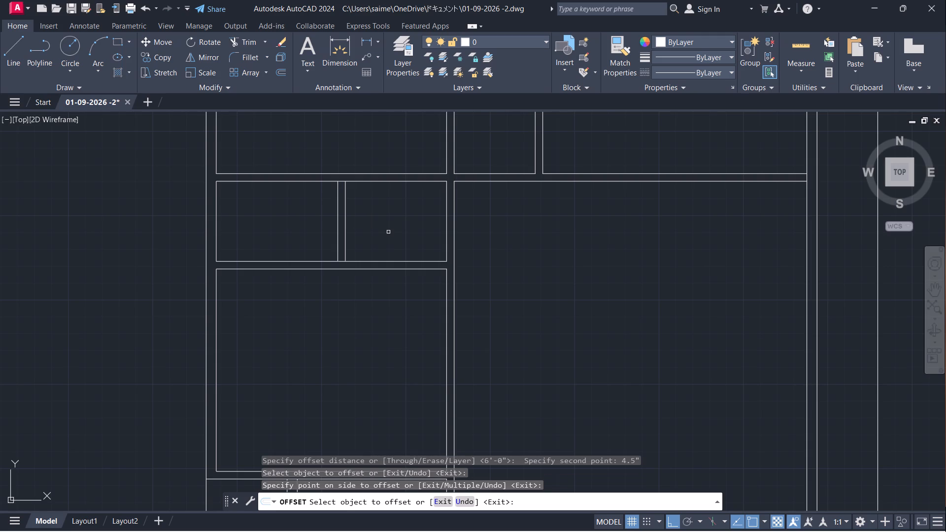
pyautogui.press('Escape')
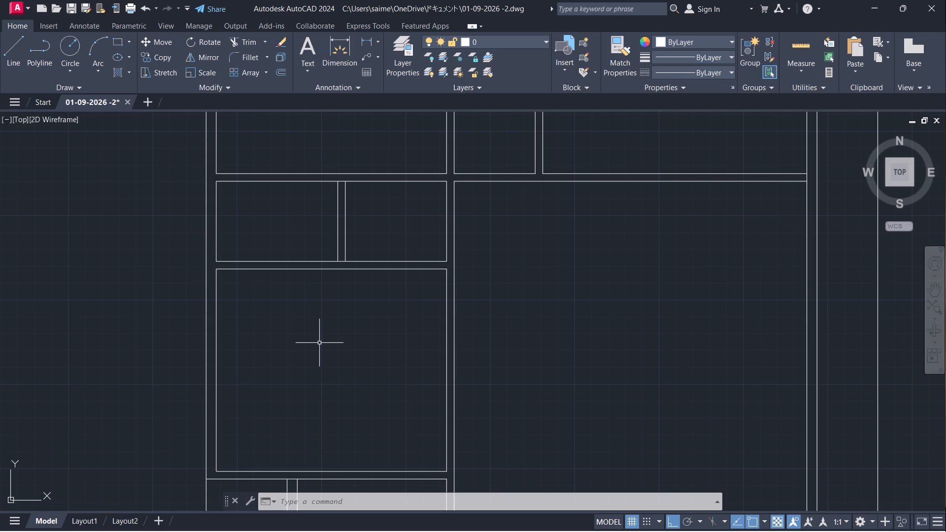
# Create a new layer named walls and set it as the current layer.
pyautogui.scroll(-2, 290, 354)
pyautogui.moveTo(272, 362); pyautogui.dragTo(264, 325, button='middle')
pyautogui.doubleClick(407, 48)
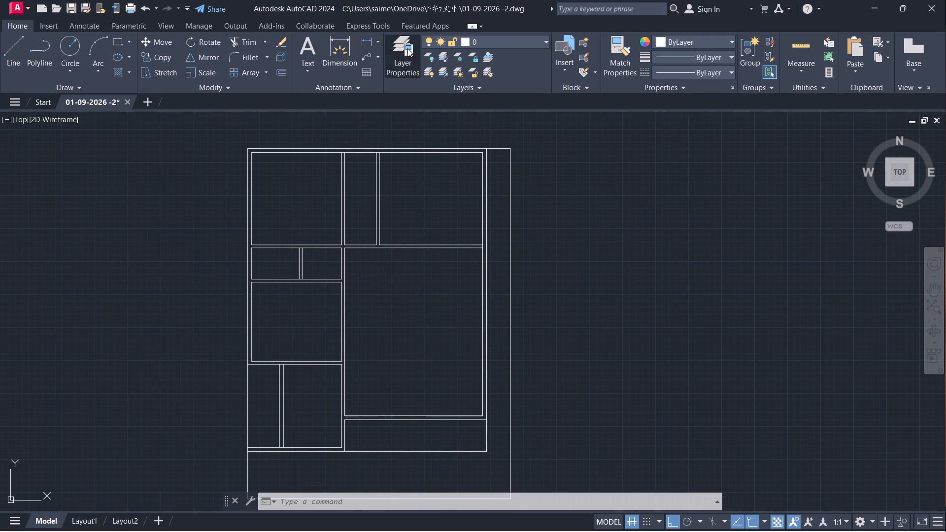
pyautogui.click(114, 57)
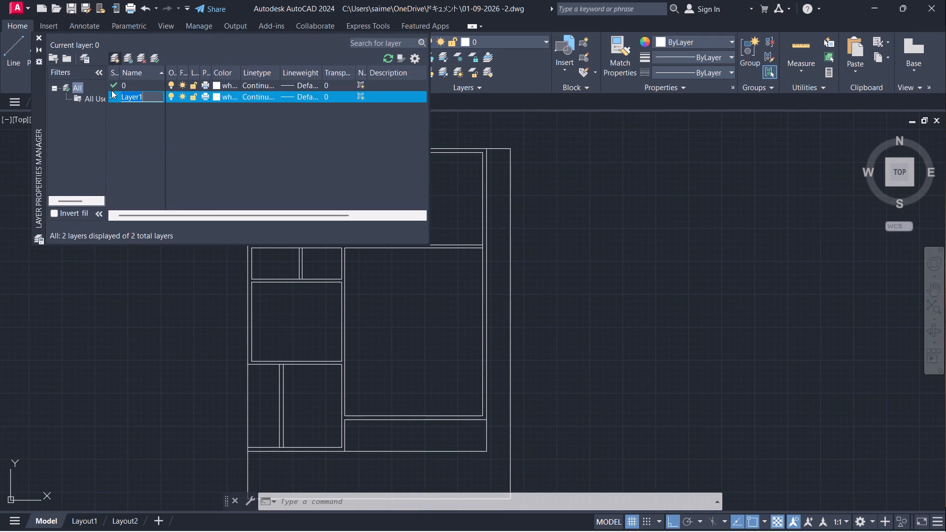
pyautogui.press('BackSpace')
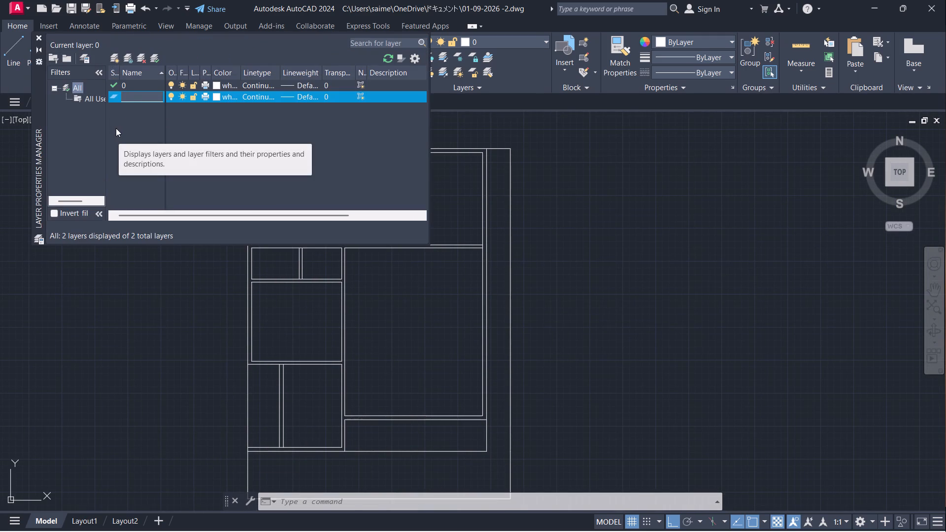
pyautogui.write('walls')
pyautogui.click(154, 56)
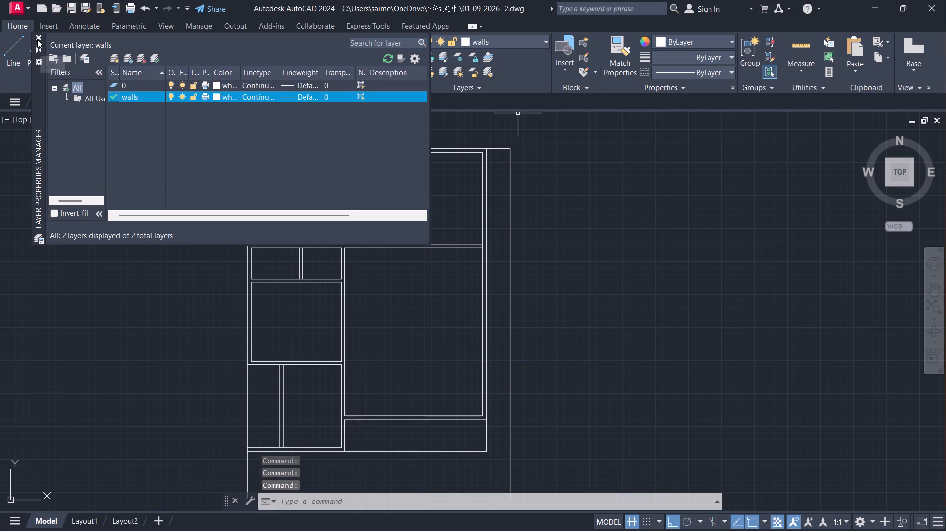
pyautogui.click(39, 33)
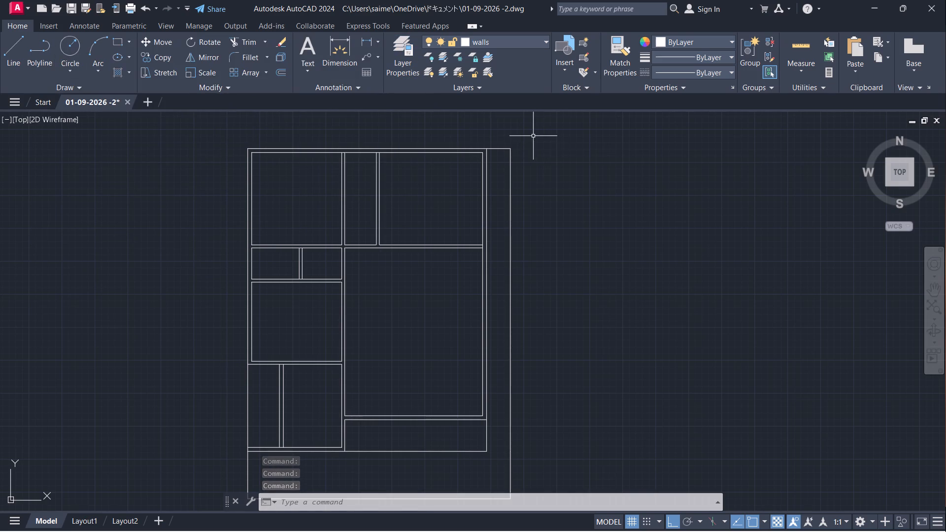
# Select the entire floor plan and move it to the walls layer.
pyautogui.click(533, 136)
pyautogui.scroll(-2, 489, 180)
pyautogui.click(357, 324)
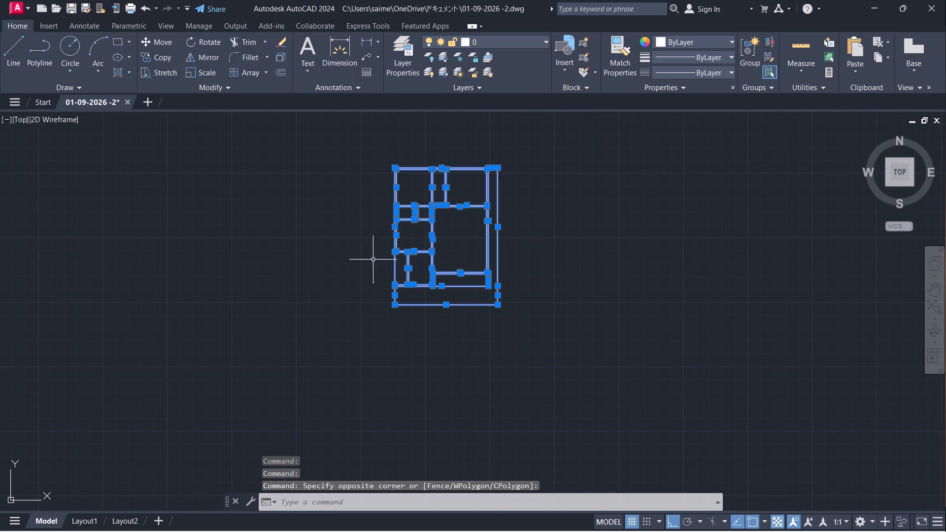
pyautogui.click(537, 40)
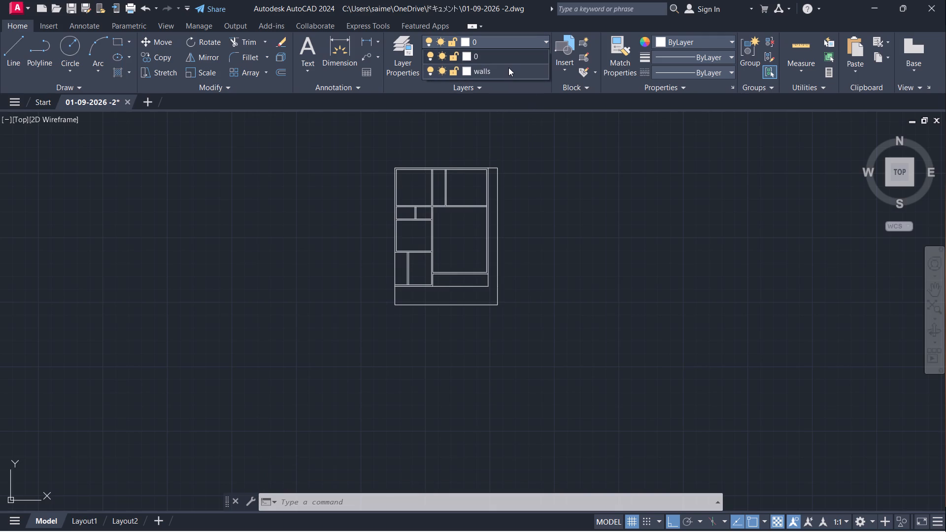
pyautogui.click(508, 67)
pyautogui.scroll(2, 439, 209)
pyautogui.press('Escape')
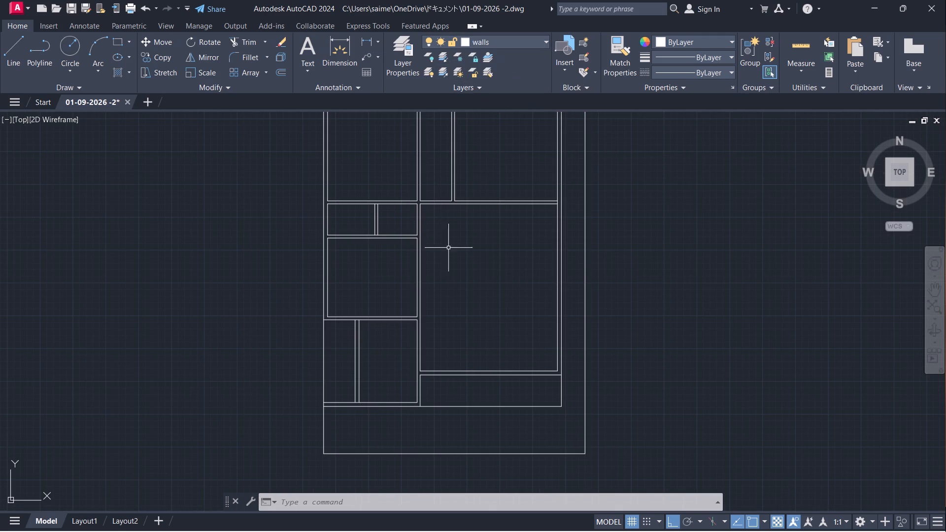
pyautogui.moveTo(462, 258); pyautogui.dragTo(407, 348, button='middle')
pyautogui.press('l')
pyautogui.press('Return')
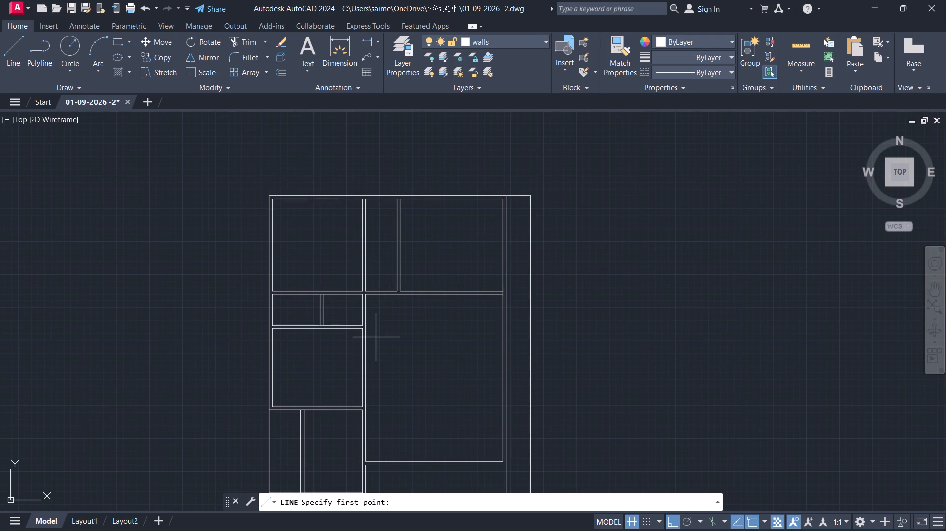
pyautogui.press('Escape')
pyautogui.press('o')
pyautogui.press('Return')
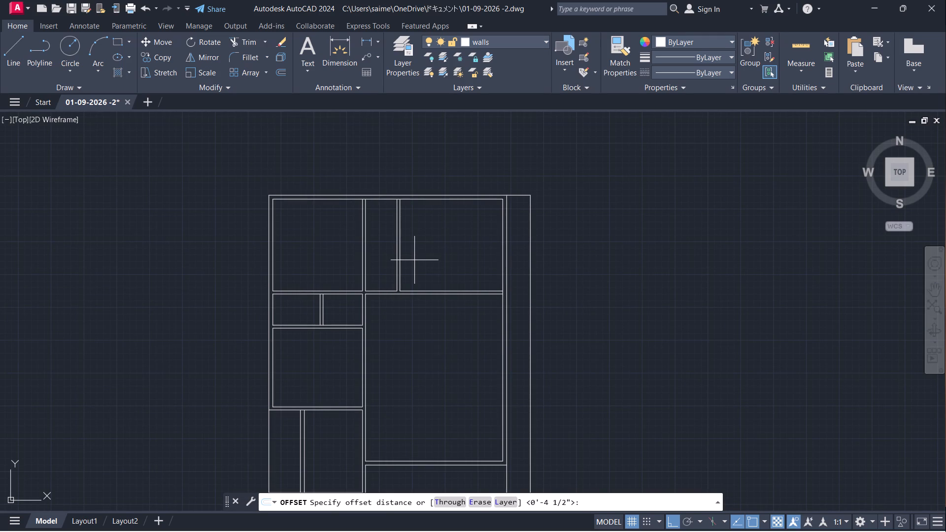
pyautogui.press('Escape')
# Trim the north wall's inner line where the two vertical partitions beside the northern middle room meet it.
pyautogui.write('tr')
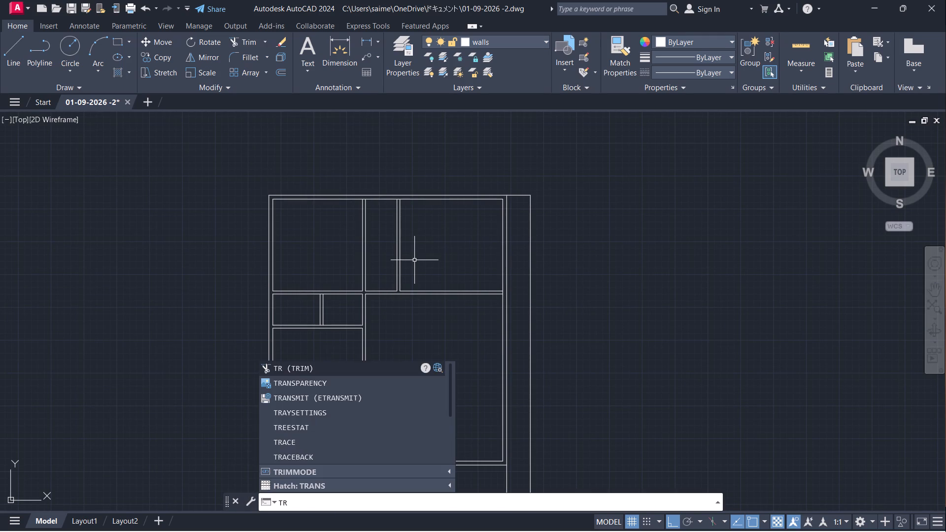
pyautogui.press('Return')
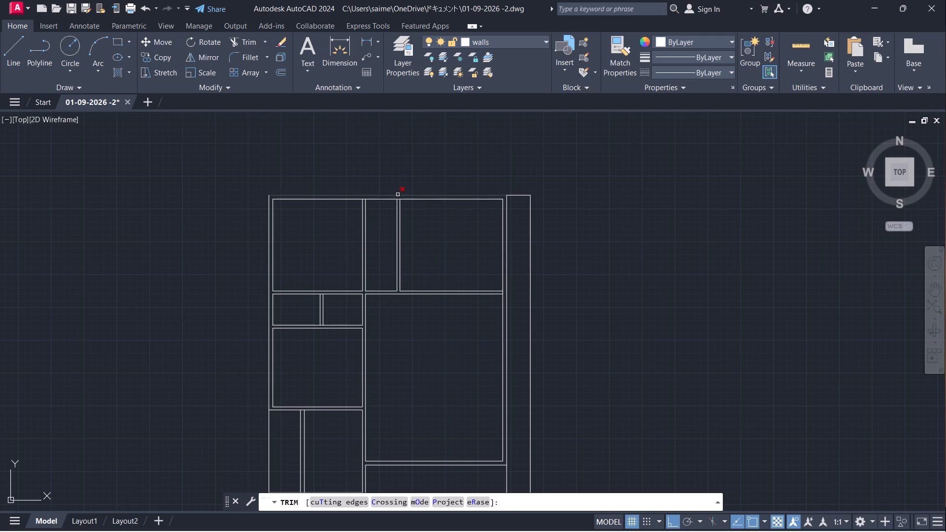
pyautogui.scroll(4, 398, 195)
pyautogui.click(389, 228)
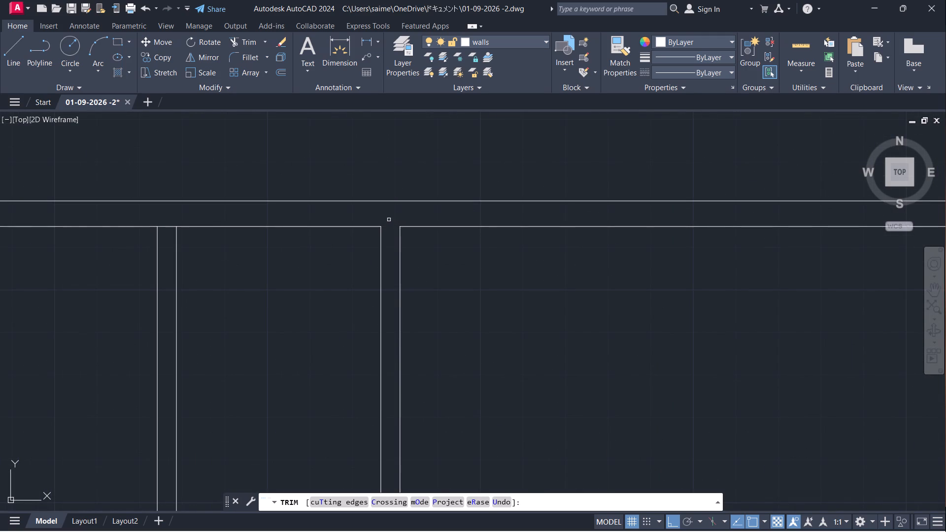
pyautogui.click(168, 224)
pyautogui.click(168, 232)
pyautogui.press('Escape')
# Offset the north wall's inner line 6'6" south inside the narrow northern middle room.
pyautogui.press('o')
pyautogui.press('Return')
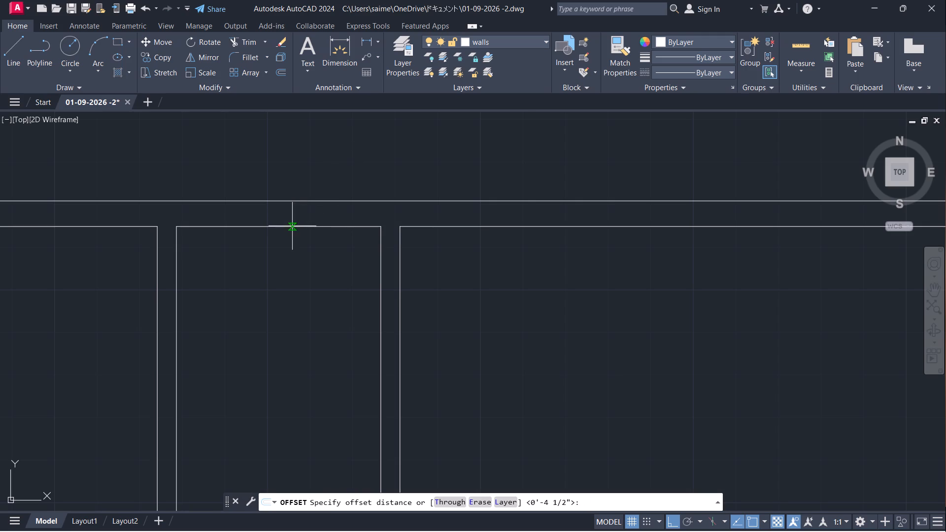
pyautogui.click(292, 226)
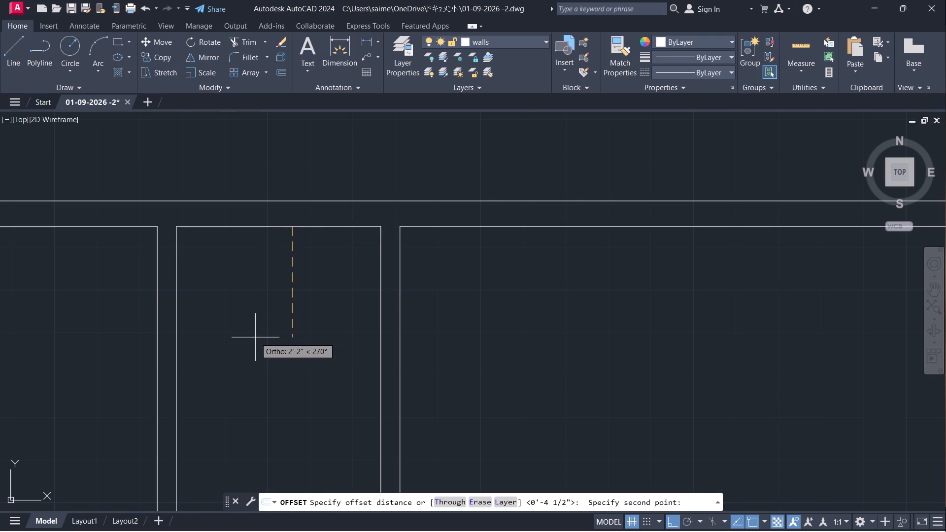
pyautogui.scroll(-1, 255, 338)
pyautogui.moveTo(253, 338); pyautogui.dragTo(258, 278, button='middle')
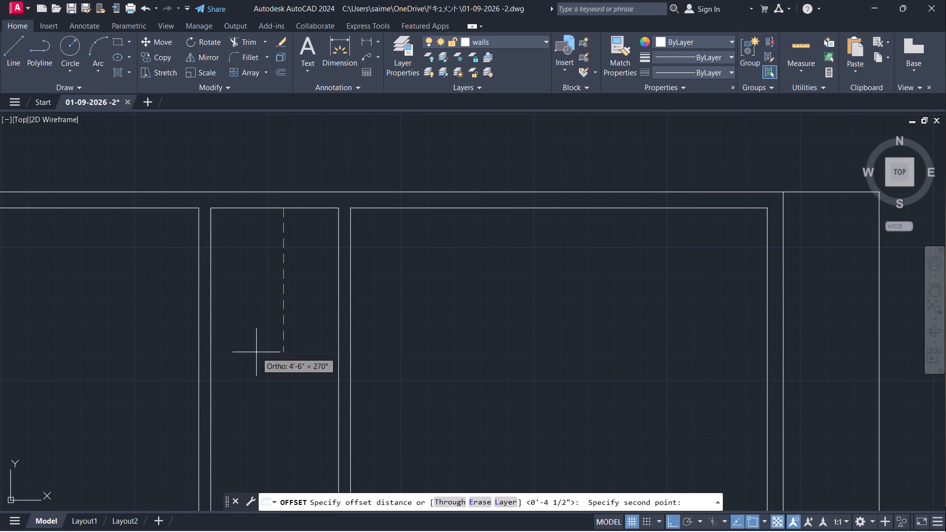
pyautogui.write('6\'6"')
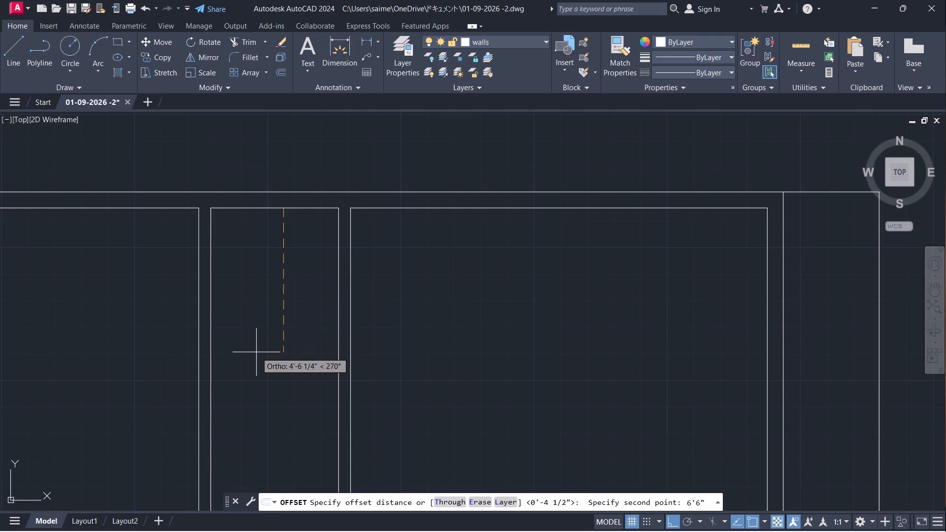
pyautogui.press('Return')
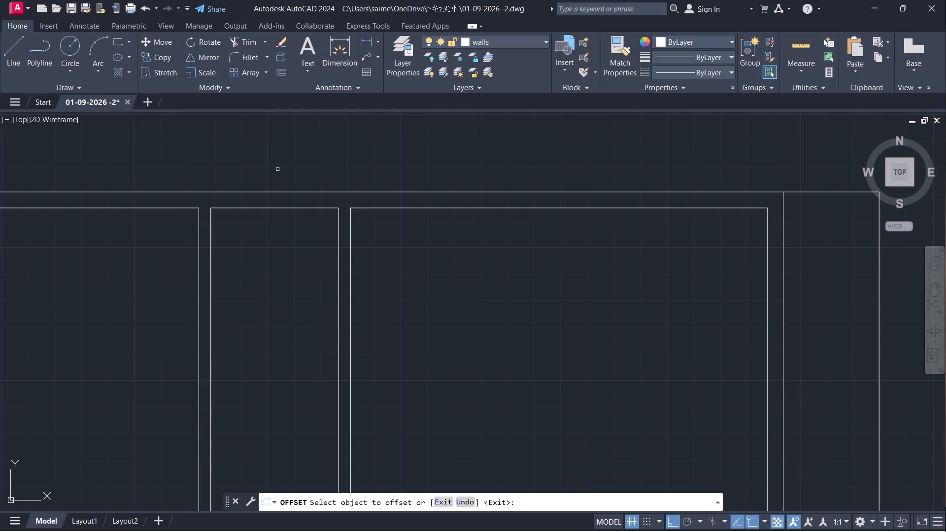
pyautogui.click(264, 206)
pyautogui.scroll(-2, 273, 320)
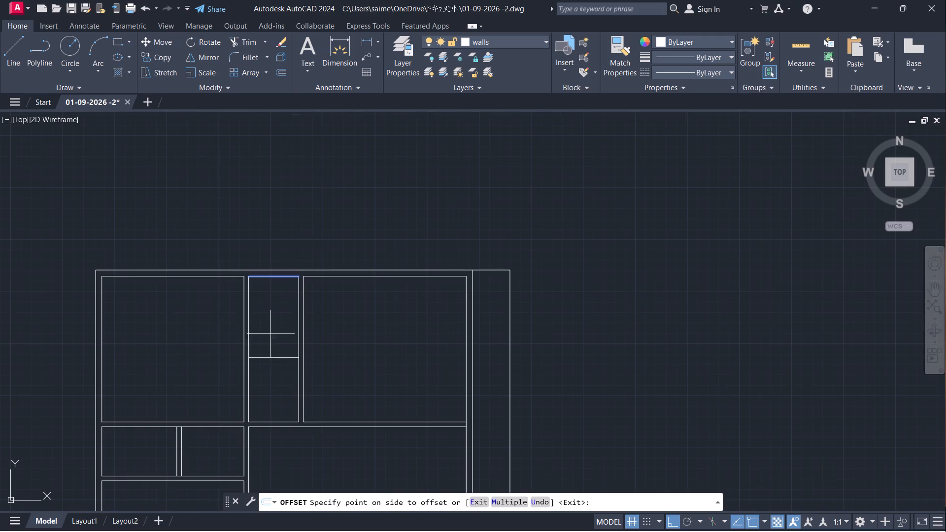
pyautogui.click(264, 371)
pyautogui.press('Escape')
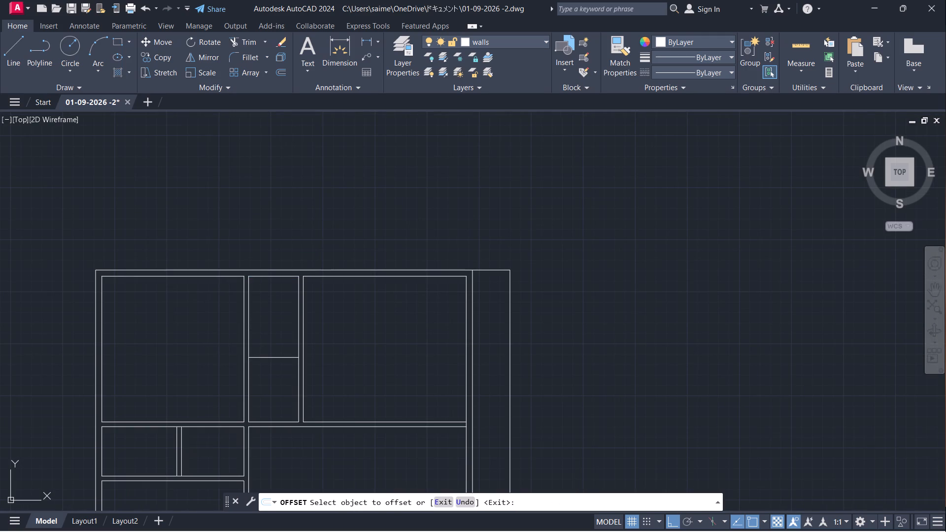
# Offset the new horizontal line in the northern middle room 4.5" south to form a double-line partition.
pyautogui.press('o')
pyautogui.press('Return')
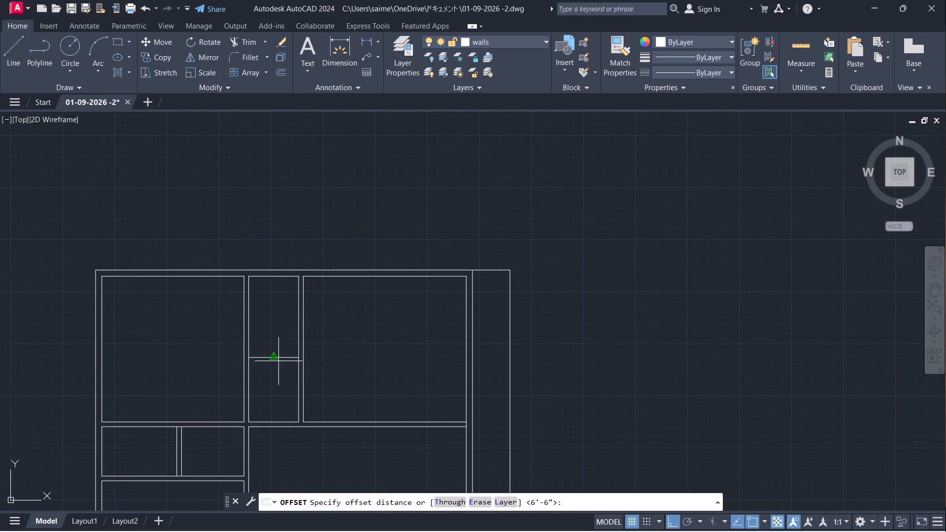
pyautogui.click(279, 359)
pyautogui.write('4.5"')
pyautogui.press('Return')
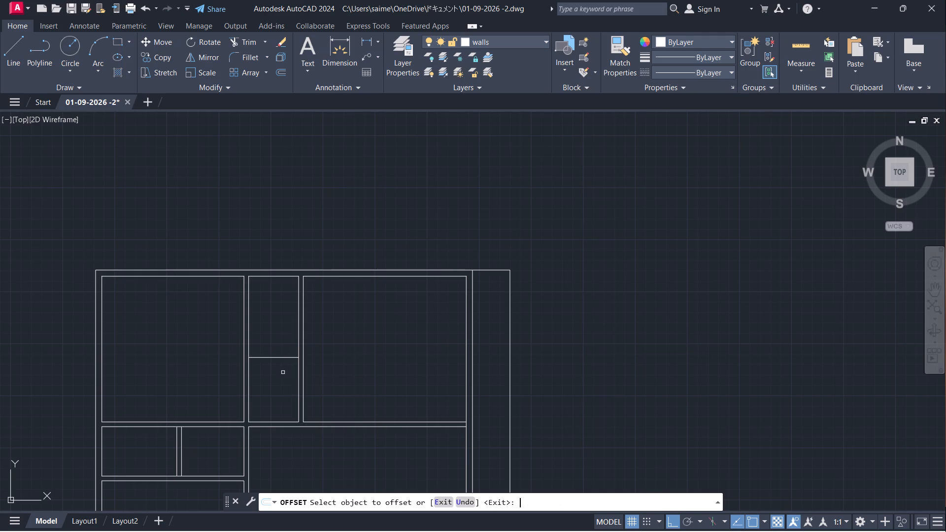
pyautogui.click(276, 358)
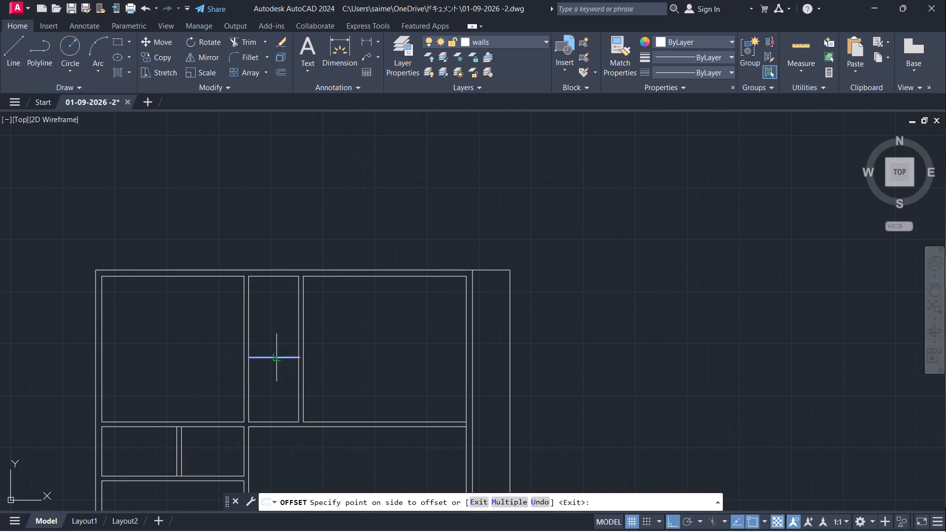
pyautogui.click(272, 380)
pyautogui.press('Escape')
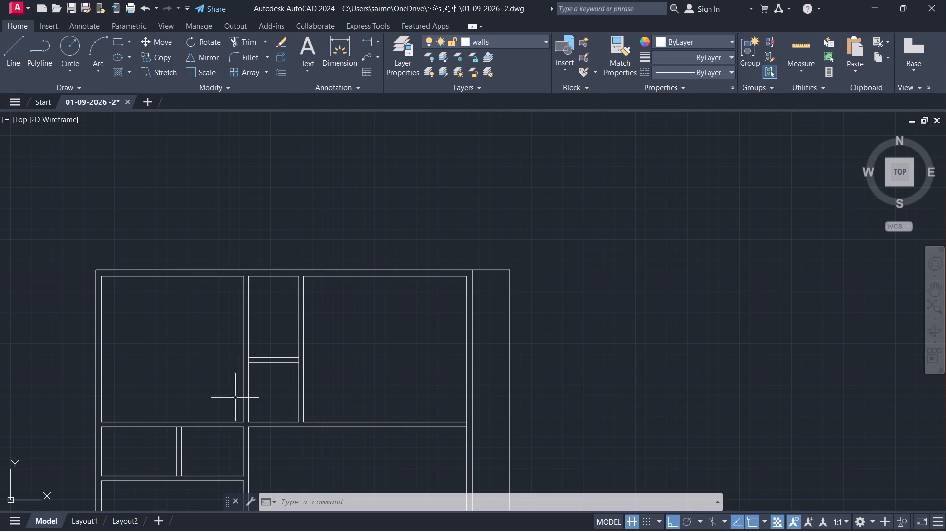
# Extend the small partition's south line across both flanking vertical walls, and the eastern wall's room-side line down across the horizontal wall below.
pyautogui.press('Escape')
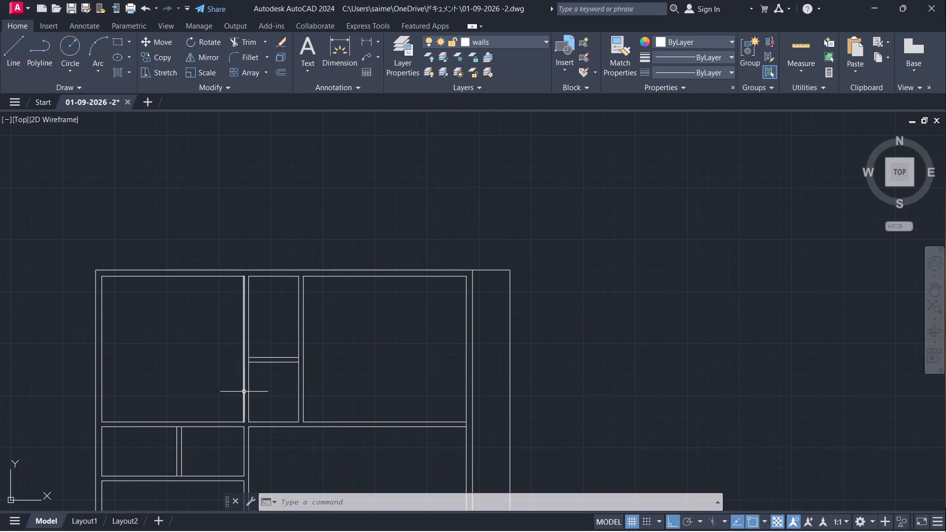
pyautogui.write('ex')
pyautogui.press('Return')
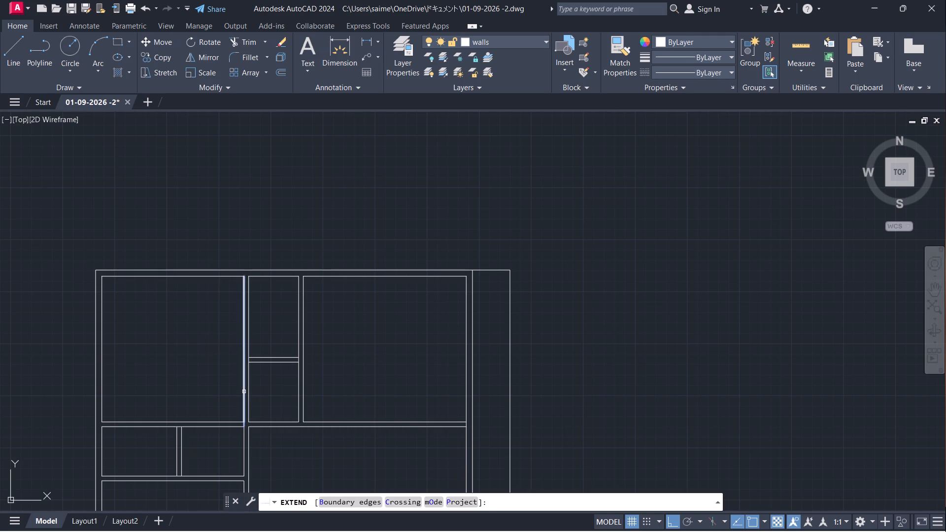
pyautogui.click(270, 362)
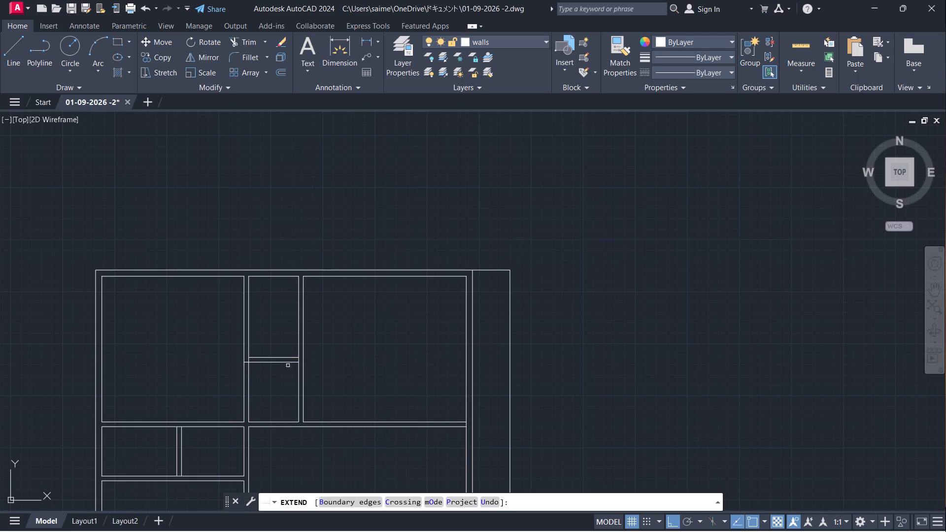
pyautogui.click(291, 362)
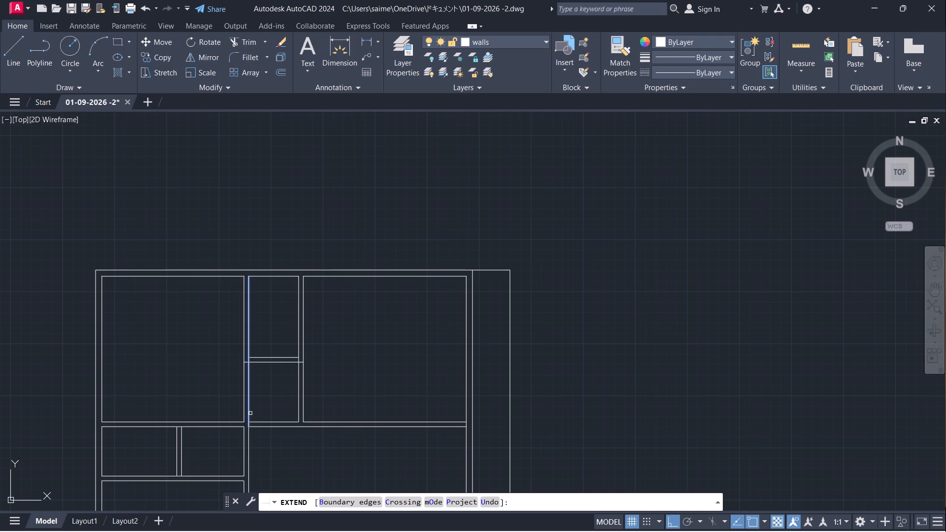
pyautogui.click(250, 413)
pyautogui.click(300, 416)
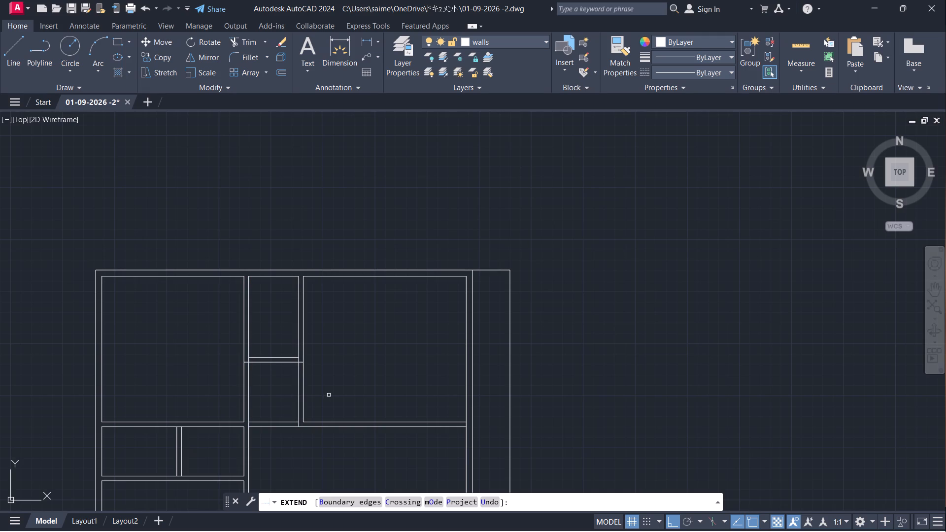
pyautogui.press('Escape')
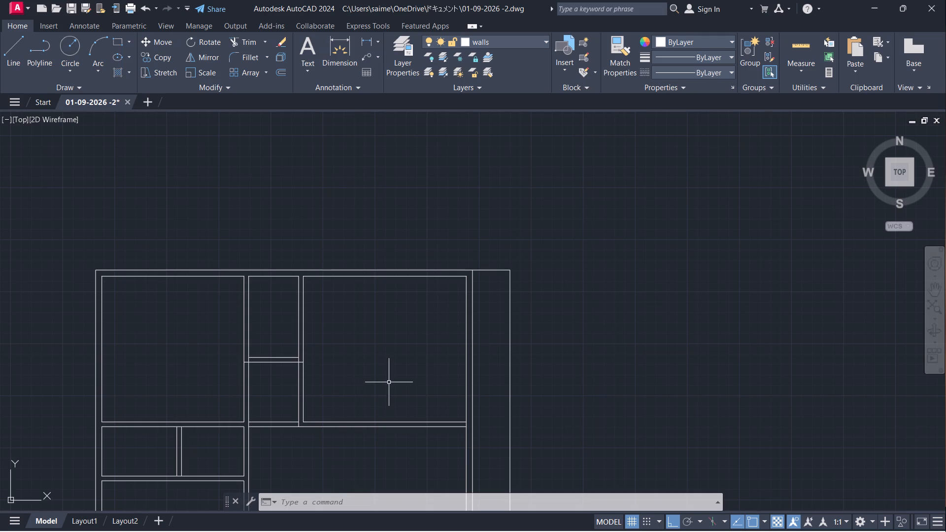
# Draw a 3'6" door opening in the vertical wall east of the small room, starting 3" north of the room's southeast corner.
pyautogui.scroll(-1, 381, 369)
pyautogui.moveTo(354, 422); pyautogui.dragTo(433, 350, button='middle')
pyautogui.scroll(-1, 367, 408)
pyautogui.moveTo(417, 389); pyautogui.dragTo(403, 422, button='middle')
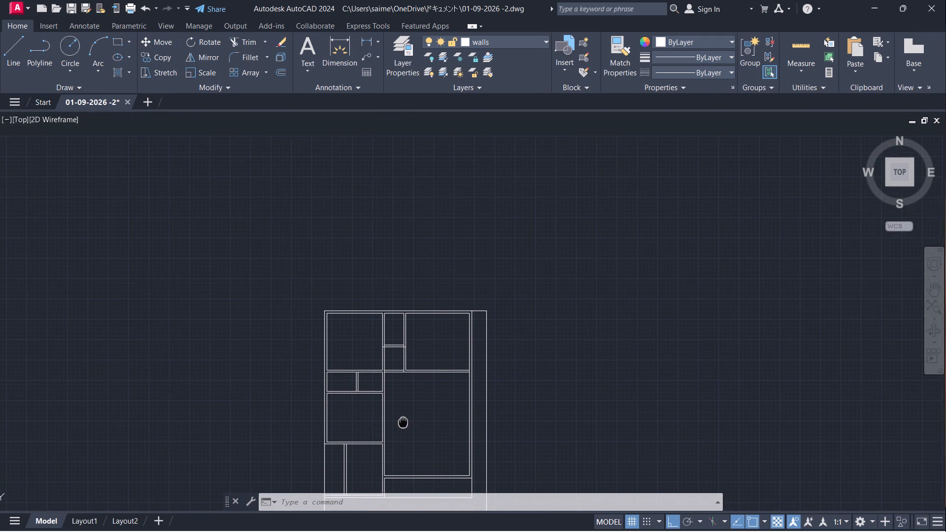
pyautogui.moveTo(403, 422); pyautogui.dragTo(405, 423, button='middle')
pyautogui.scroll(3, 382, 360)
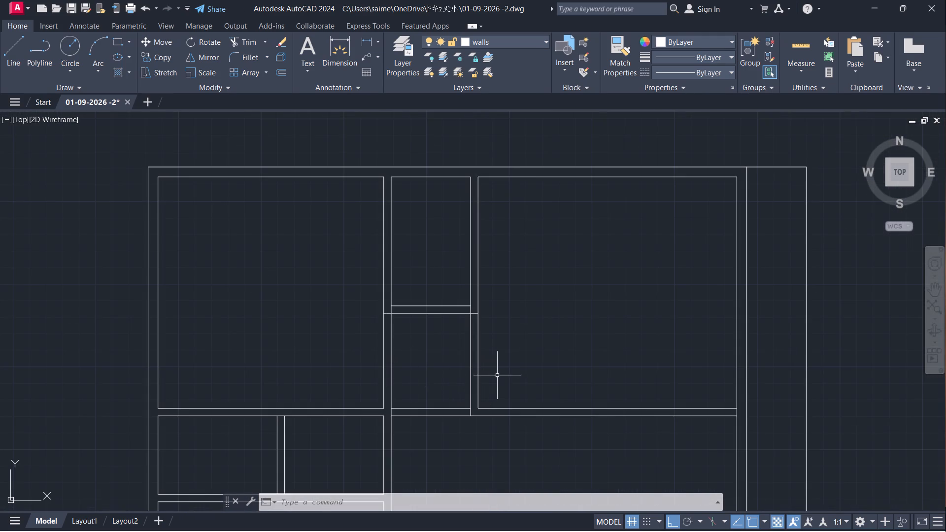
pyautogui.moveTo(498, 375); pyautogui.dragTo(474, 412, button='middle')
pyautogui.scroll(1, 485, 422)
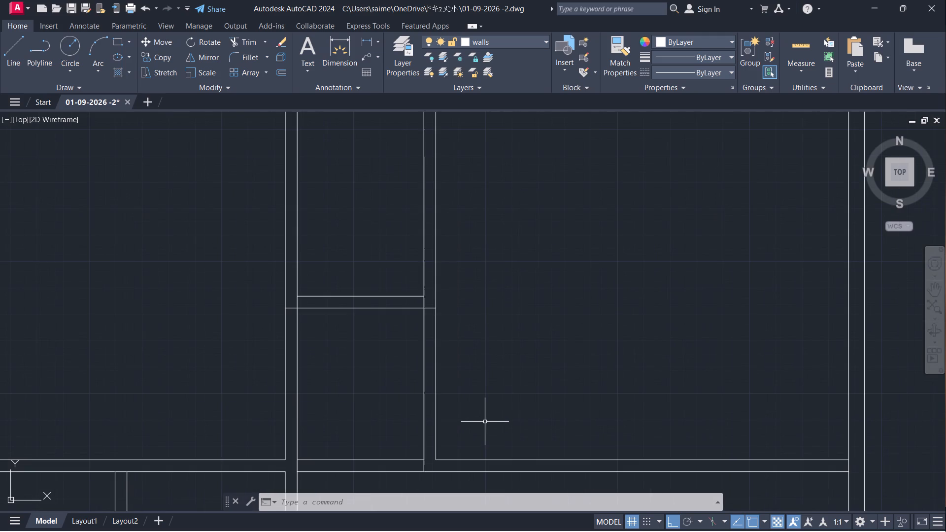
pyautogui.press('Escape')
pyautogui.press('l')
pyautogui.press('Return')
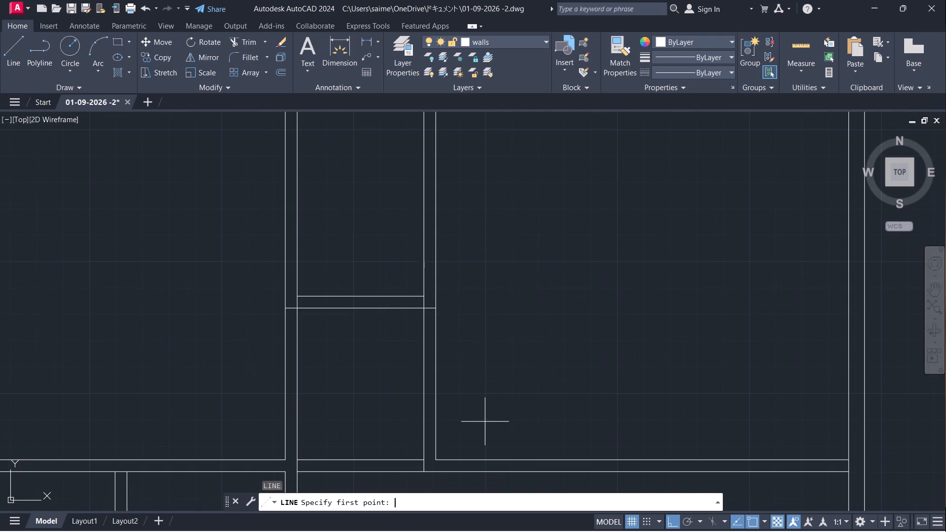
pyautogui.click(424, 461)
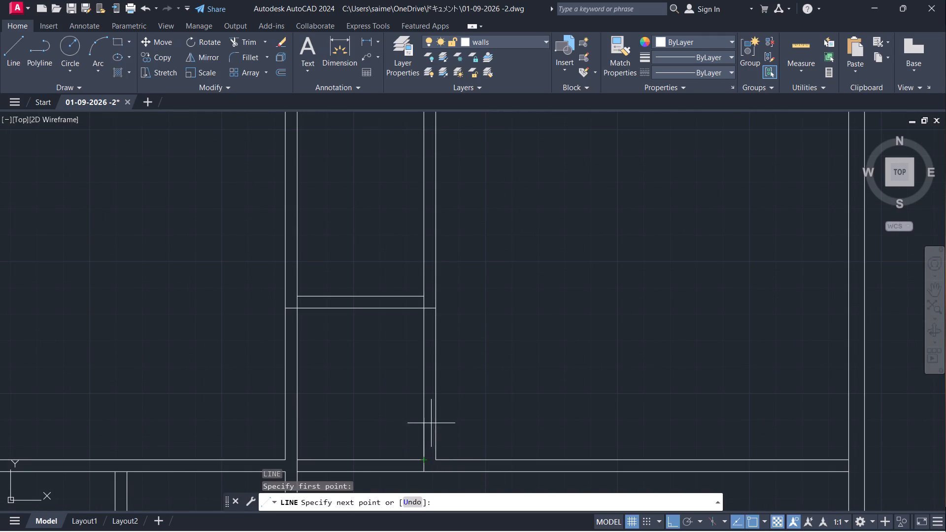
pyautogui.press('3')
pyautogui.press('Return')
pyautogui.click(433, 454)
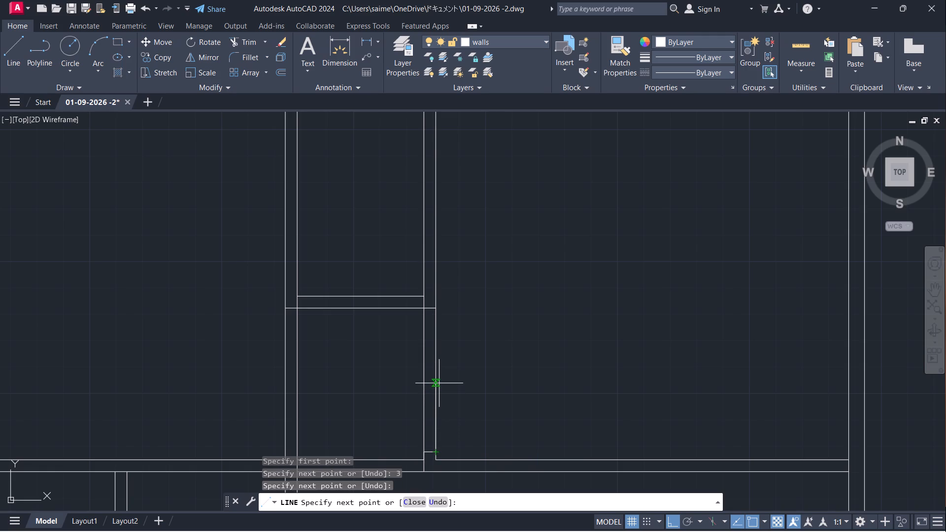
pyautogui.write('3\'6"')
pyautogui.press('Return')
pyautogui.click(421, 344)
pyautogui.press('Escape')
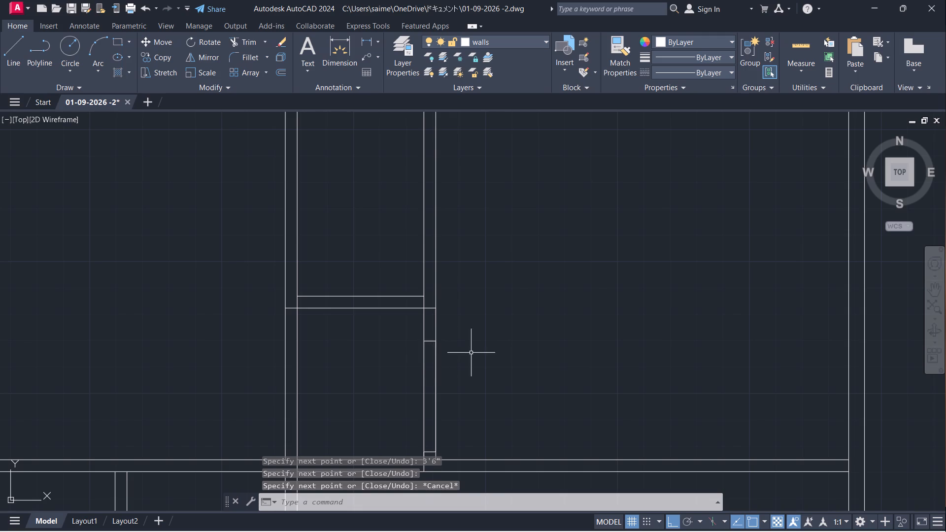
# Copy the two jamb lines of the 3'6" opening straight across to the vertical wall west of the small room.
pyautogui.moveTo(471, 353); pyautogui.dragTo(481, 311, button='middle')
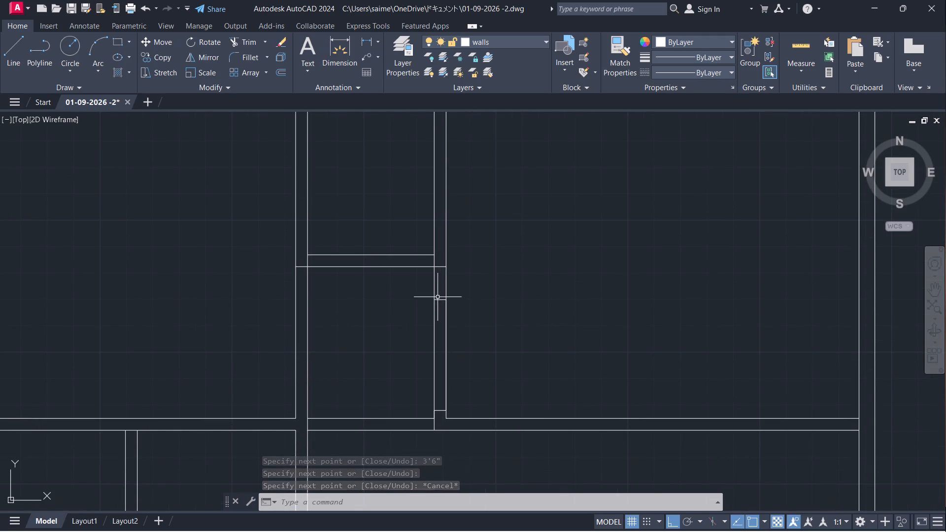
pyautogui.click(438, 299)
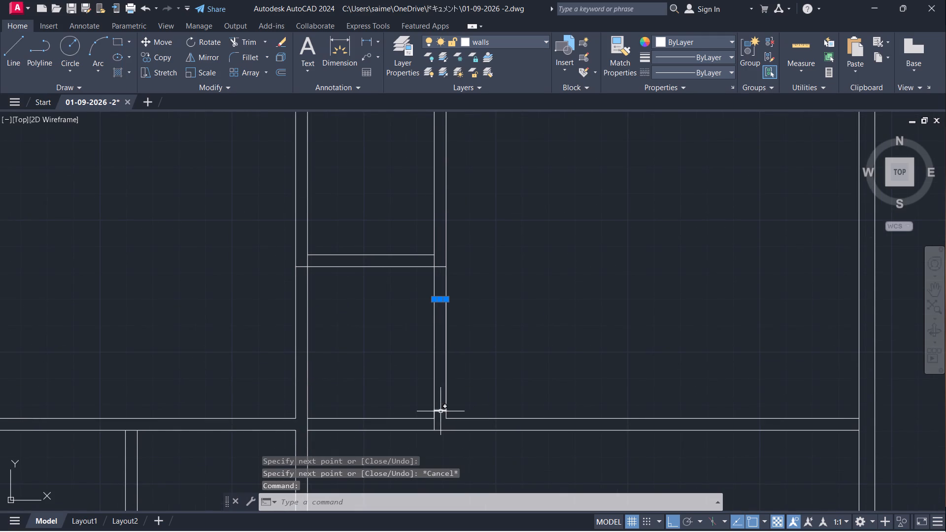
pyautogui.click(440, 411)
pyautogui.write('co')
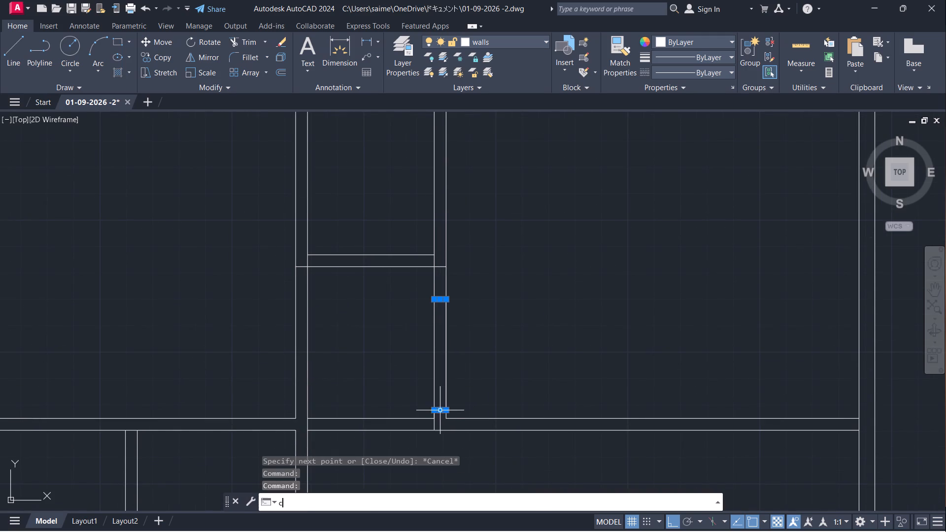
pyautogui.press('Return')
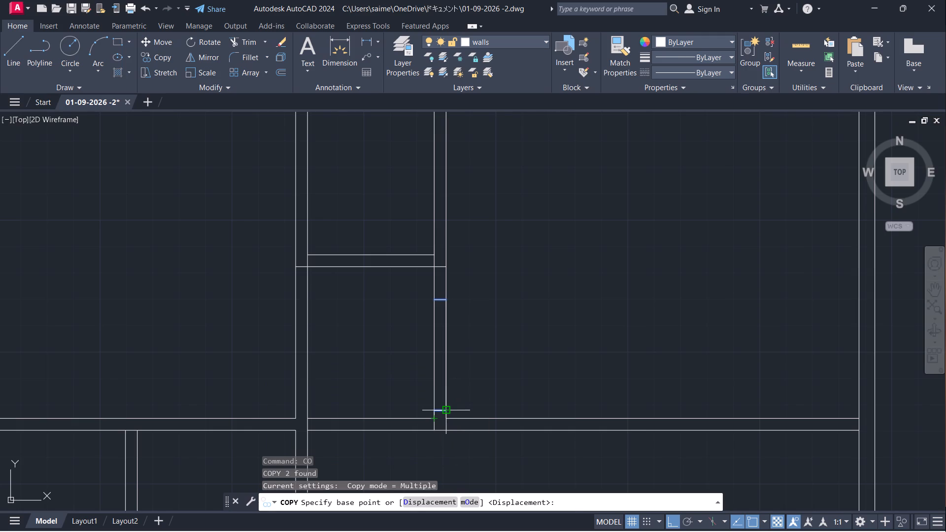
pyautogui.click(449, 409)
pyautogui.click(307, 408)
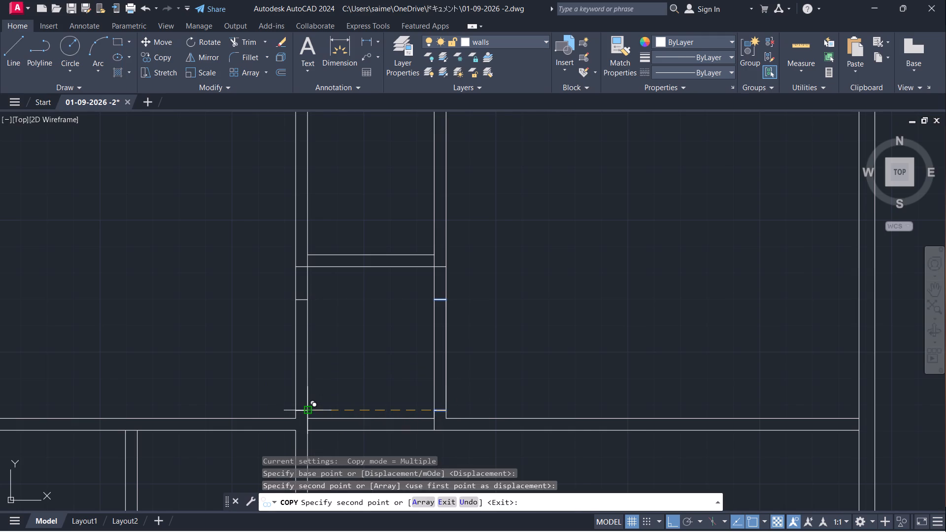
pyautogui.press('Escape')
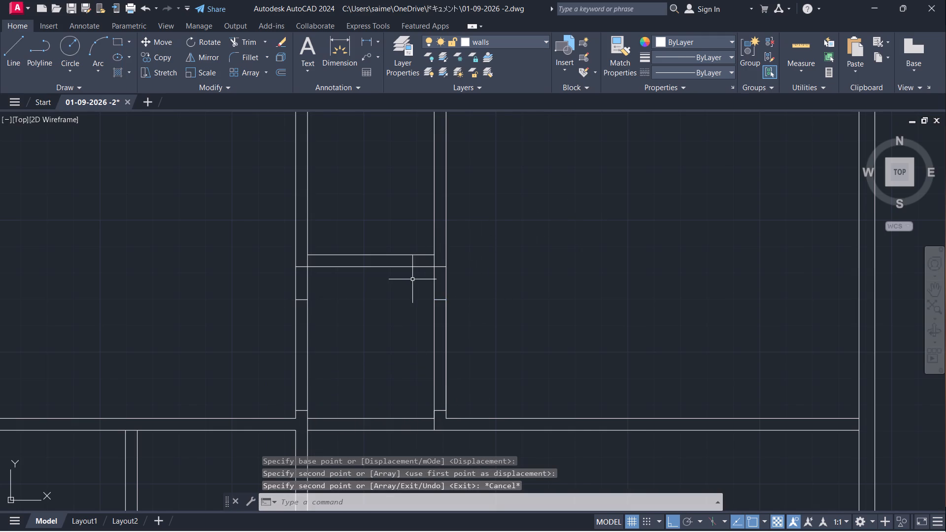
# Draw a 2'6" door opening in the horizontal partition of the northern middle room, starting 3" from the eastern wall.
pyautogui.press('l')
pyautogui.press('Return')
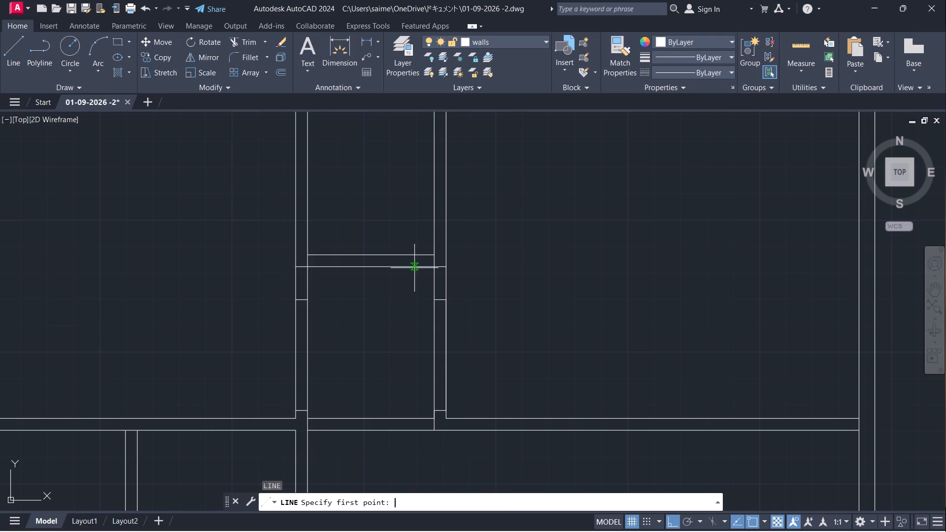
pyautogui.scroll(2, 412, 277)
pyautogui.click(470, 250)
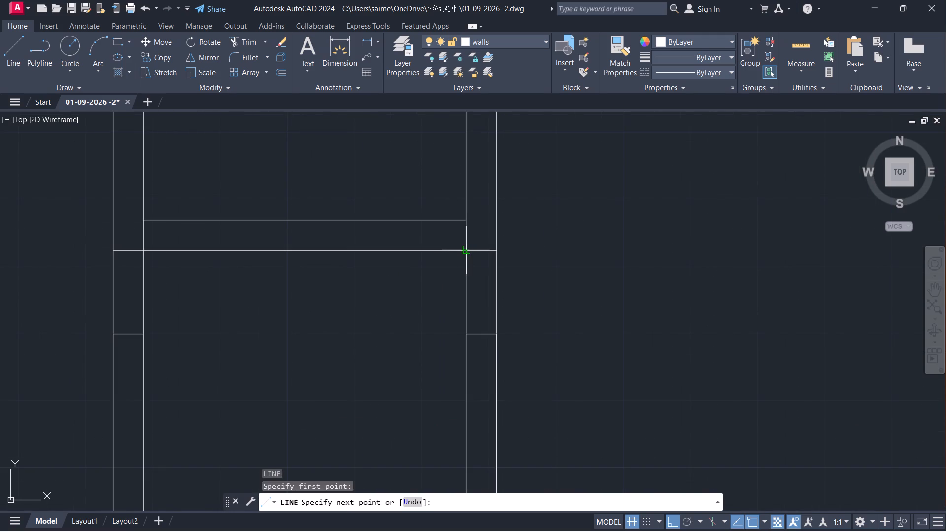
pyautogui.press('3')
pyautogui.press('Return')
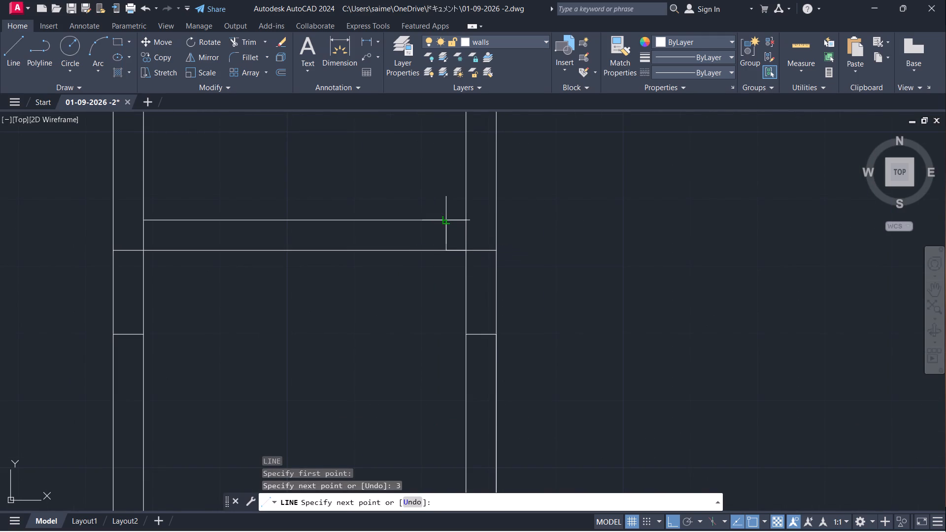
pyautogui.click(444, 218)
pyautogui.write("2'5")
pyautogui.press('BackSpace')
pyautogui.write('6"')
pyautogui.press('Return')
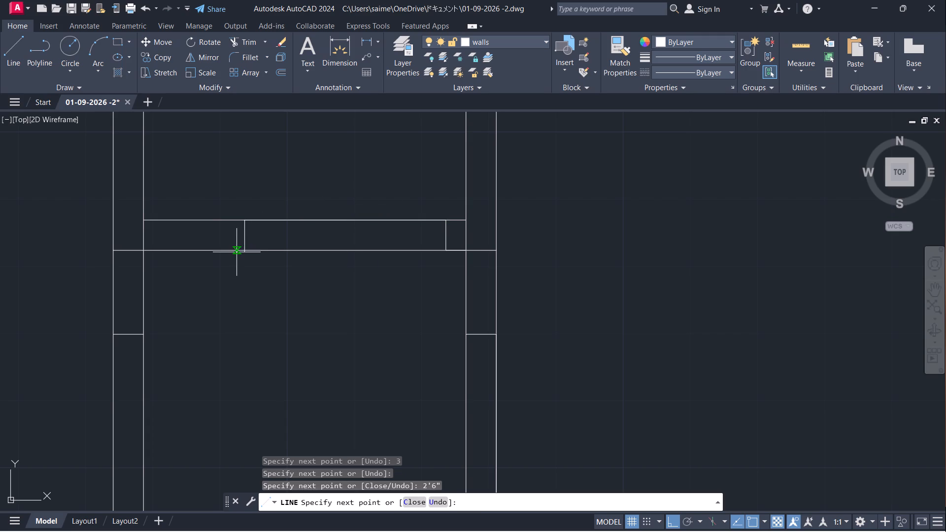
pyautogui.click(243, 248)
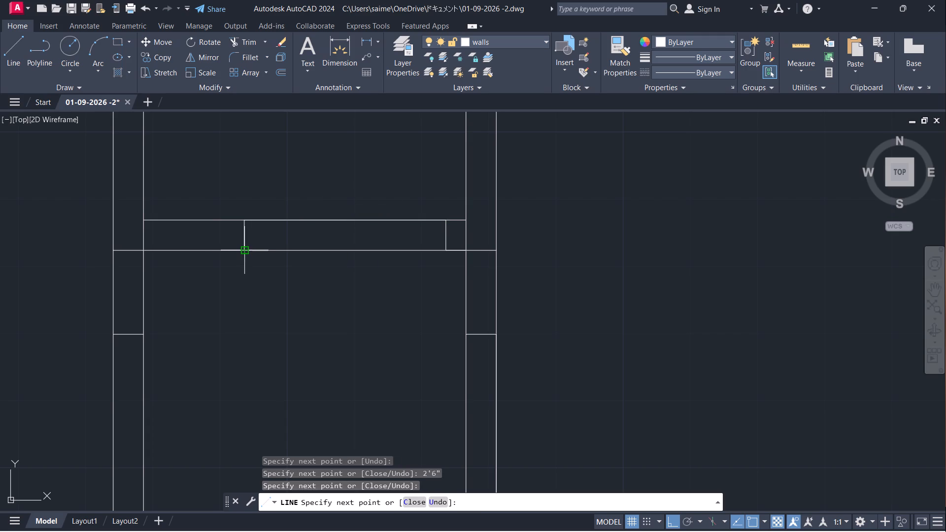
pyautogui.press('Escape')
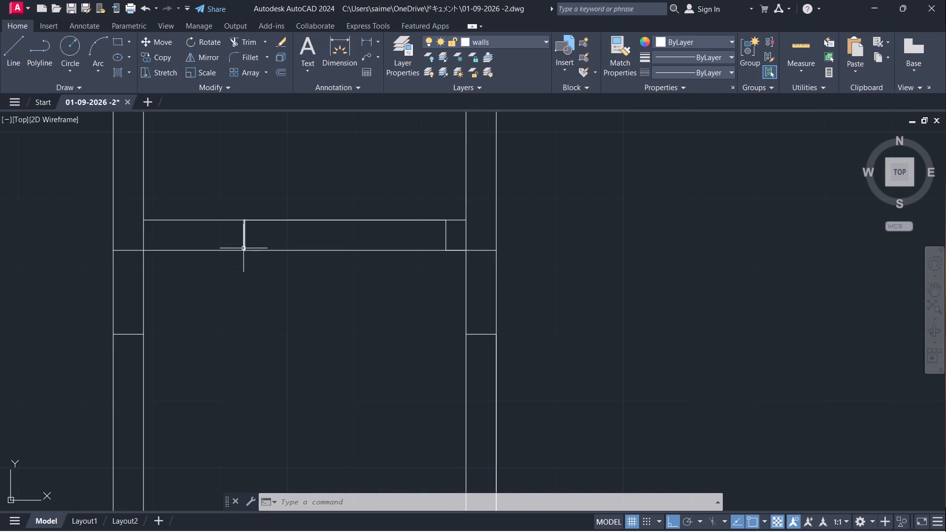
pyautogui.press('Escape')
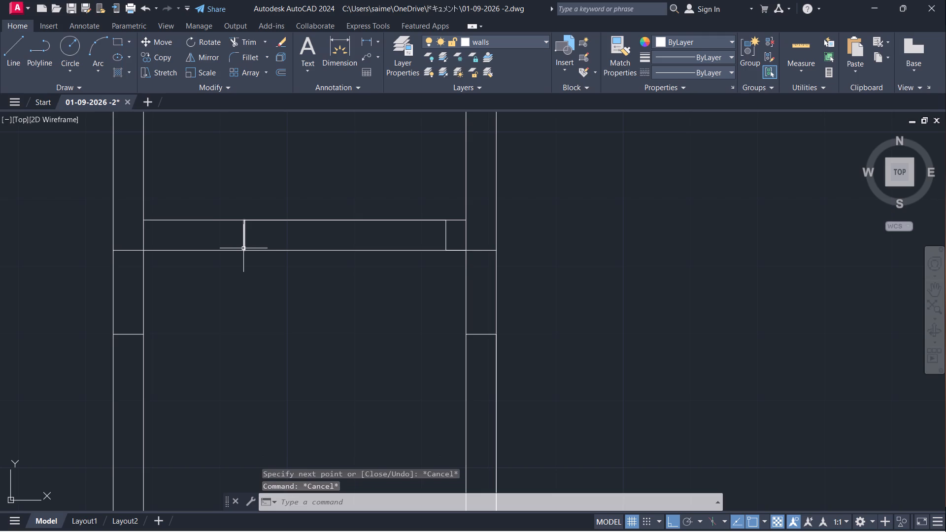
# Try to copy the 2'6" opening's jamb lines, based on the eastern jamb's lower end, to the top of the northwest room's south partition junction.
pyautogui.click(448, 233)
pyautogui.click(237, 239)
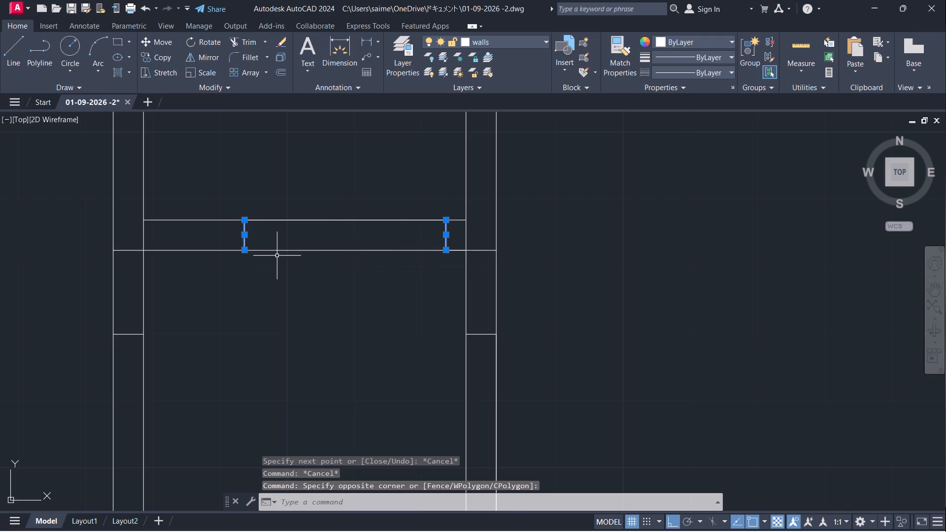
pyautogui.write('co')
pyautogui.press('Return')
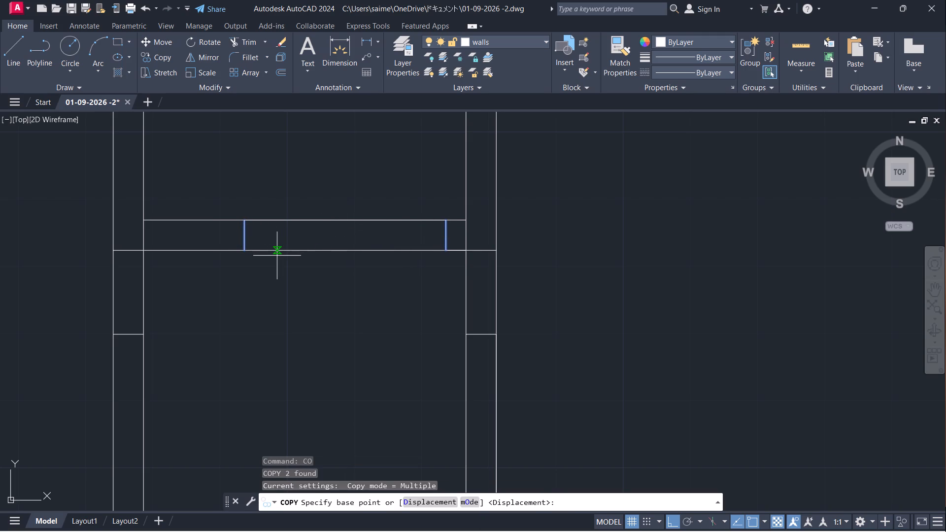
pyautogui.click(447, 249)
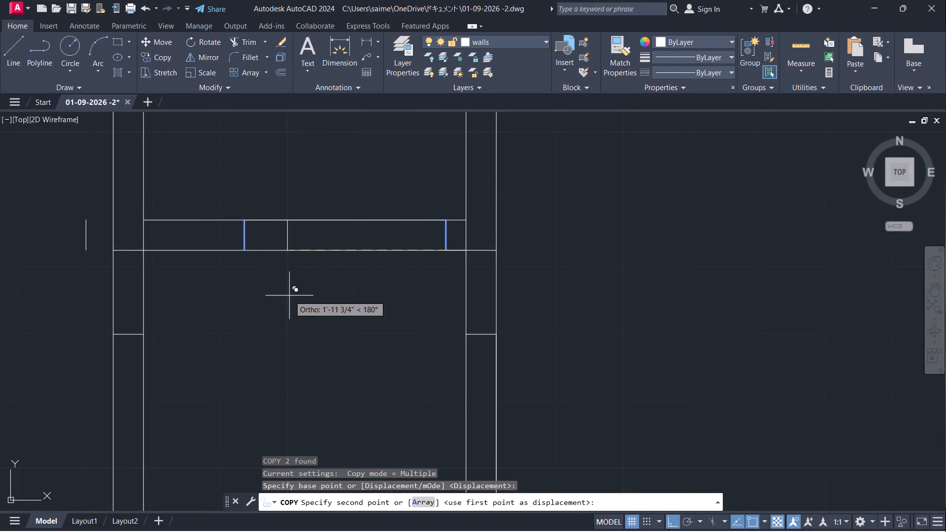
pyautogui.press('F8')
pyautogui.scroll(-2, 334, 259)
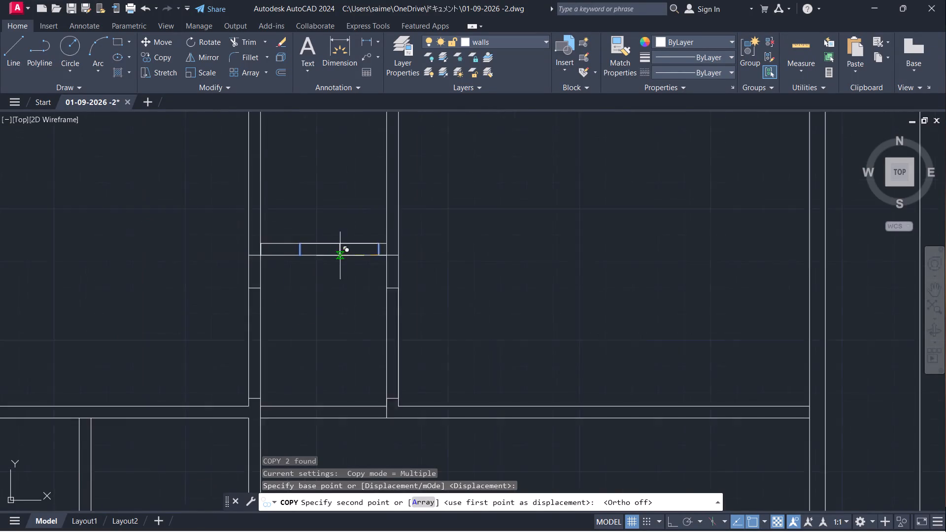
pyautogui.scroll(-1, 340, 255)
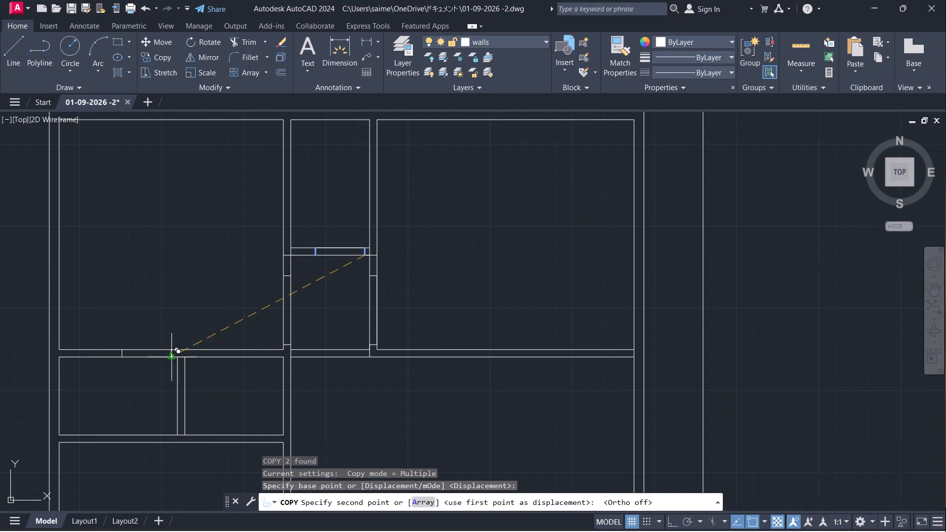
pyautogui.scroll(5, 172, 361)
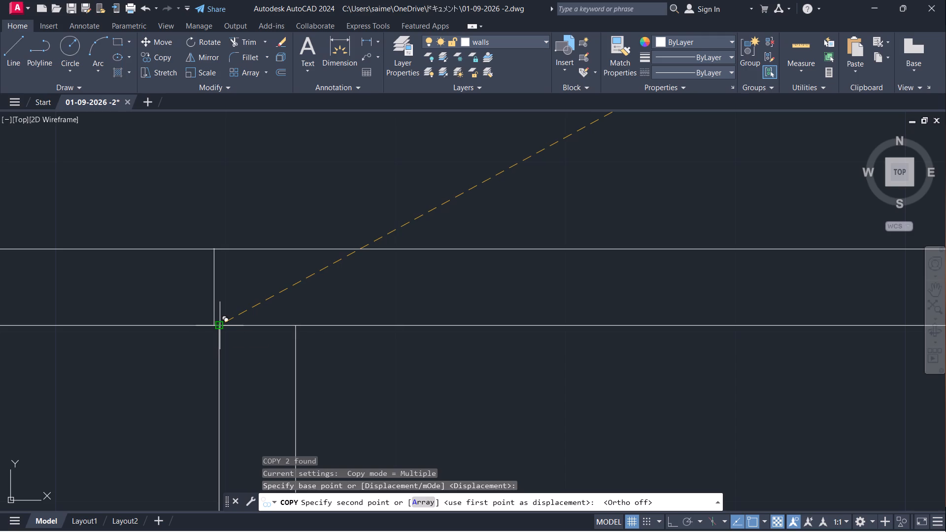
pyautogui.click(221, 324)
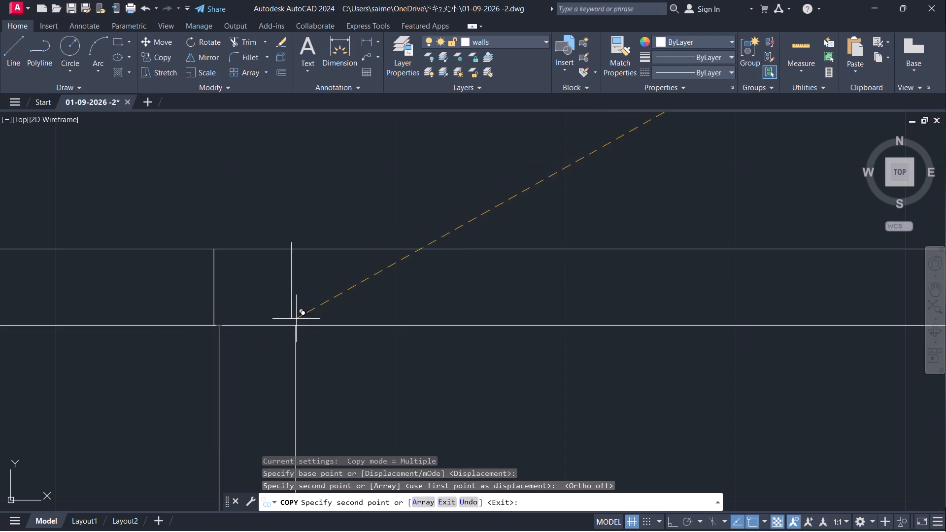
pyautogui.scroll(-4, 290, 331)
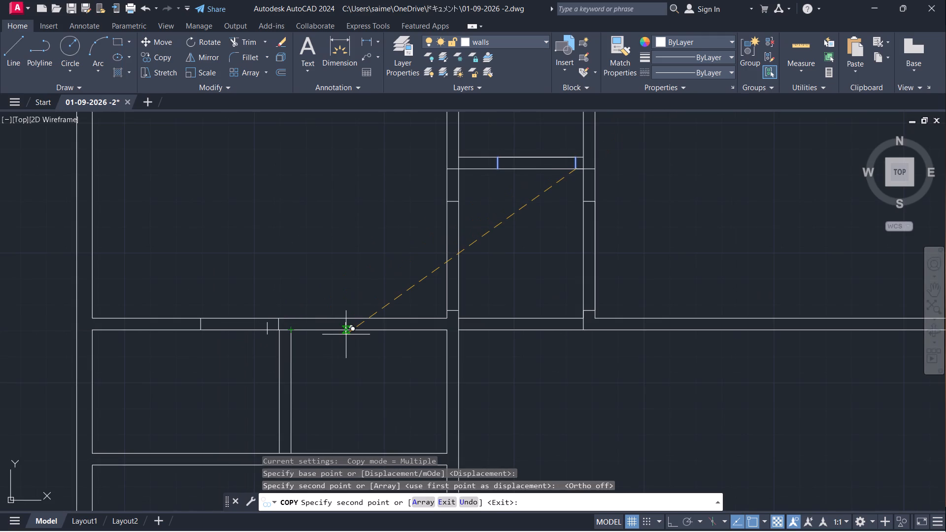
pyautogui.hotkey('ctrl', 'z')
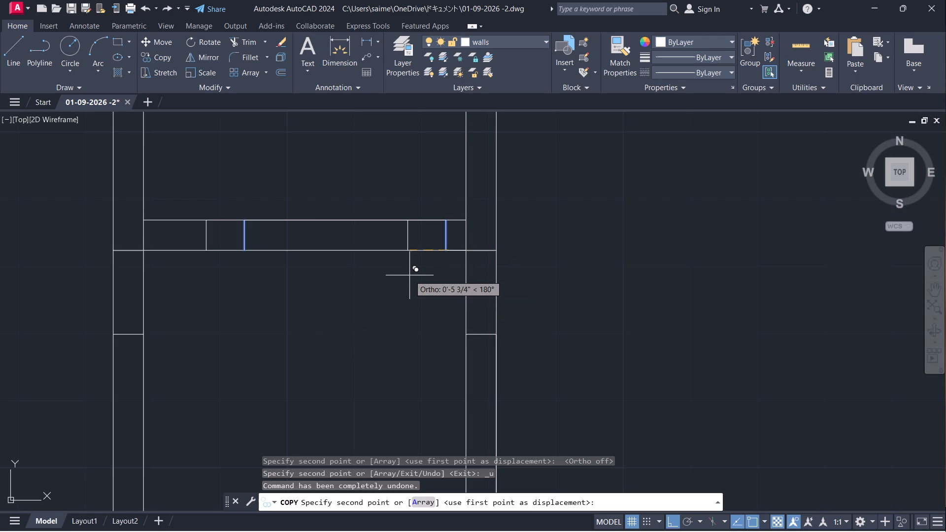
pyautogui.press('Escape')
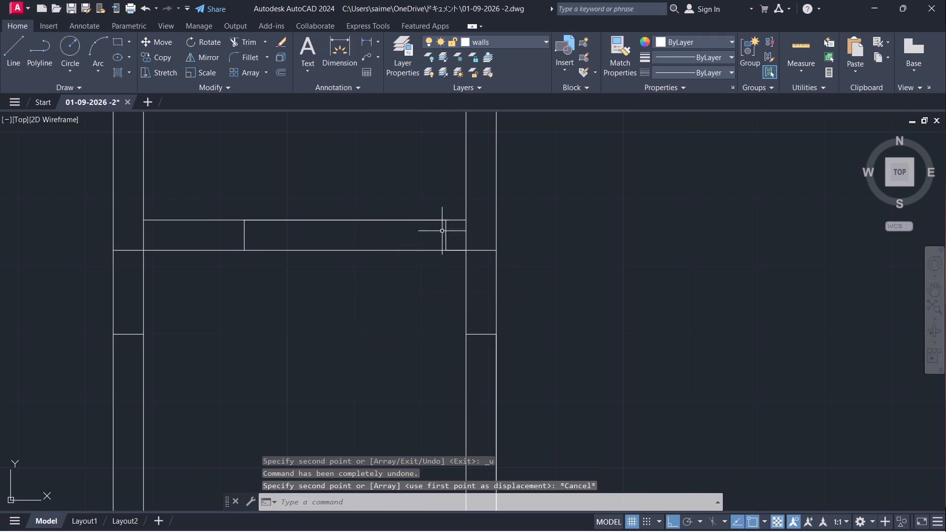
# Copy the 2'6" opening's jamb lines from their partition's southeast corner to the northwest room's south wall, matching the corner west of the vertical partition below.
pyautogui.click(454, 232)
pyautogui.click(213, 232)
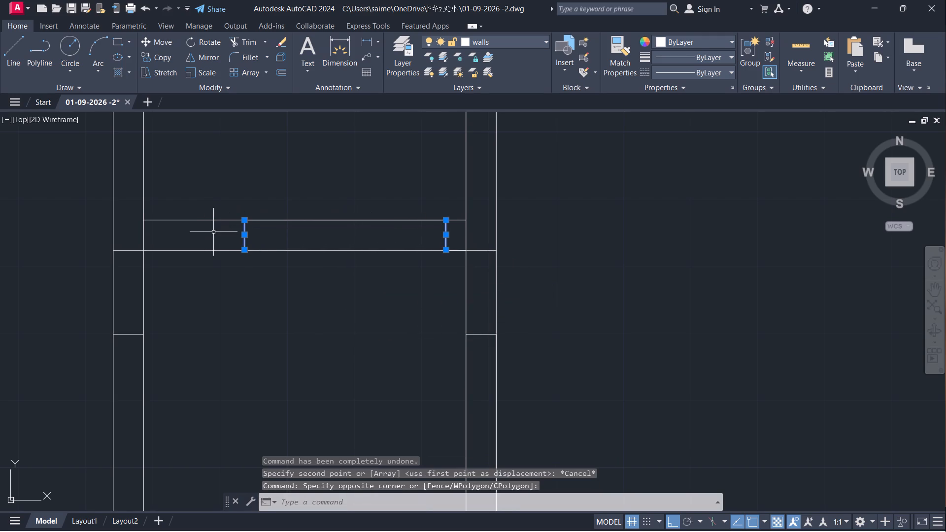
pyautogui.press('c')
pyautogui.press('o')
pyautogui.press('Return')
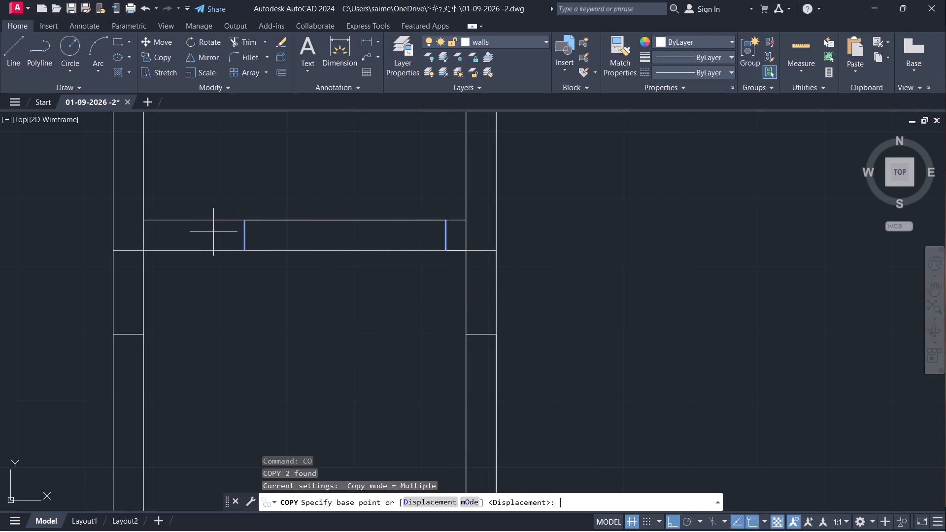
pyautogui.click(470, 254)
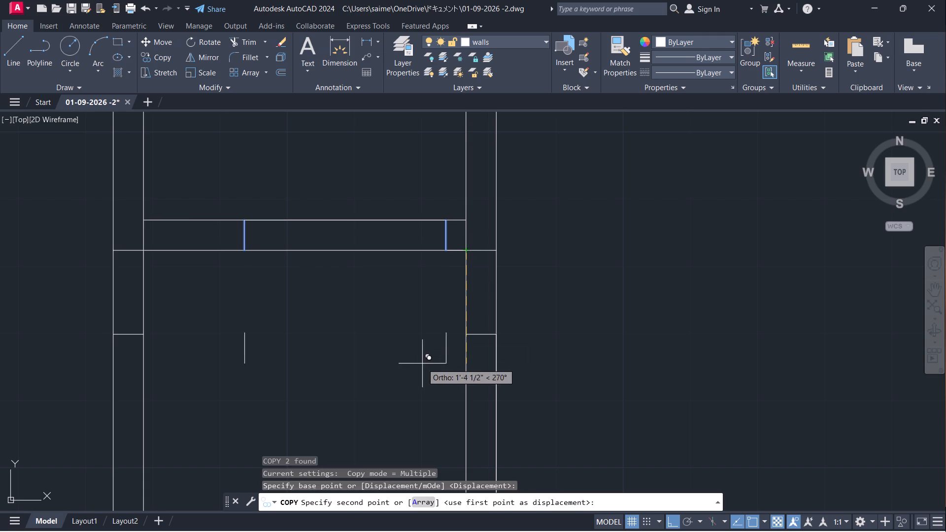
pyautogui.press('F8')
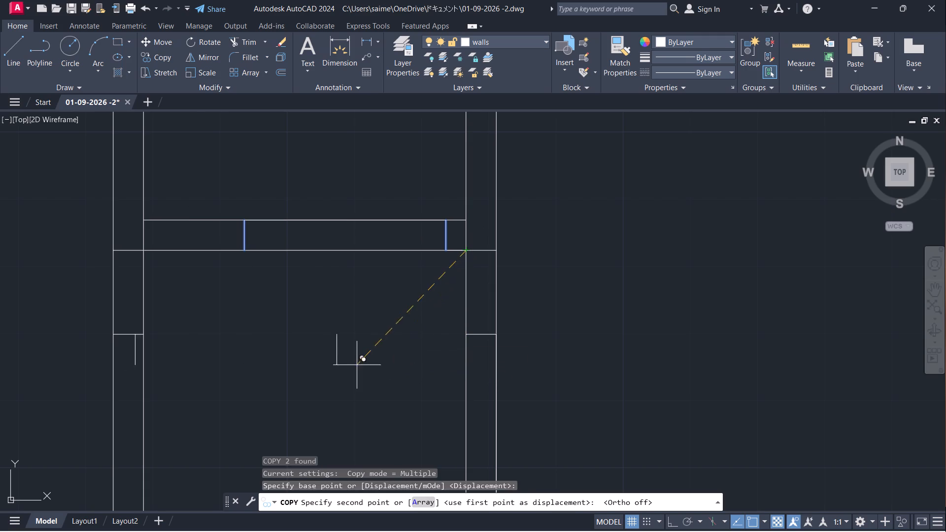
pyautogui.scroll(-3, 380, 357)
pyautogui.scroll(3, 199, 432)
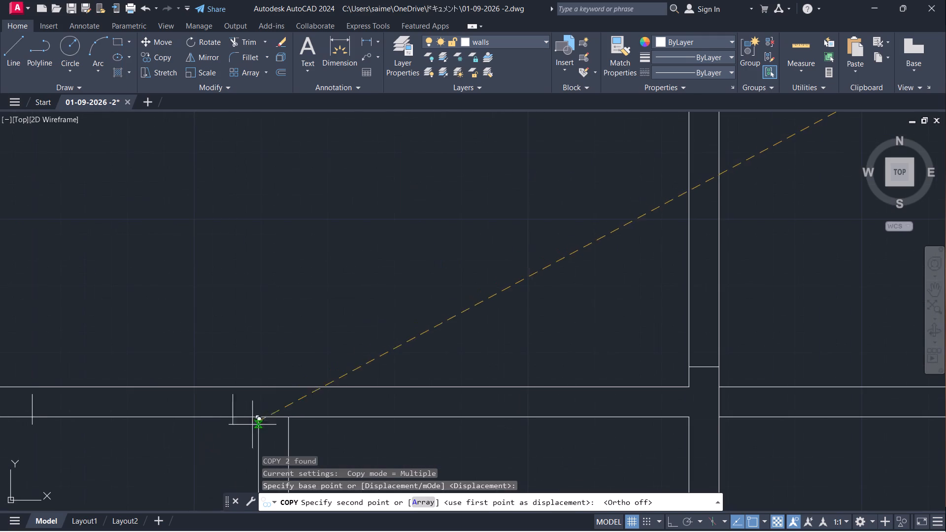
pyautogui.click(255, 415)
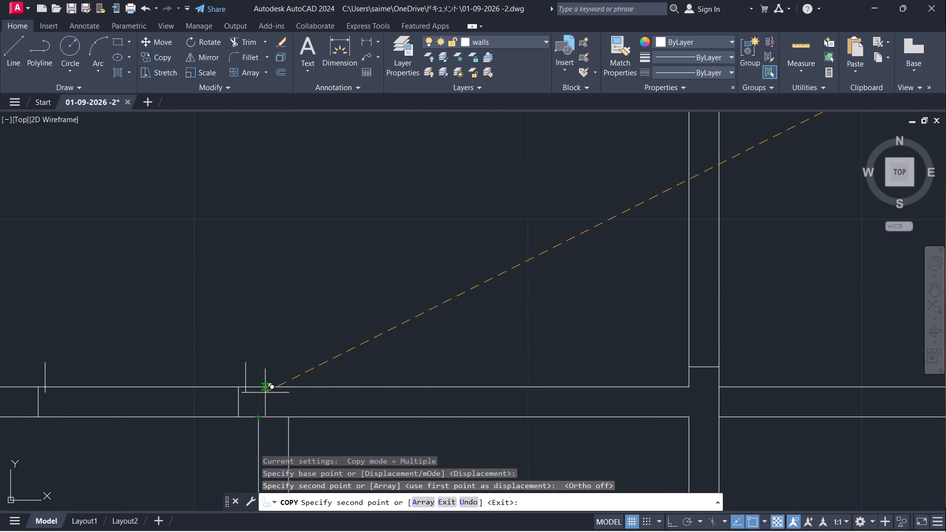
pyautogui.press('Escape')
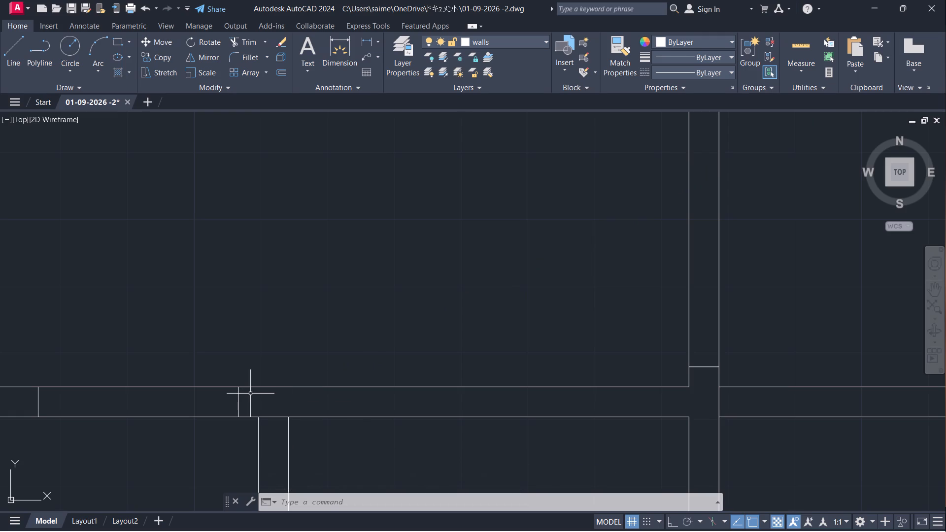
pyautogui.press('Escape')
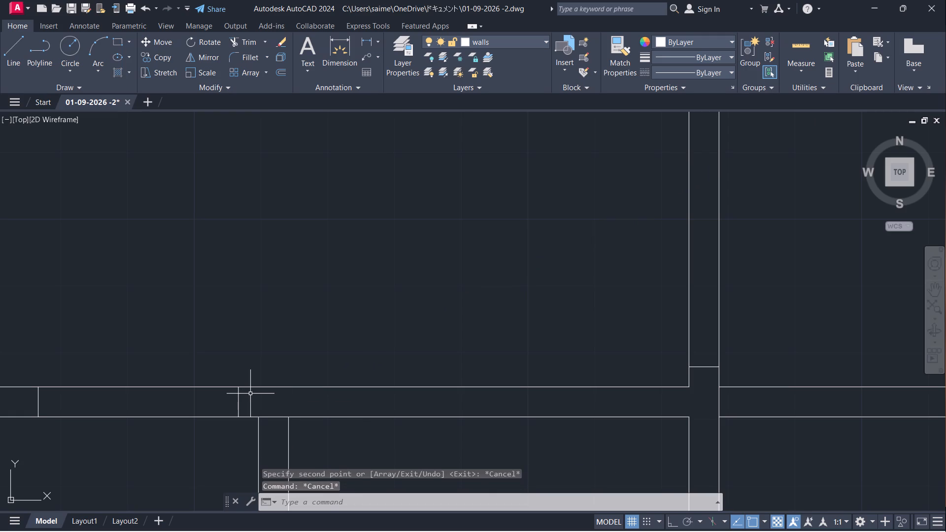
# Draw a 4' door opening in the south wall of the large eastern room, starting 3" west of the room's southeast corner.
pyautogui.scroll(-4, 250, 329)
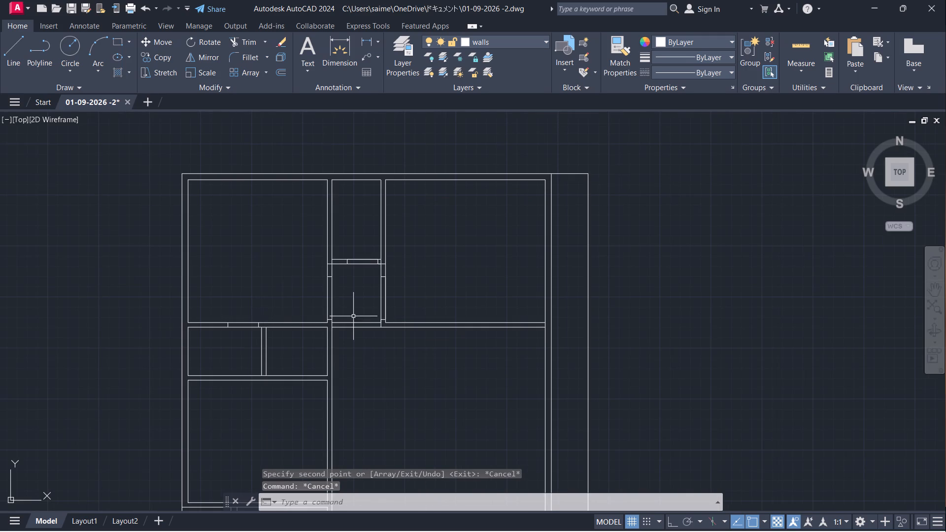
pyautogui.moveTo(388, 374); pyautogui.dragTo(380, 230, button='middle')
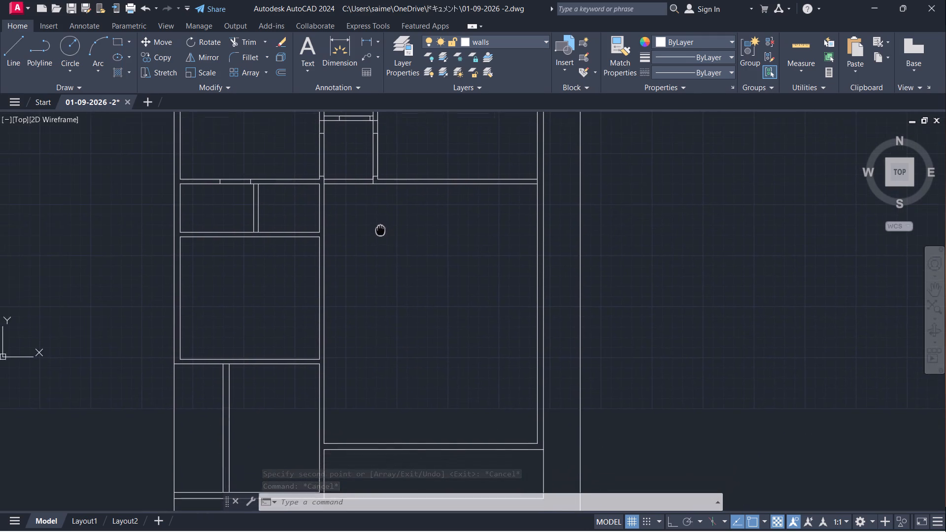
pyautogui.moveTo(380, 230); pyautogui.dragTo(380, 230, button='middle')
pyautogui.moveTo(463, 378); pyautogui.dragTo(449, 349, button='middle')
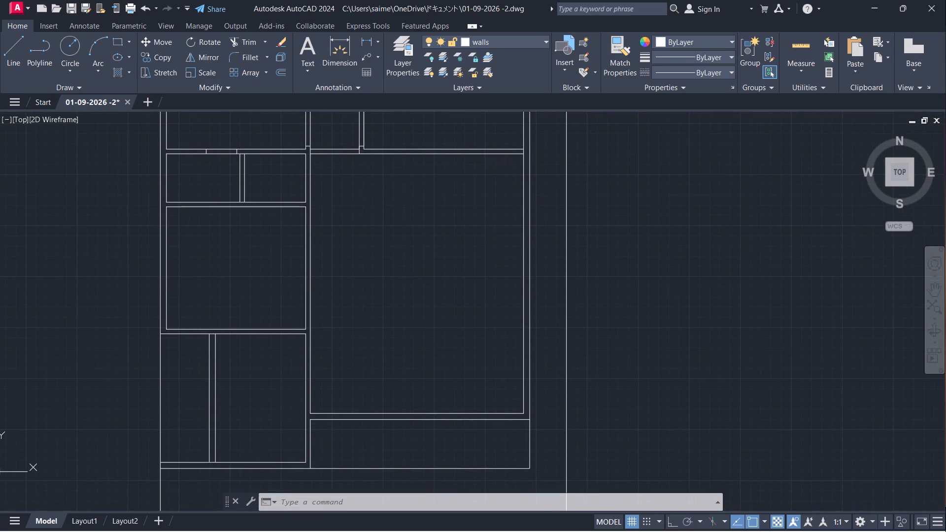
pyautogui.press('l')
pyautogui.press('Return')
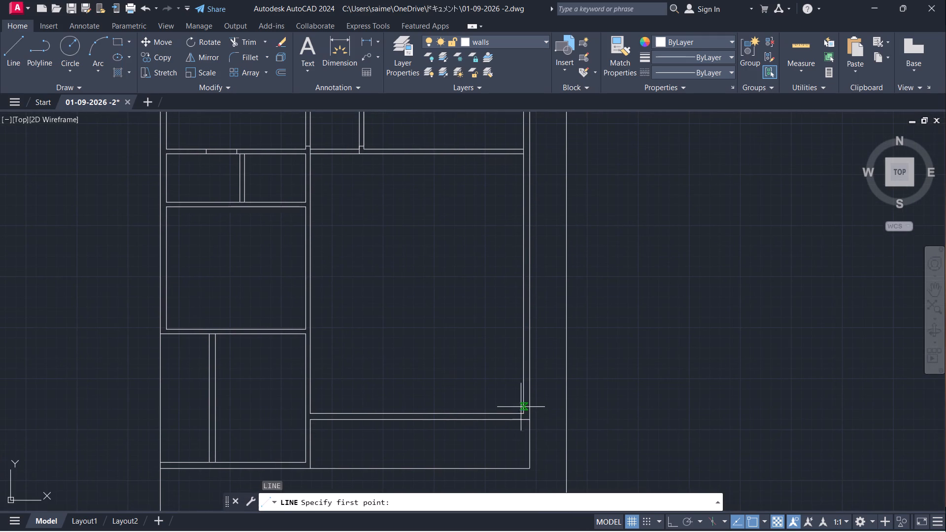
pyautogui.click(523, 412)
pyautogui.press('3')
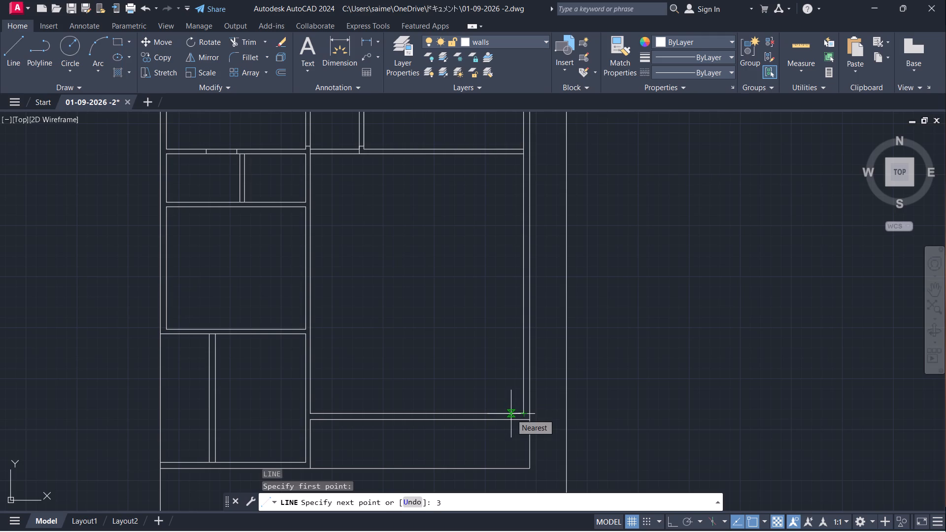
pyautogui.press('Return')
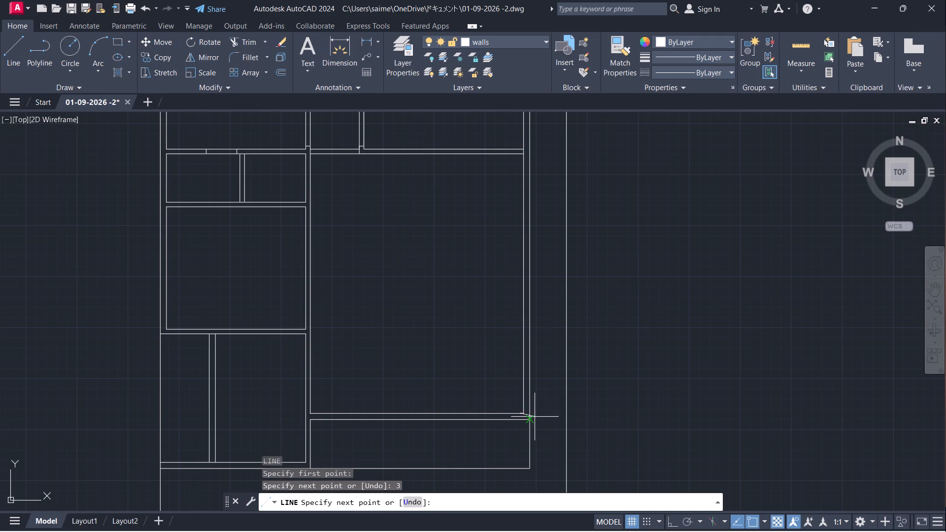
pyautogui.scroll(3, 520, 427)
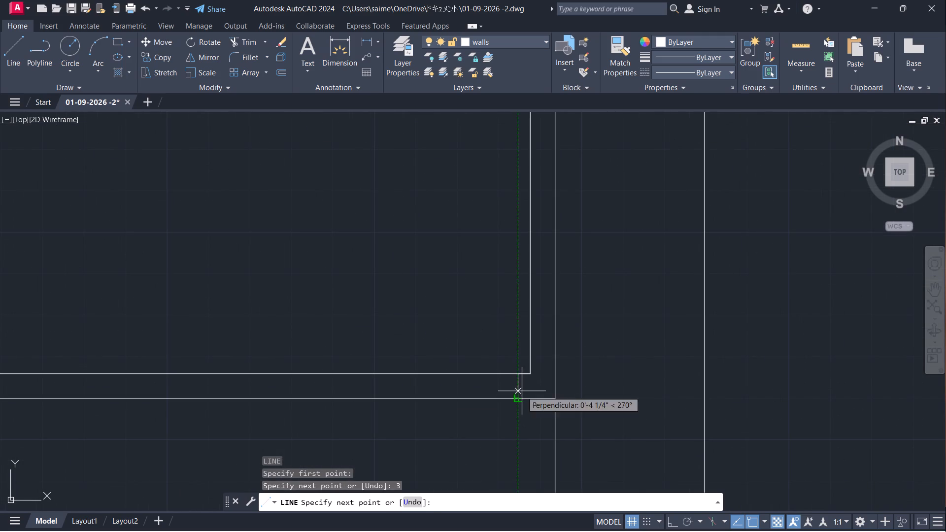
pyautogui.click(520, 399)
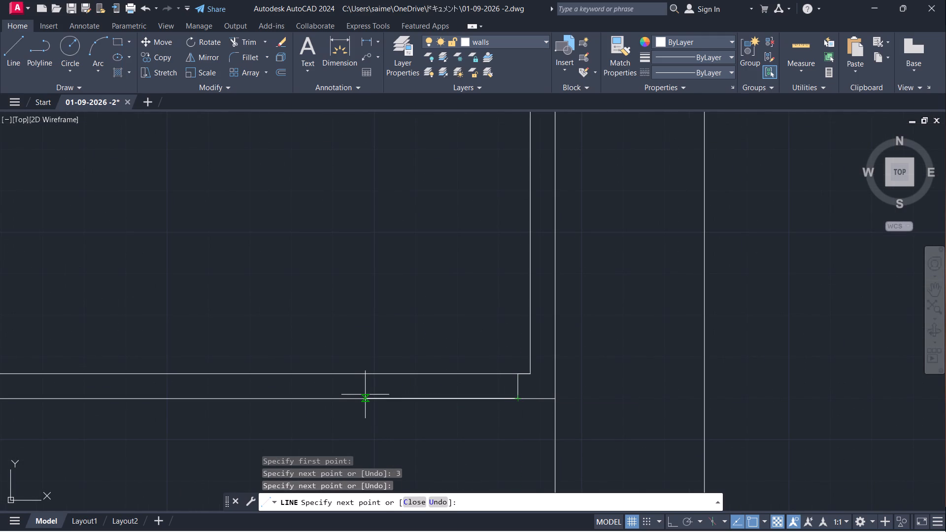
pyautogui.write("4'")
pyautogui.press('Return')
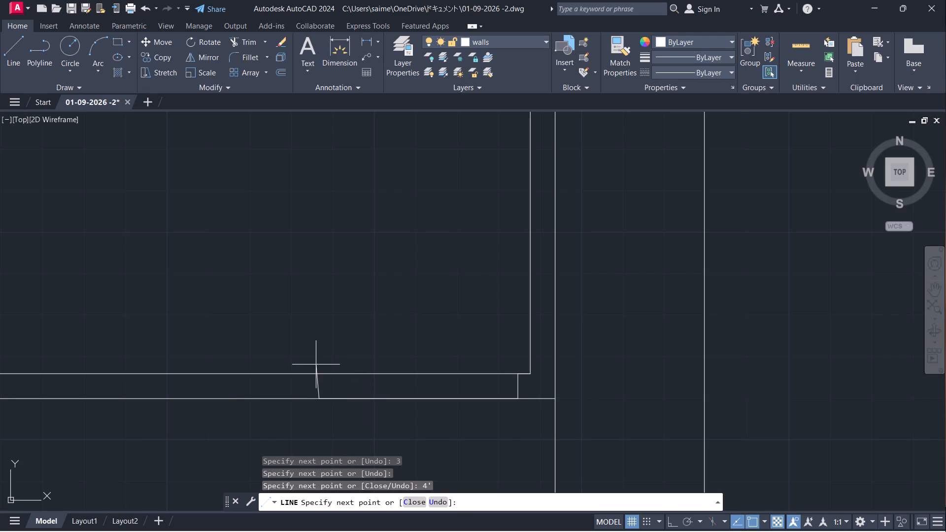
pyautogui.click(316, 372)
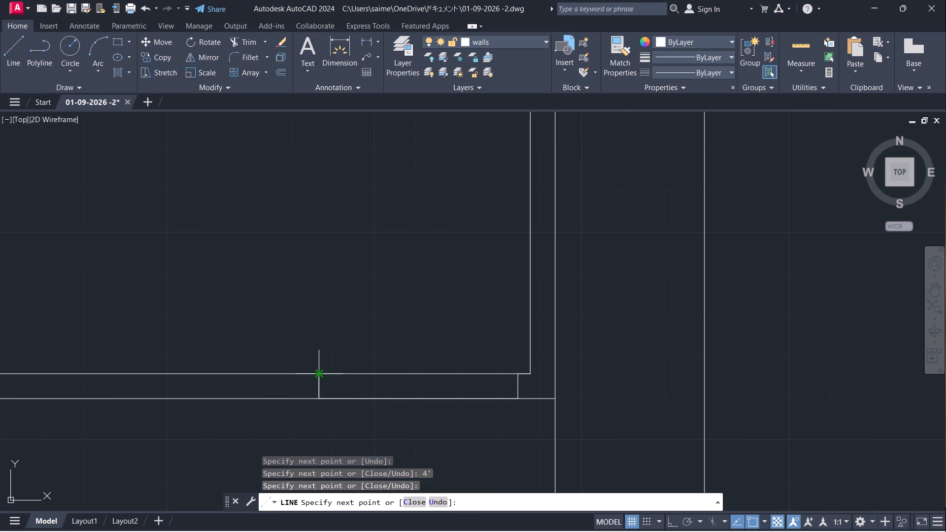
pyautogui.press('Escape')
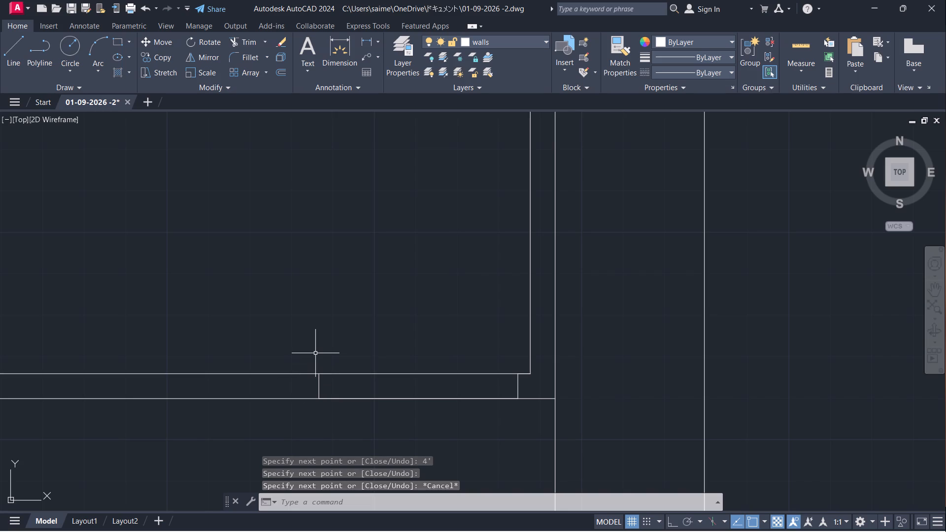
# Draw a 3'6" door opening in the east wall of the middle western room, starting 3" north of the room's southeast corner.
pyautogui.scroll(-3, 315, 353)
pyautogui.moveTo(331, 308); pyautogui.dragTo(414, 446, button='middle')
pyautogui.moveTo(272, 422); pyautogui.dragTo(363, 325, button='middle')
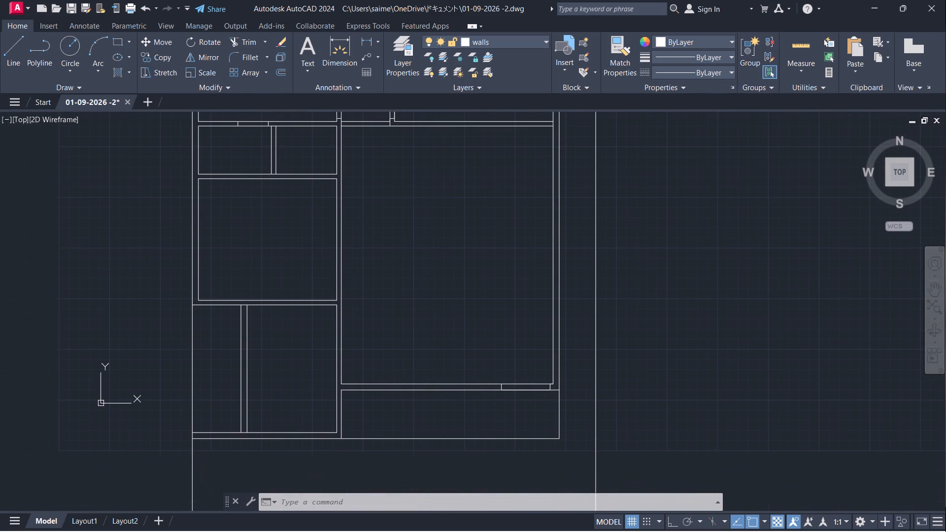
pyautogui.press('l')
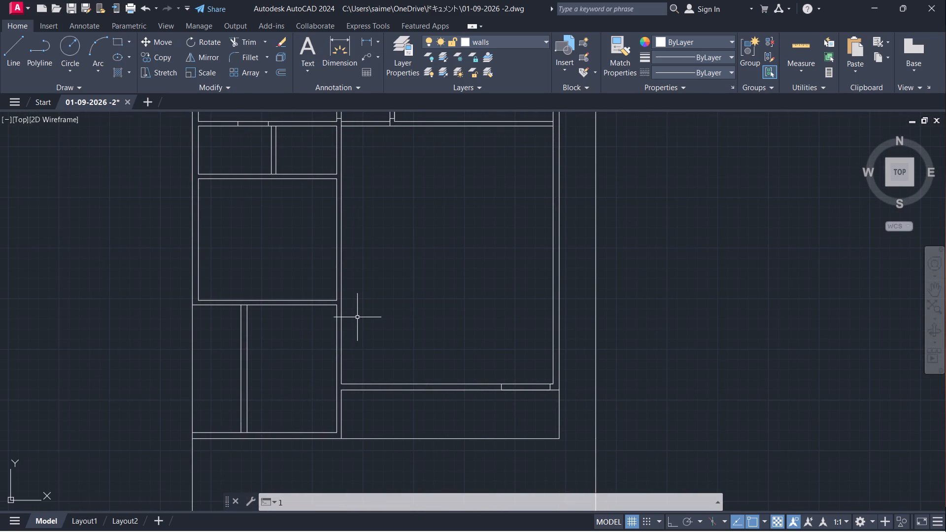
pyautogui.press('Return')
pyautogui.scroll(4, 334, 289)
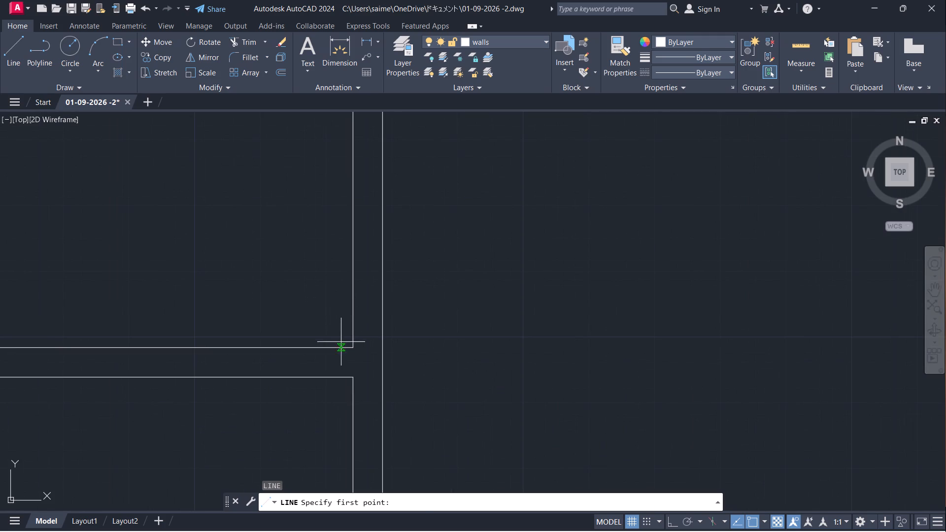
pyautogui.click(353, 344)
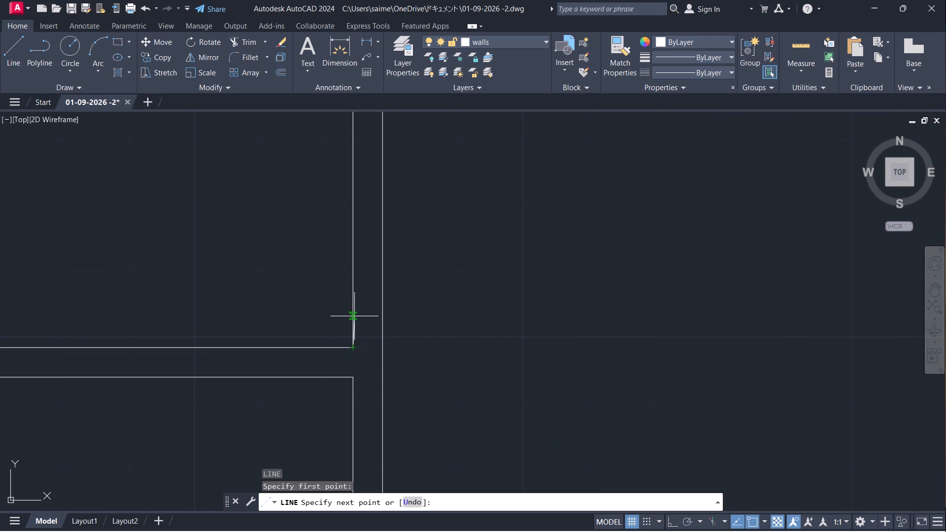
pyautogui.write('3"')
pyautogui.press('Return')
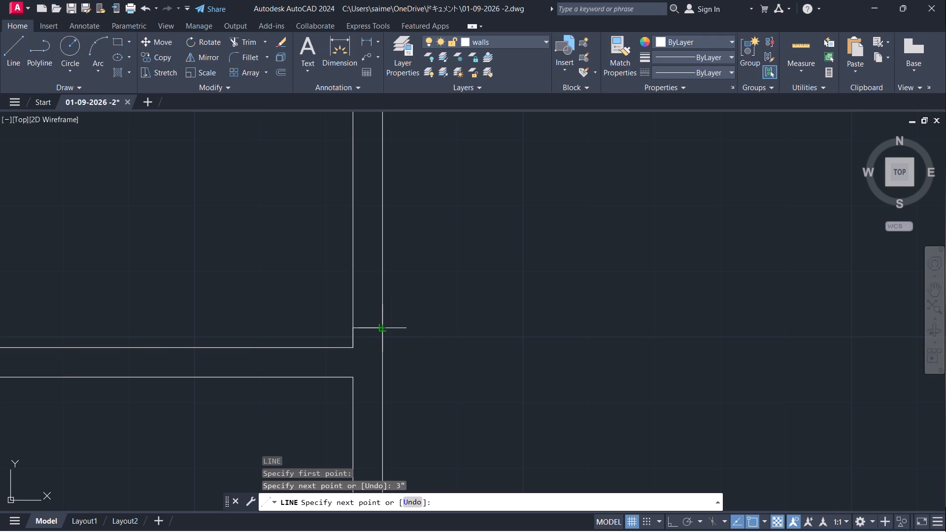
pyautogui.click(385, 326)
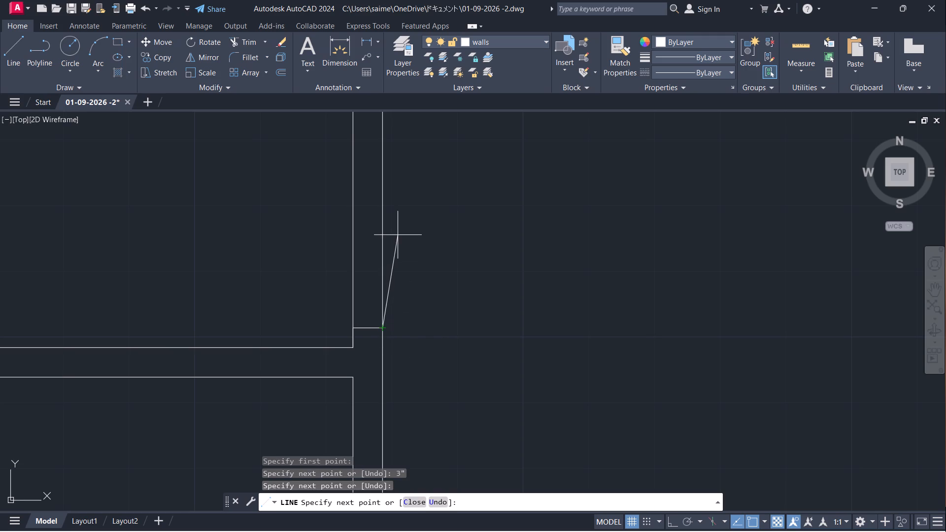
pyautogui.scroll(-3, 398, 237)
pyautogui.moveTo(397, 254); pyautogui.dragTo(313, 401, button='middle')
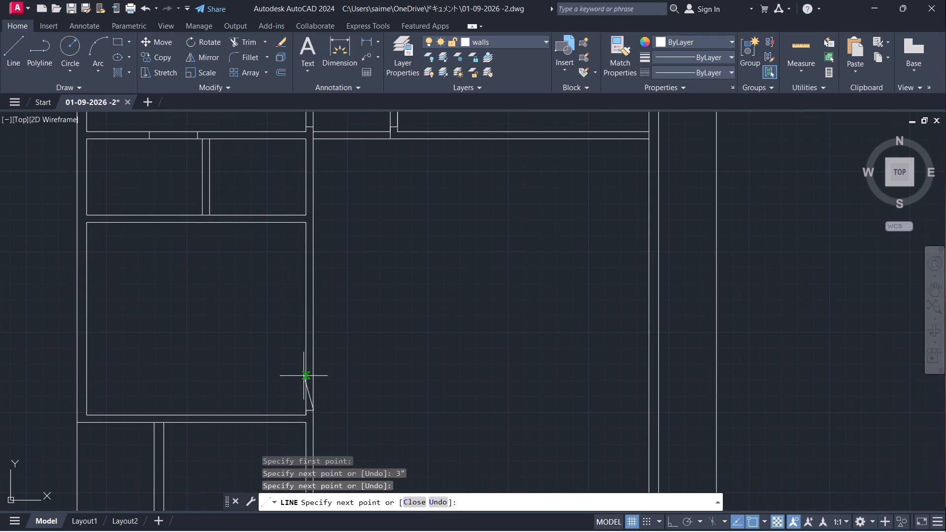
pyautogui.write('3\'6"')
pyautogui.press('Return')
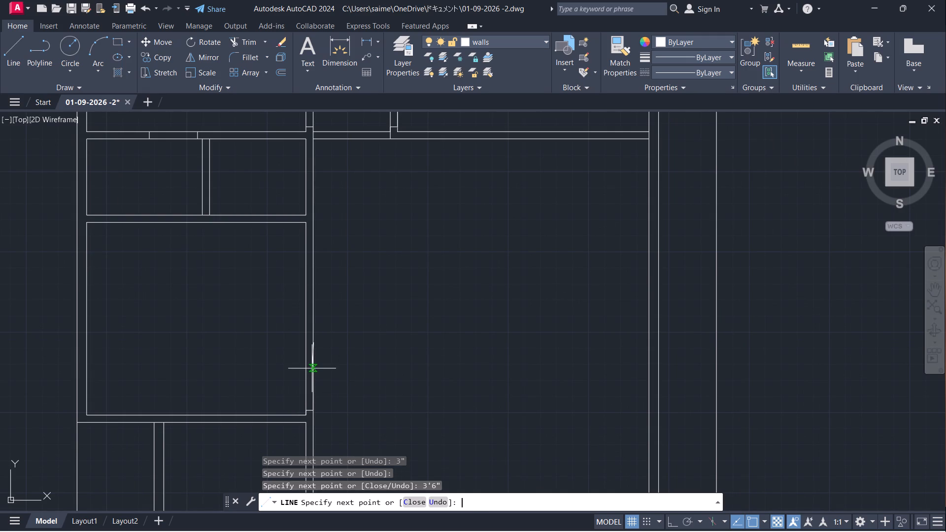
pyautogui.click(308, 345)
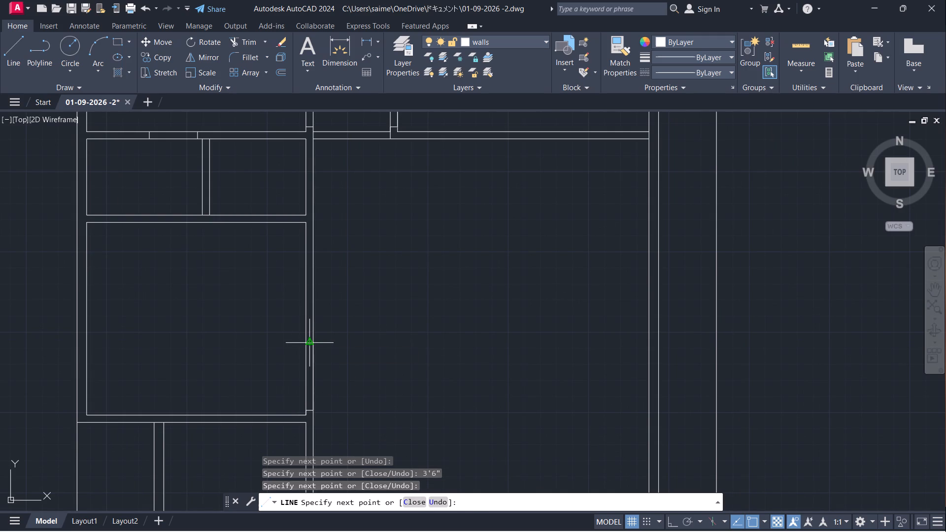
pyautogui.press('Escape')
# Draw a 3'6" door opening in the east wall of the room directly south, starting 3" below that room's northeast corner.
pyautogui.scroll(-1, 365, 352)
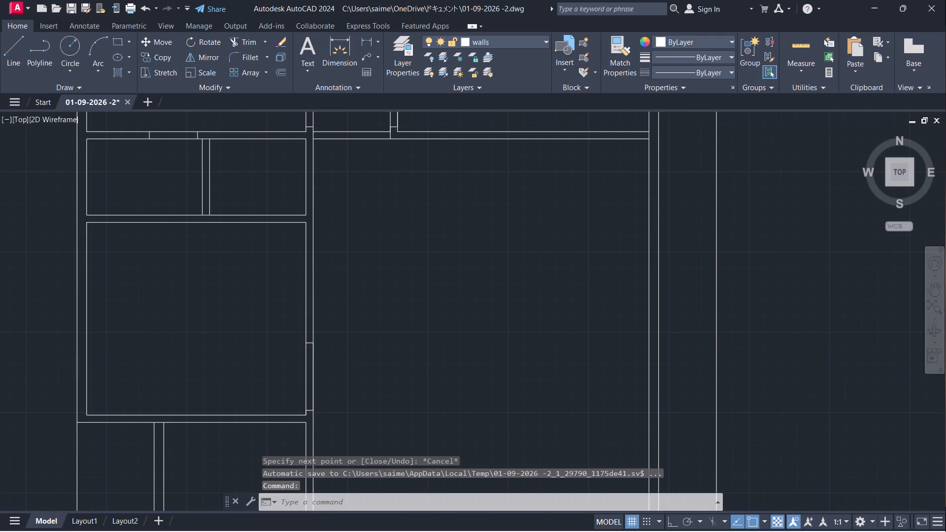
pyautogui.scroll(-1, 362, 351)
pyautogui.moveTo(366, 398); pyautogui.dragTo(355, 346, button='middle')
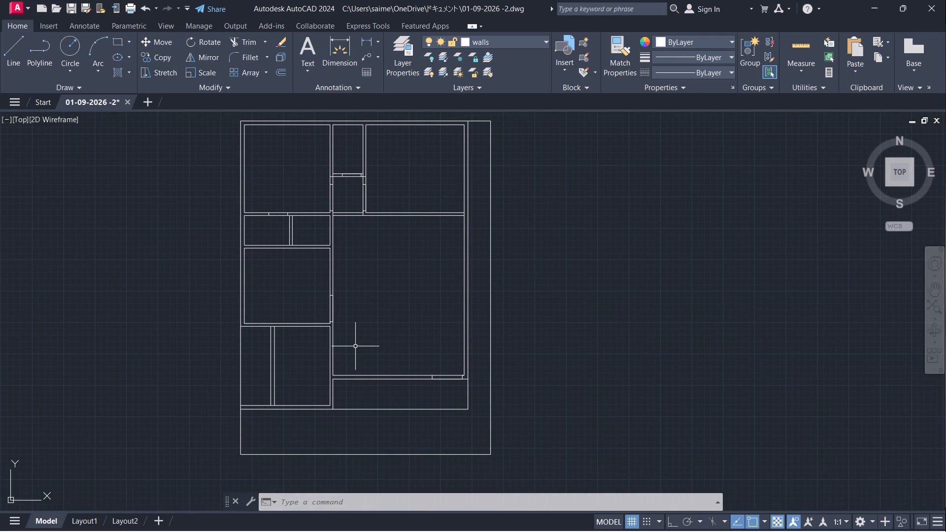
pyautogui.press('l')
pyautogui.press('Return')
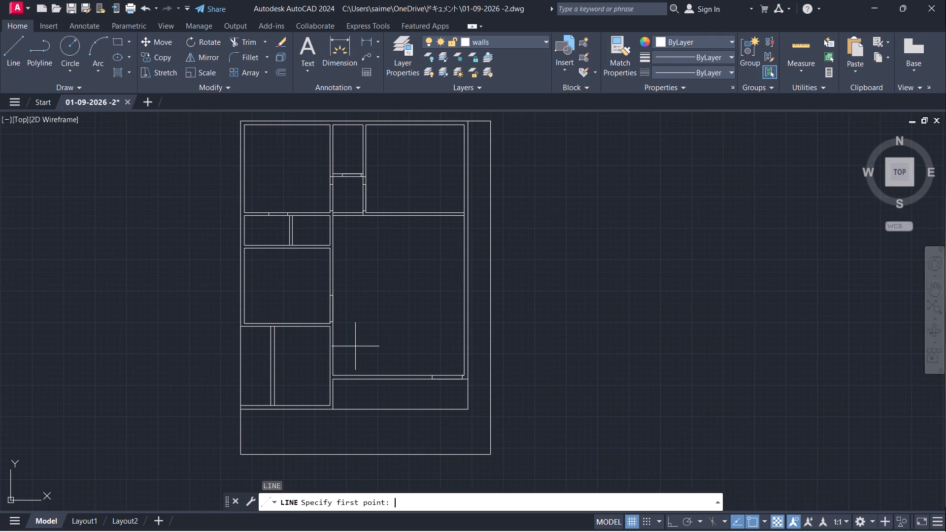
pyautogui.scroll(3, 330, 328)
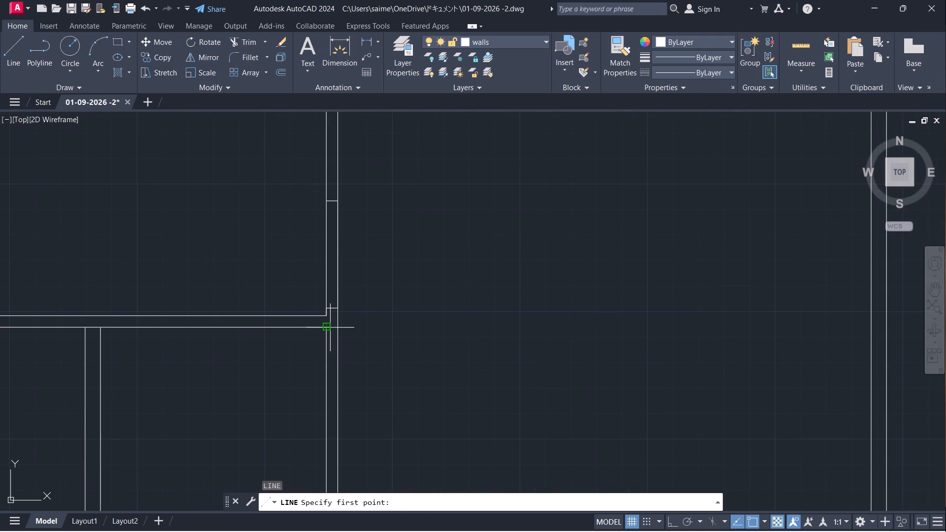
pyautogui.click(330, 327)
pyautogui.write('3"')
pyautogui.press('Return')
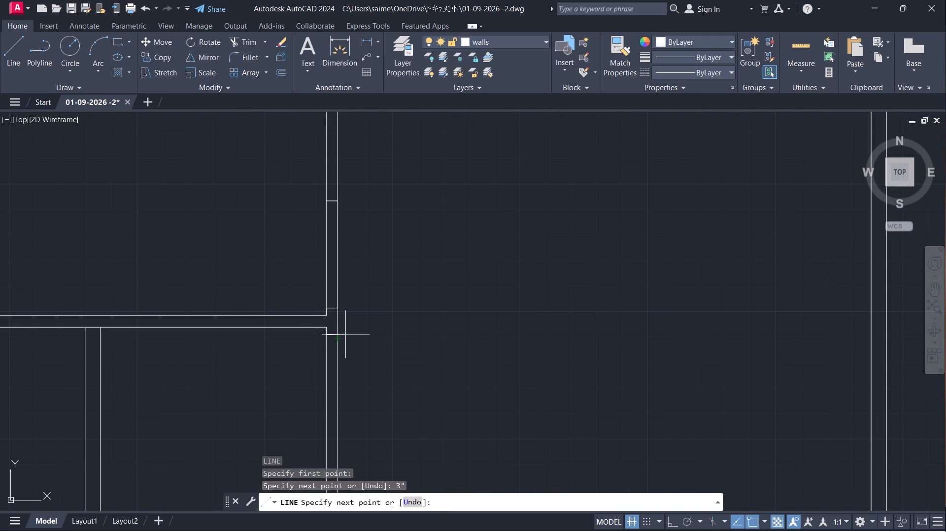
pyautogui.scroll(3, 331, 338)
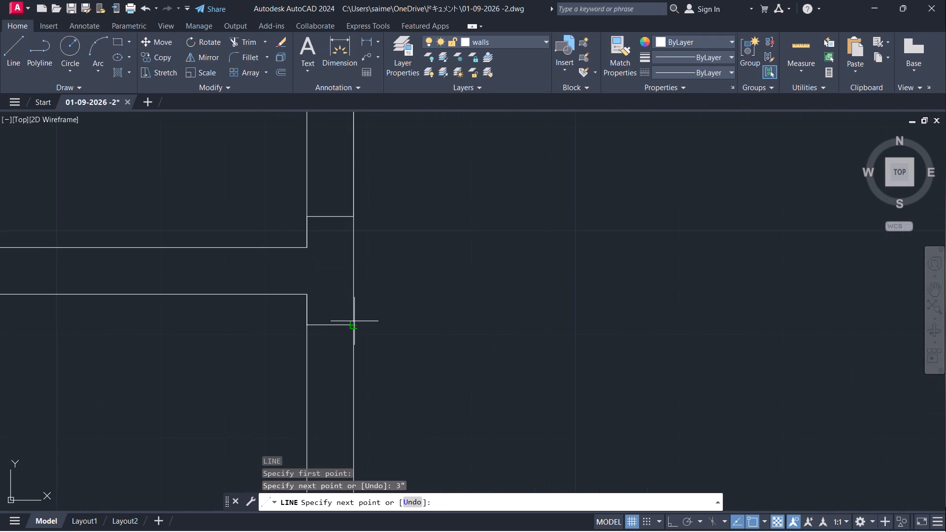
pyautogui.click(355, 325)
pyautogui.scroll(-5, 362, 362)
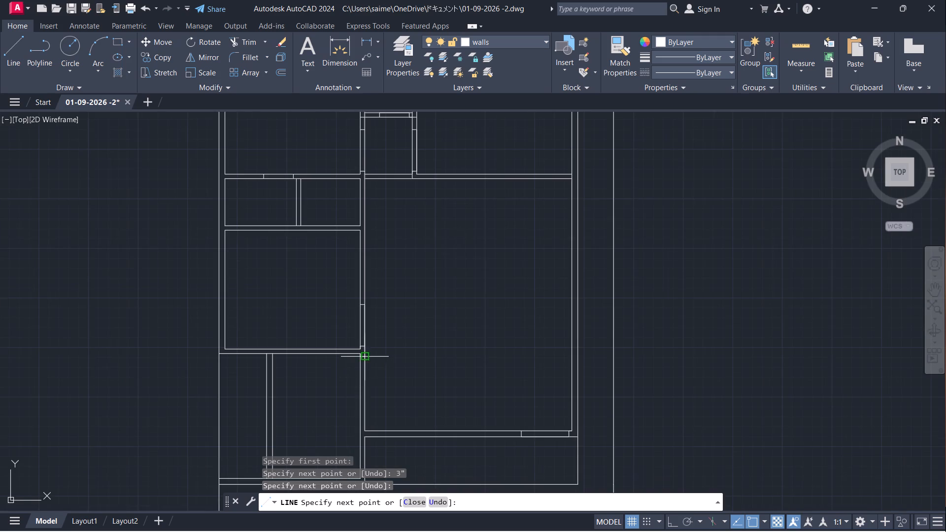
pyautogui.moveTo(368, 381); pyautogui.dragTo(359, 350, button='middle')
pyautogui.scroll(2, 354, 353)
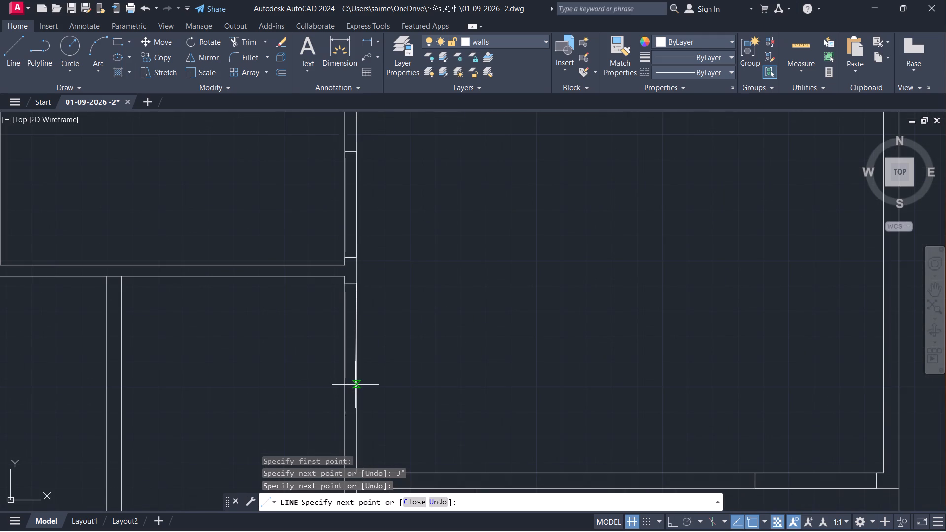
pyautogui.write('3\'6"')
pyautogui.press('Return')
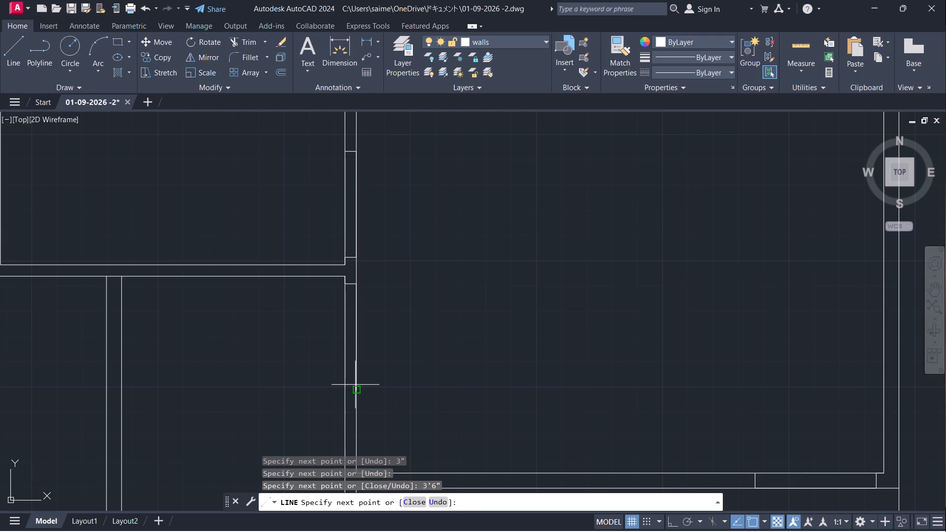
pyautogui.click(343, 388)
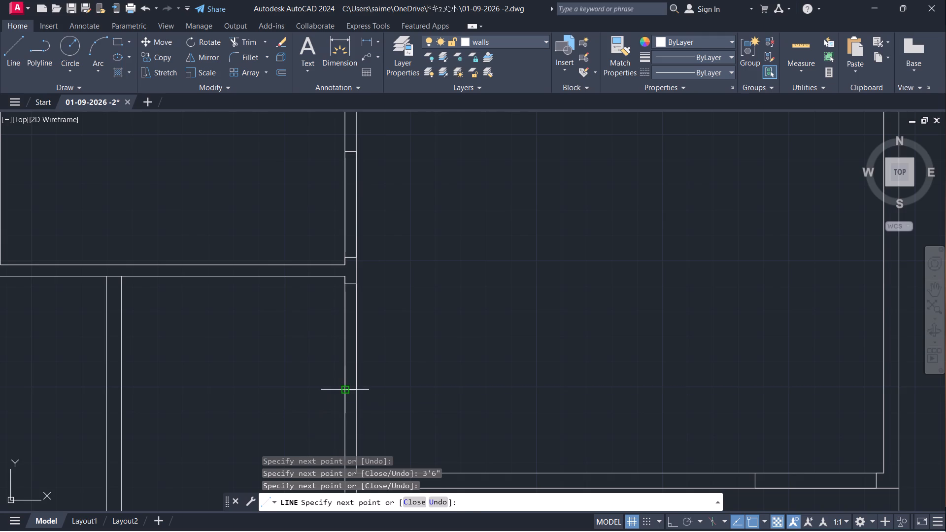
pyautogui.press('Escape')
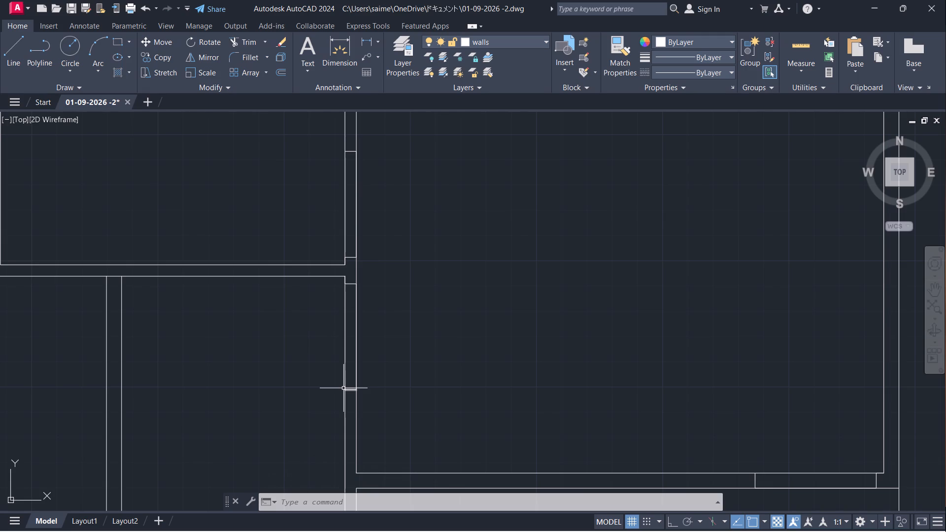
pyautogui.press('Escape')
# Draw two jamb lines across the large eastern room's east wall, aligned with both jambs of the middle western room's 3'6" opening.
pyautogui.scroll(-1, 340, 398)
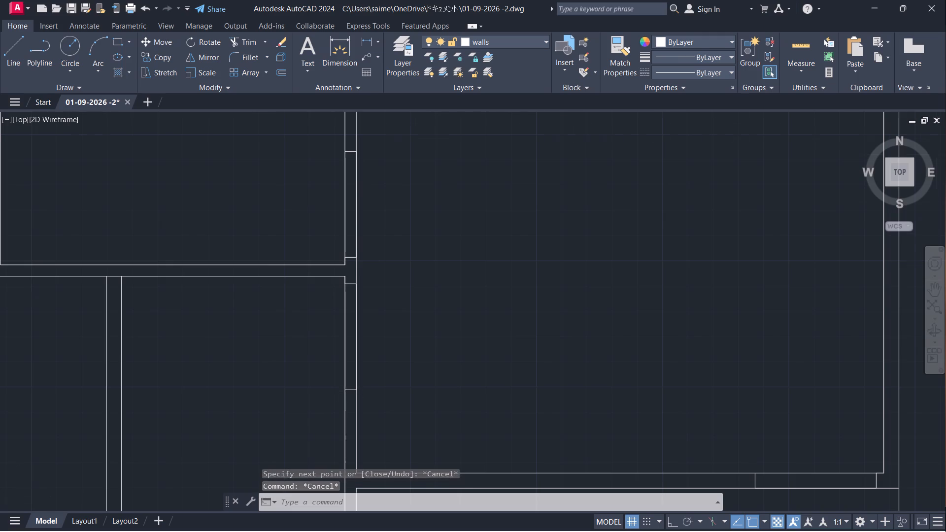
pyautogui.scroll(-1, 340, 398)
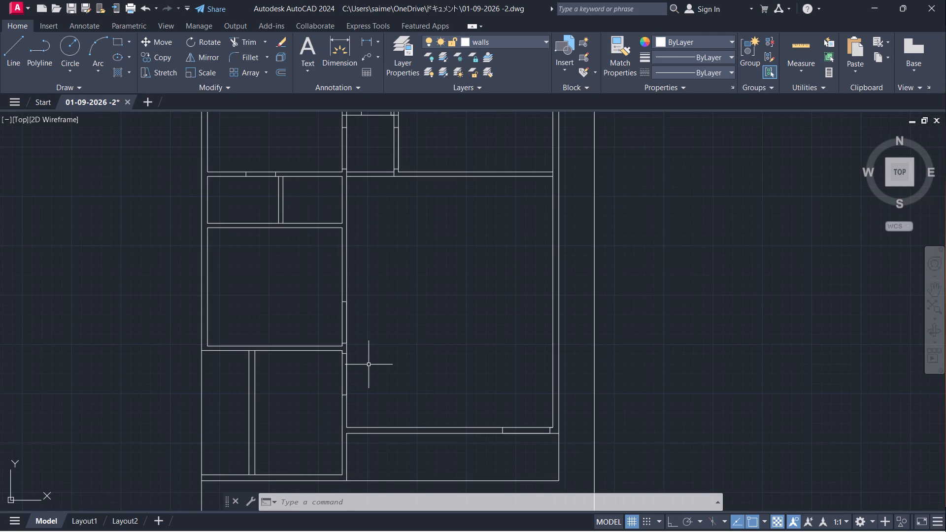
pyautogui.press('l')
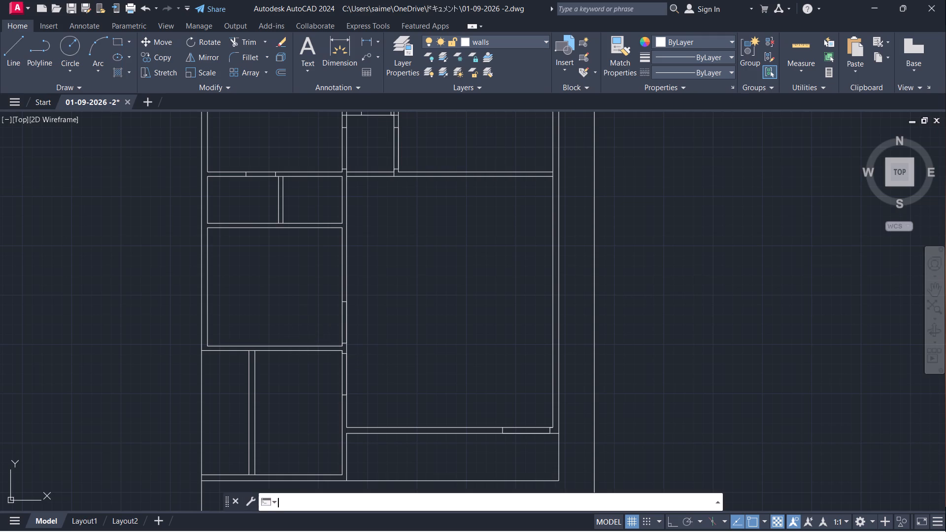
pyautogui.press('Return')
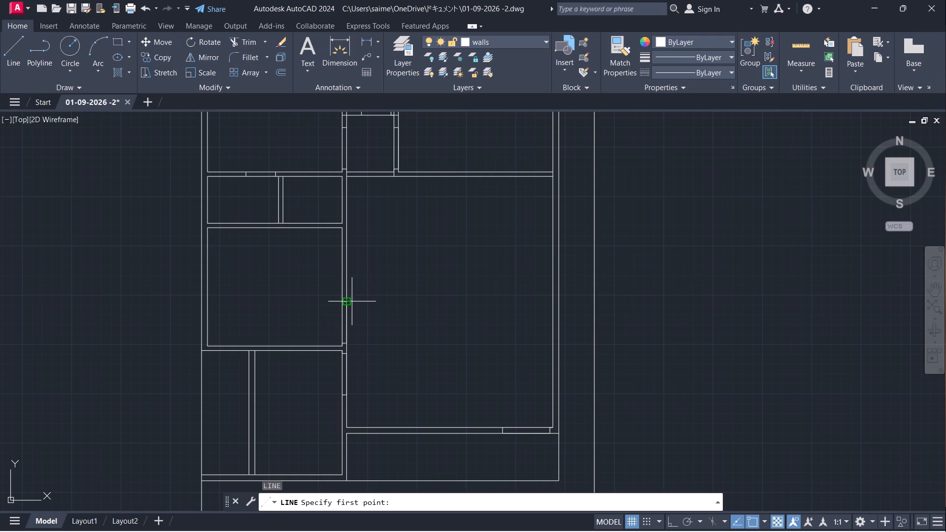
pyautogui.click(552, 304)
pyautogui.scroll(5, 569, 301)
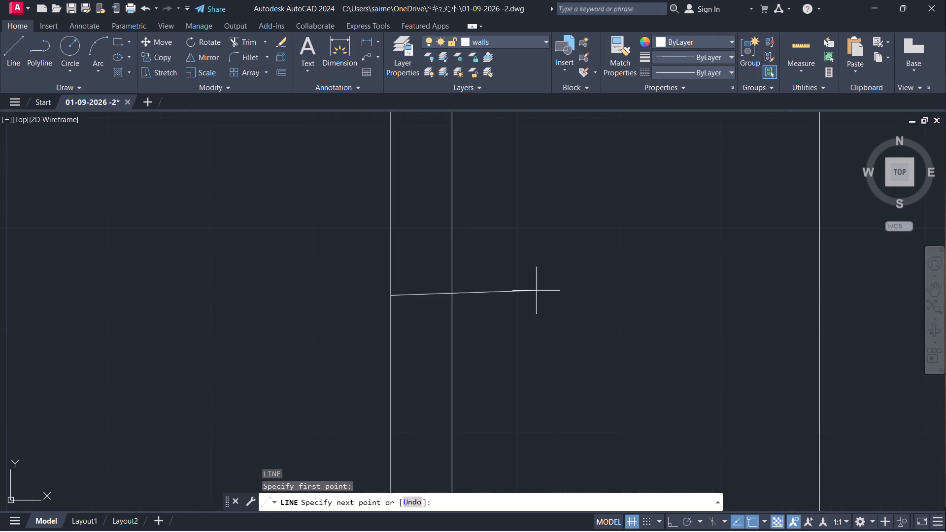
pyautogui.click(454, 297)
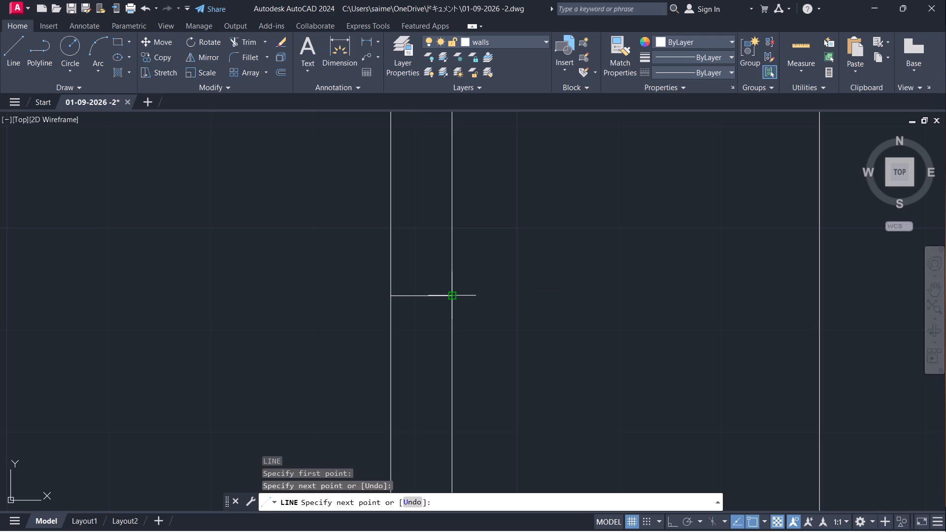
pyautogui.press('Escape')
pyautogui.scroll(-2, 431, 261)
pyautogui.scroll(-2, 390, 291)
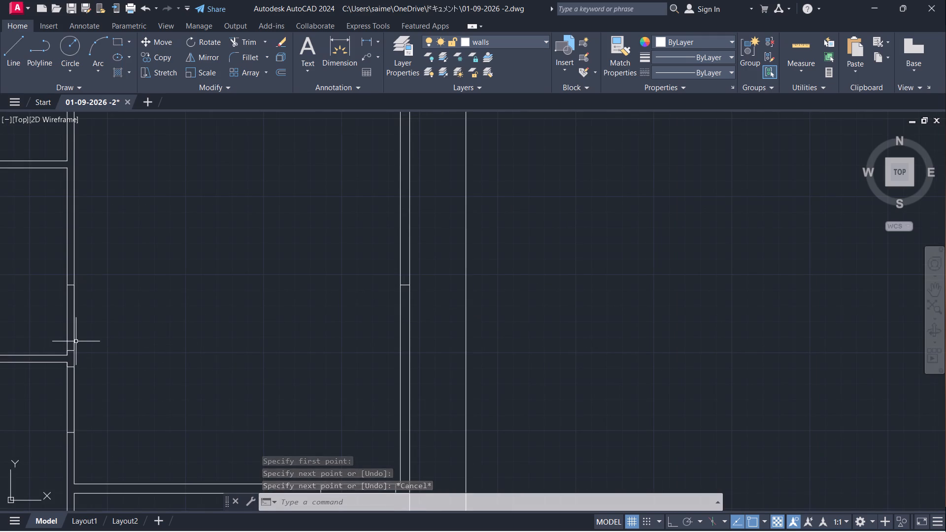
pyautogui.press('Return')
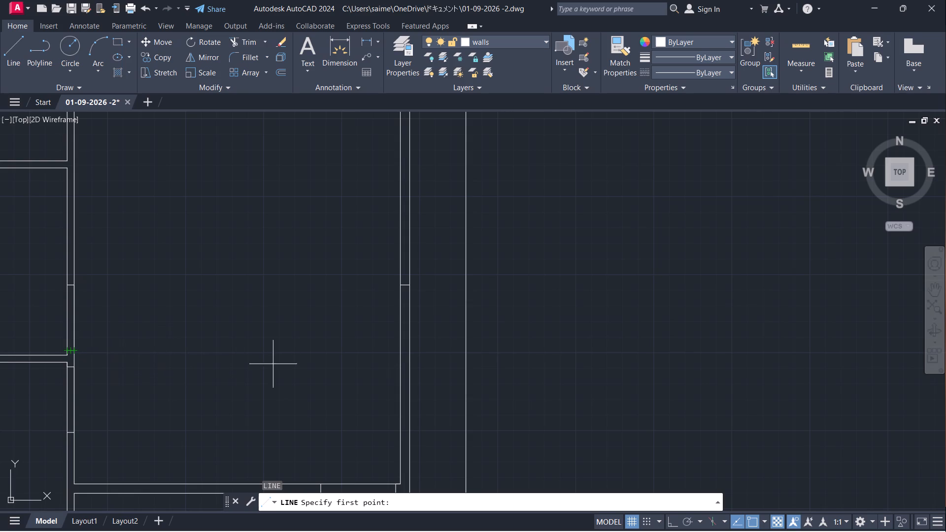
pyautogui.click(398, 351)
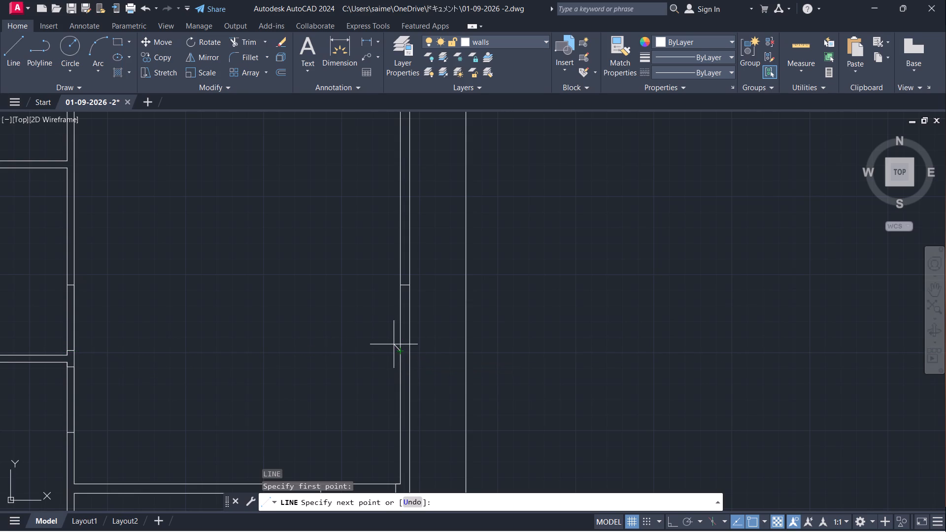
pyautogui.scroll(3, 394, 344)
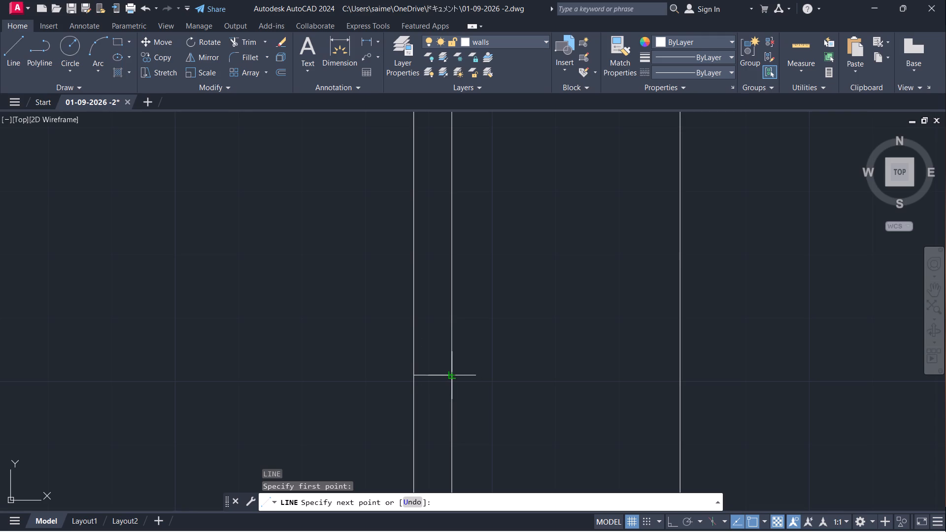
pyautogui.click(454, 375)
pyautogui.press('Escape')
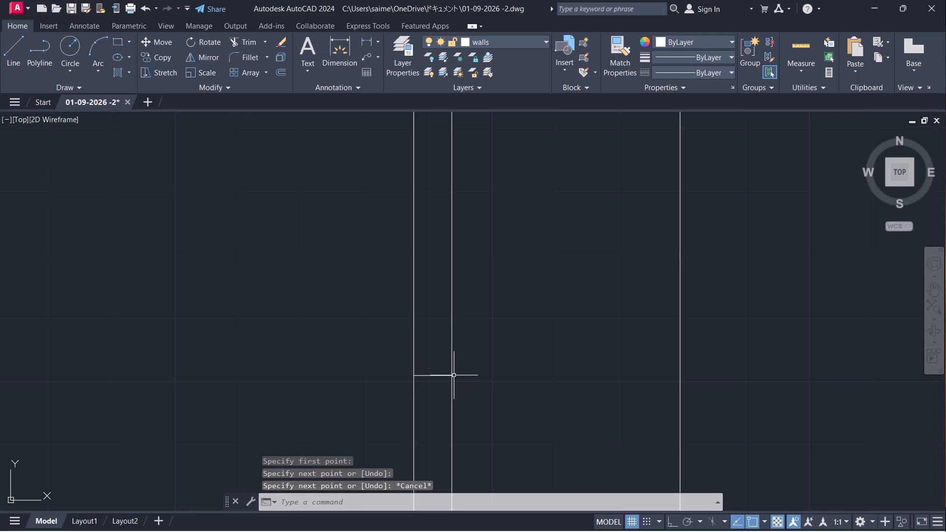
pyautogui.press('Escape')
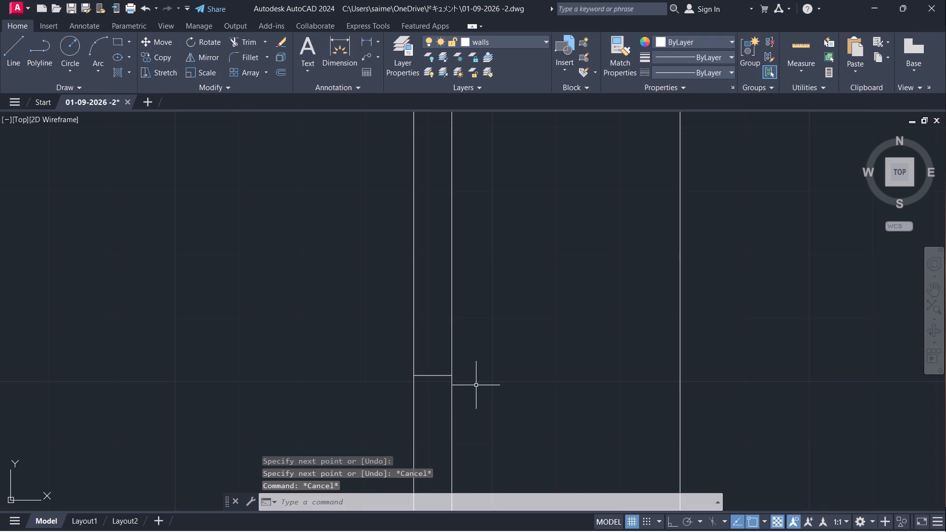
# Trim the wall lines across the small central passage's south end and across its west, east and north door openings.
pyautogui.scroll(-6, 390, 371)
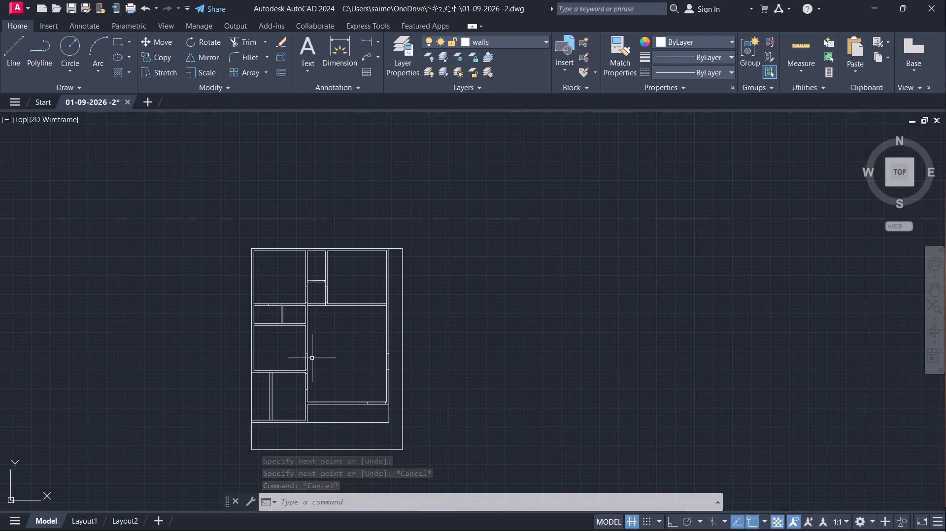
pyautogui.write('tr')
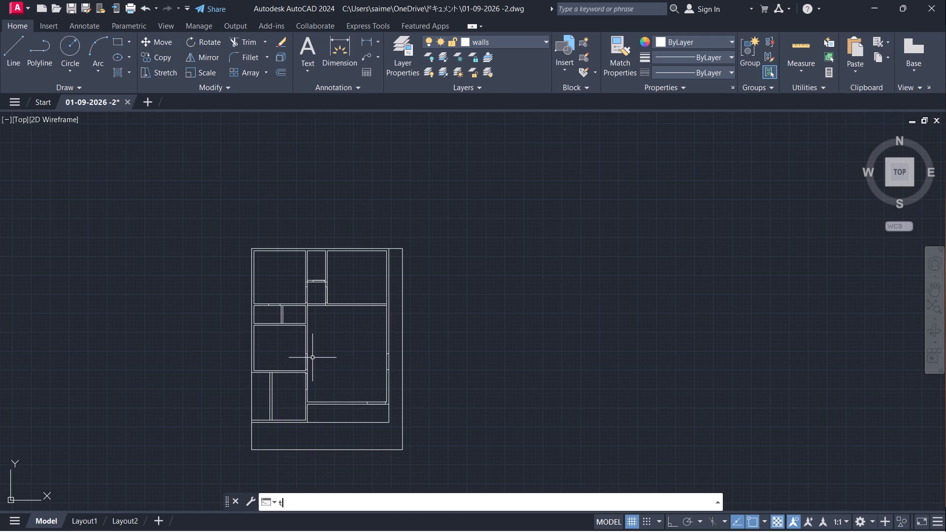
pyautogui.press('Return')
pyautogui.scroll(3, 319, 291)
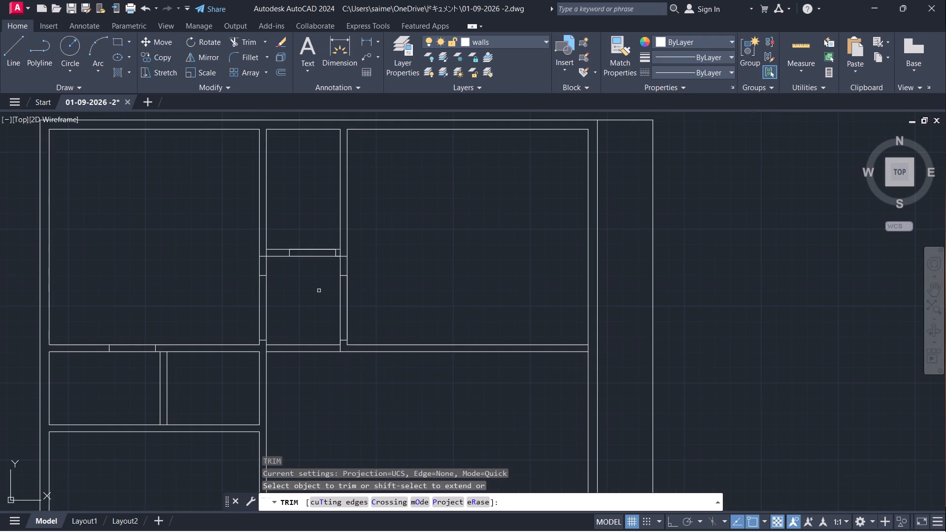
pyautogui.click(297, 327)
pyautogui.click(293, 358)
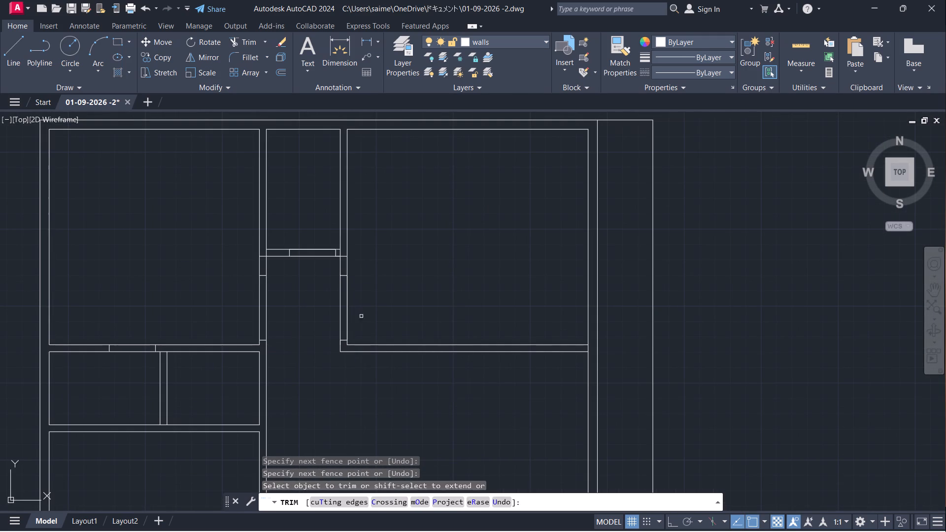
pyautogui.click(369, 313)
pyautogui.click(237, 296)
pyautogui.click(321, 228)
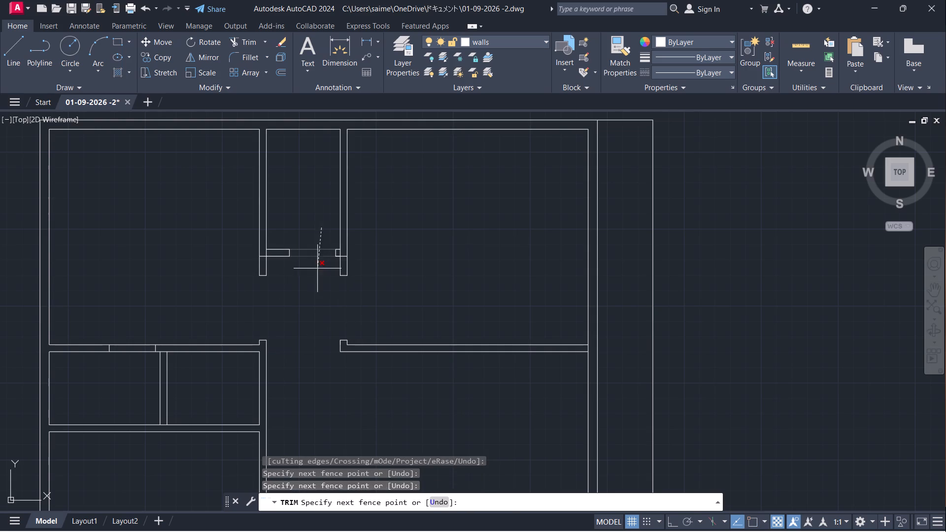
pyautogui.click(319, 274)
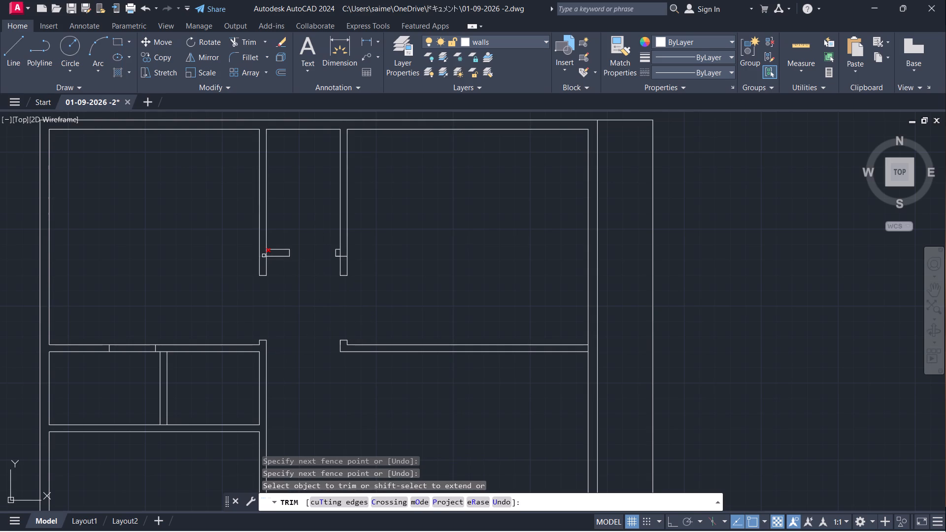
# Trim the leftover line segments where the passage's short cross wall meets the two side walls, opening both junctions.
pyautogui.click(264, 256)
pyautogui.click(344, 257)
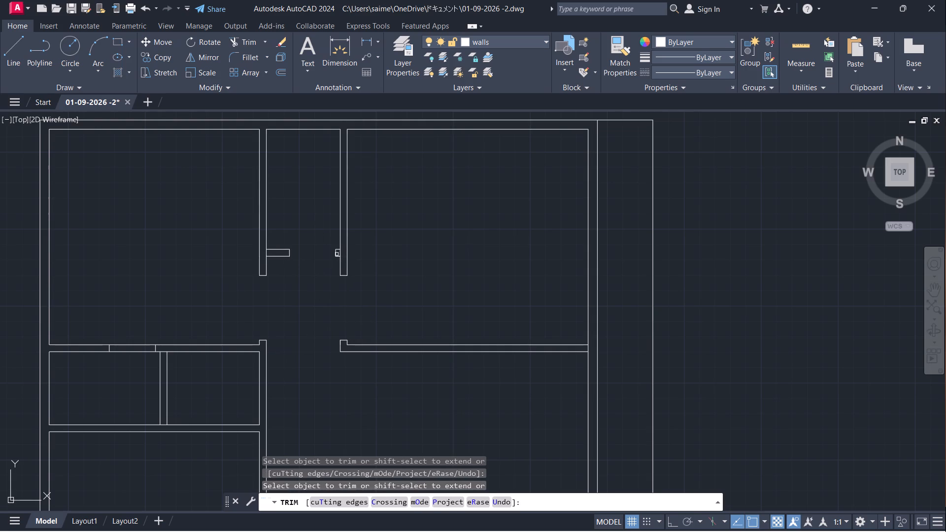
pyautogui.scroll(3, 273, 251)
pyautogui.click(263, 258)
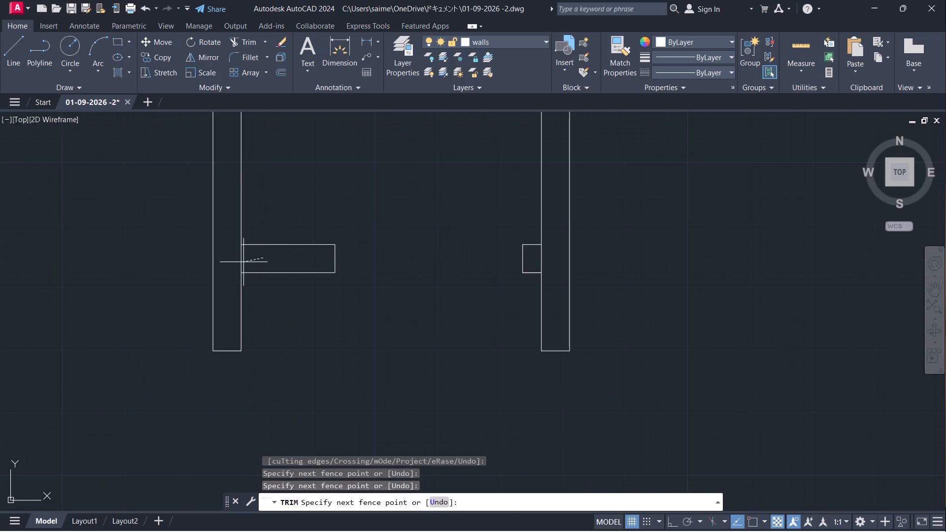
pyautogui.click(237, 262)
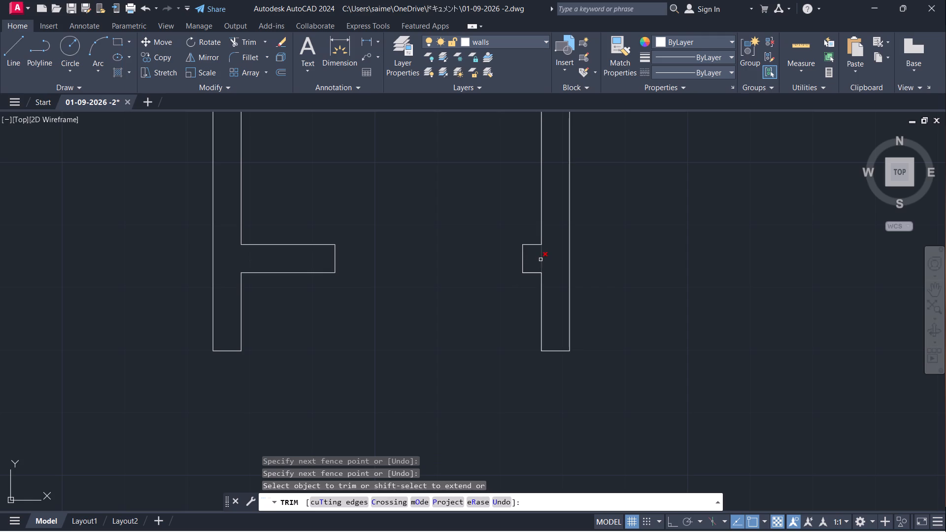
pyautogui.click(541, 260)
# Trim the door opening in the northwest room's south wall and the line closing the junction with the partition below it.
pyautogui.scroll(-3, 400, 271)
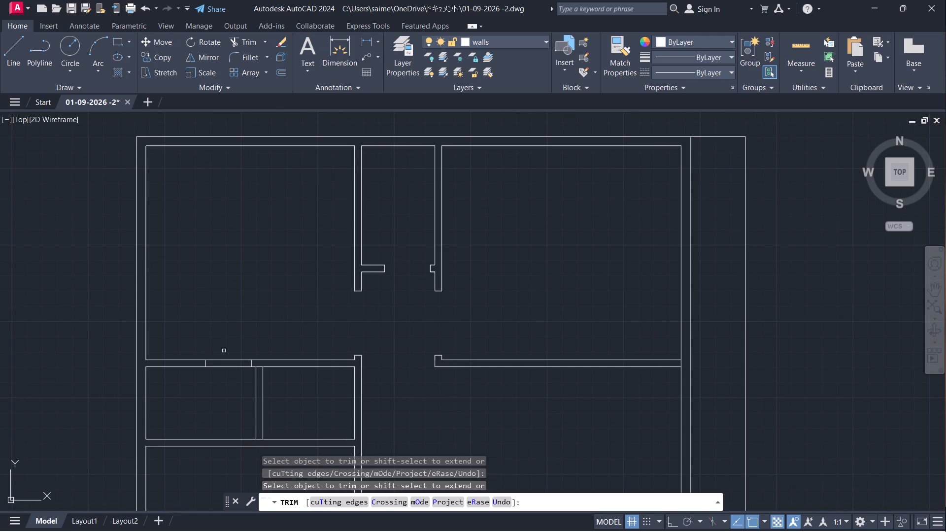
pyautogui.click(228, 347)
pyautogui.click(243, 397)
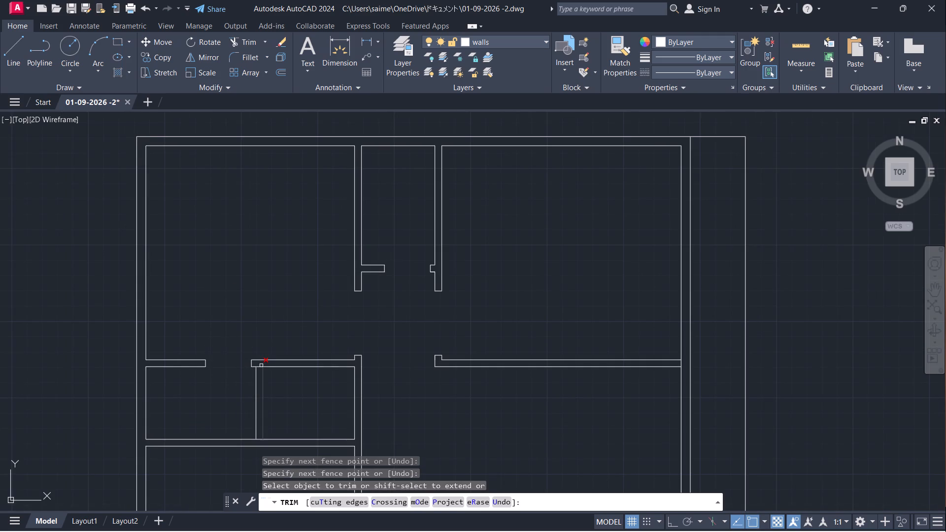
pyautogui.click(261, 366)
pyautogui.hotkey('ctrl', 'z')
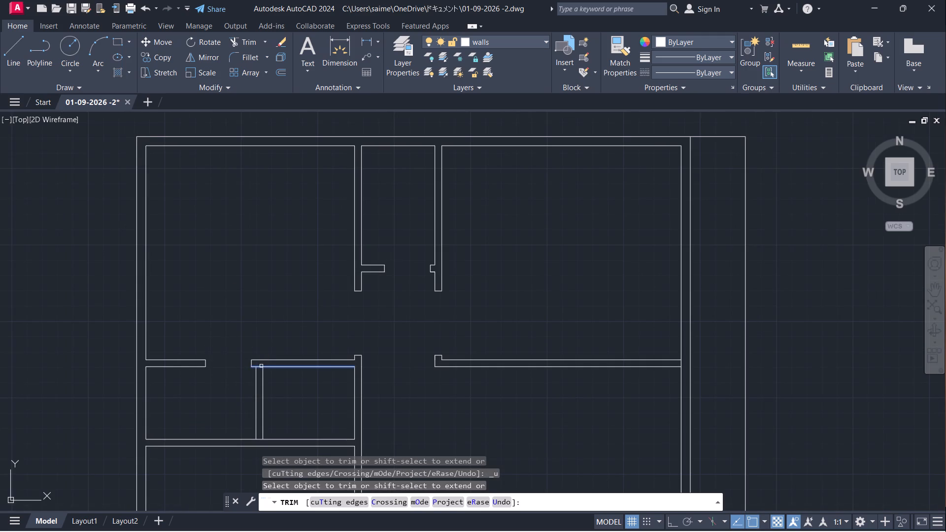
pyautogui.scroll(4, 271, 361)
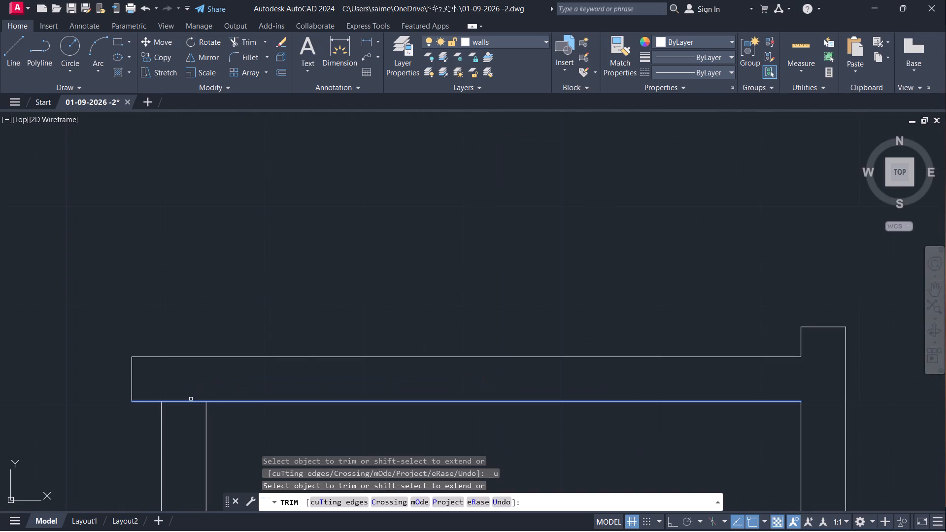
pyautogui.click(188, 402)
# Trim the wall lines across the remaining openings in the two western rooms' east walls and the large eastern room's east and south walls.
pyautogui.scroll(-4, 234, 385)
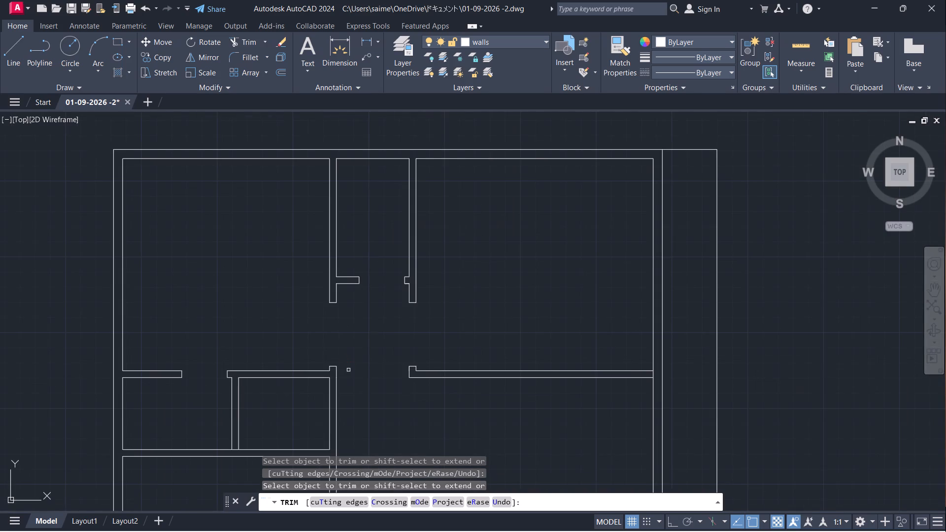
pyautogui.scroll(-2, 387, 417)
pyautogui.moveTo(389, 428); pyautogui.dragTo(406, 290, button='middle')
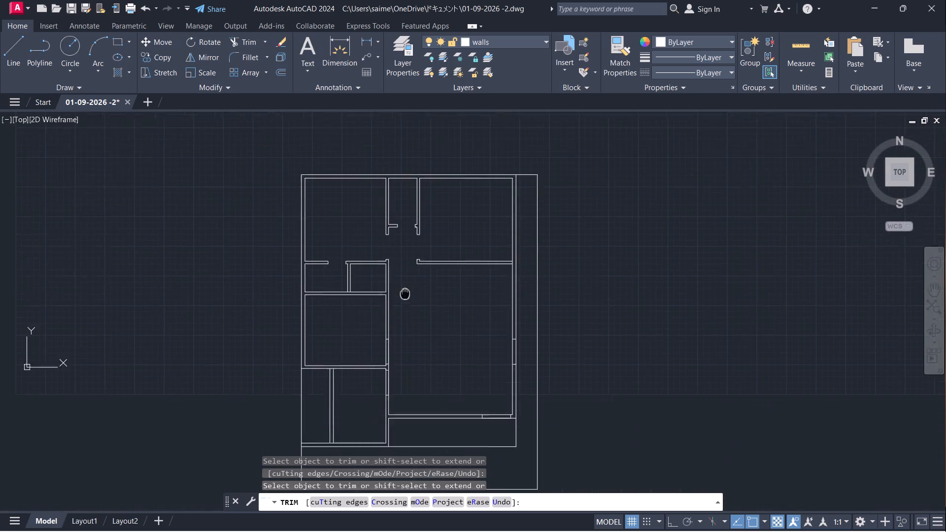
pyautogui.moveTo(406, 290); pyautogui.dragTo(417, 267, button='middle')
pyautogui.moveTo(425, 353); pyautogui.dragTo(414, 358)
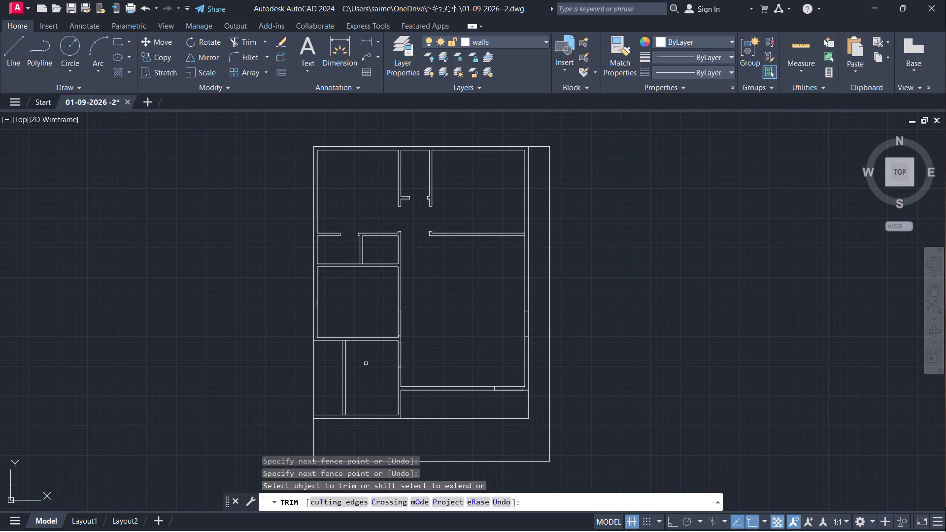
pyautogui.click(385, 353)
pyautogui.click(411, 348)
pyautogui.click(537, 325)
pyautogui.click(388, 319)
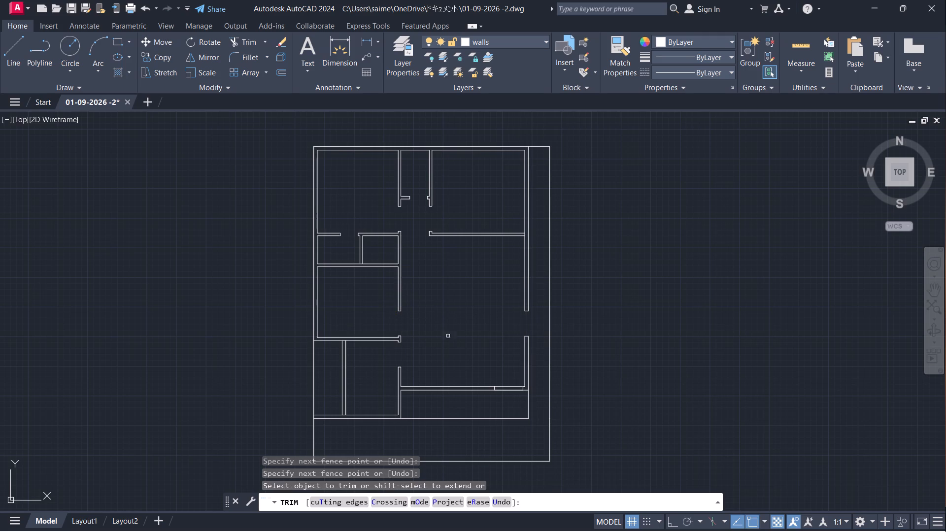
pyautogui.click(506, 375)
pyautogui.click(504, 398)
pyautogui.press('Escape')
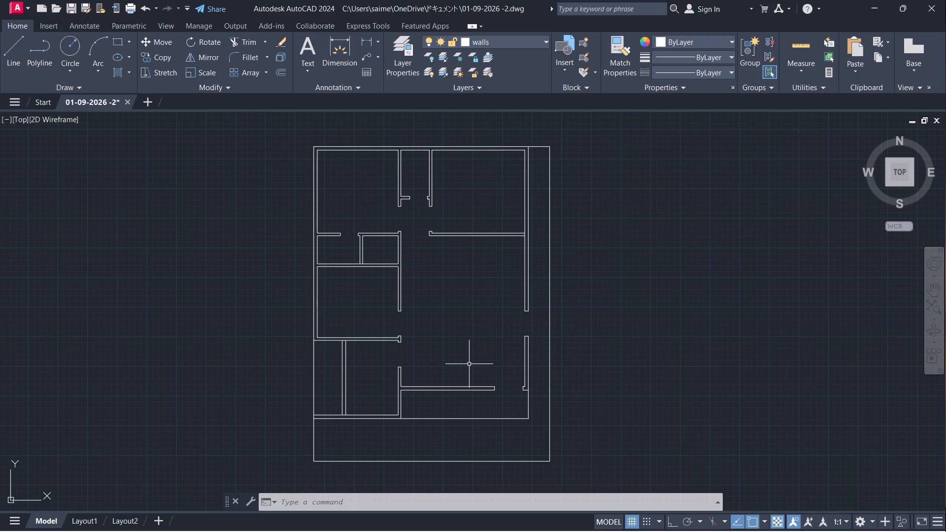
pyautogui.press('`')
pyautogui.press('Escape')
pyautogui.press('Escape')
# Offset the short west boundary line below the building 3' to the east.
pyautogui.moveTo(338, 305); pyautogui.dragTo(353, 358, button='middle')
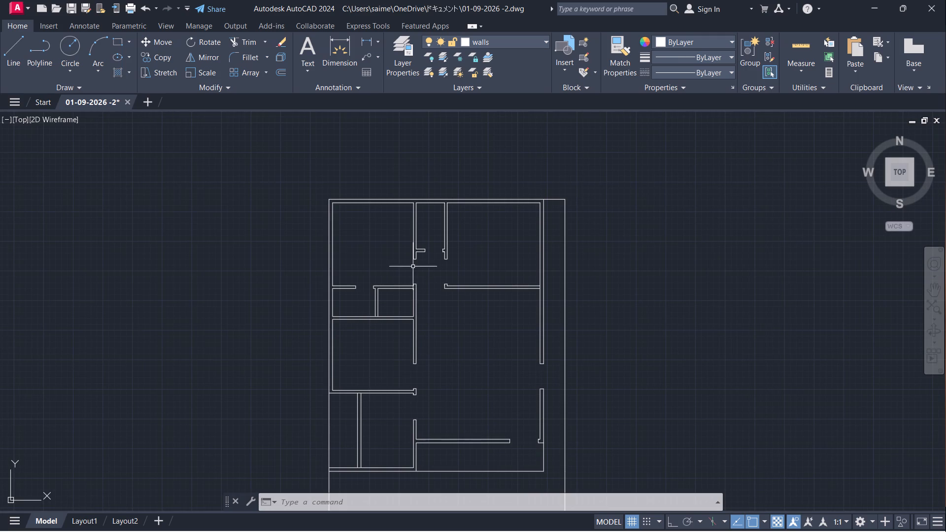
pyautogui.moveTo(440, 336); pyautogui.dragTo(368, 252, button='middle')
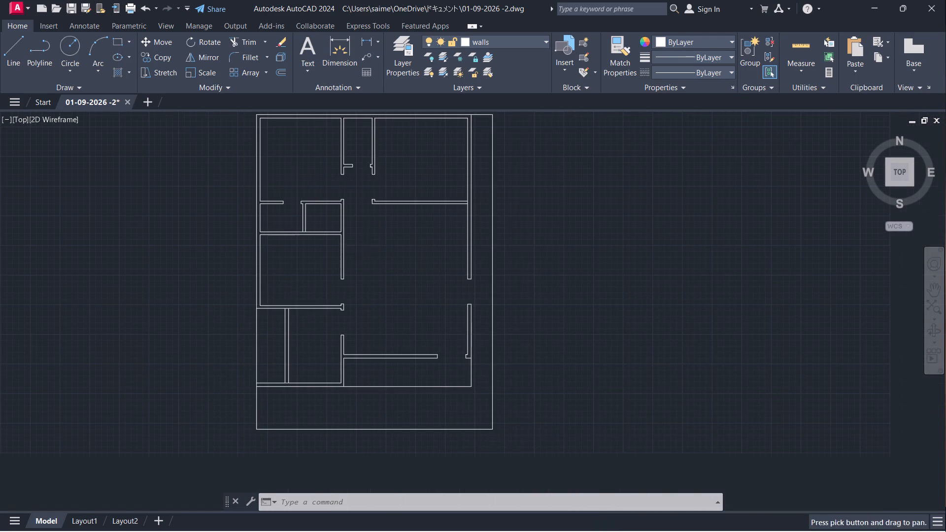
pyautogui.click(257, 408)
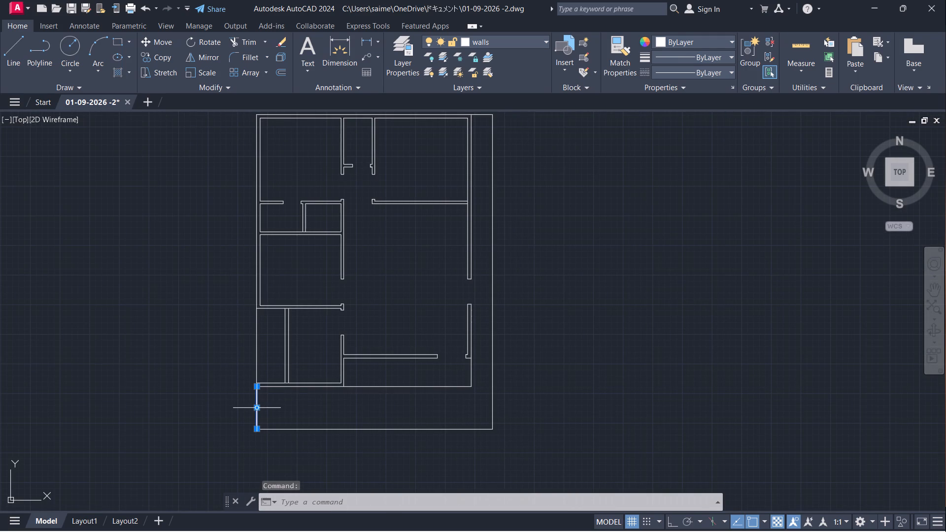
pyautogui.press('o')
pyautogui.press('Return')
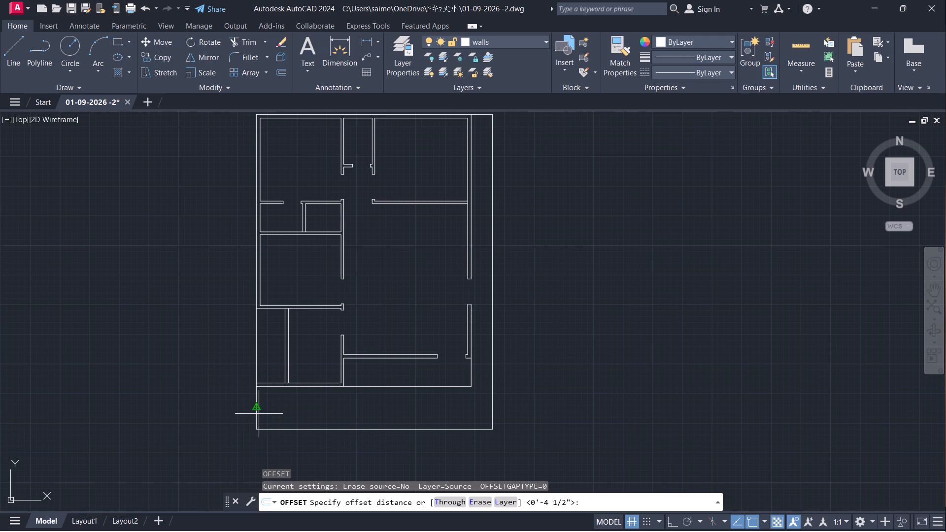
pyautogui.click(256, 407)
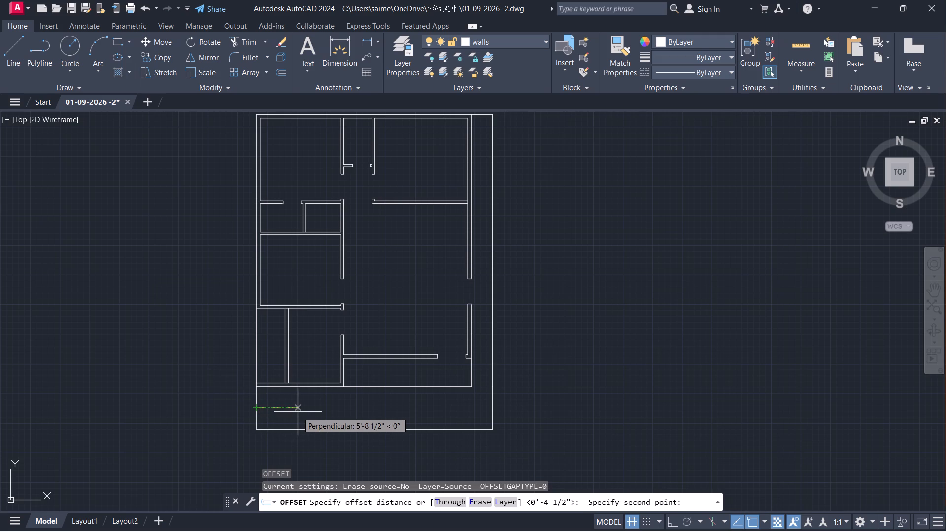
pyautogui.write("3'")
pyautogui.press('Return')
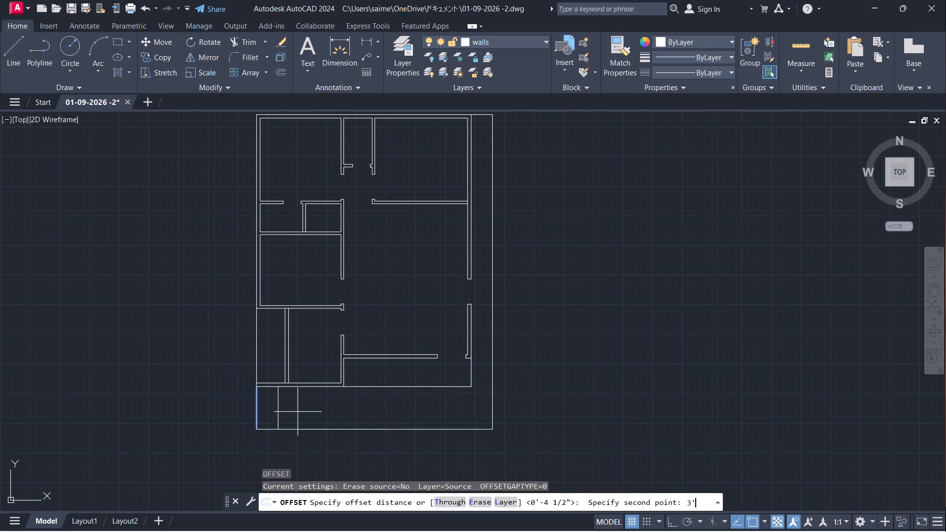
pyautogui.click(317, 406)
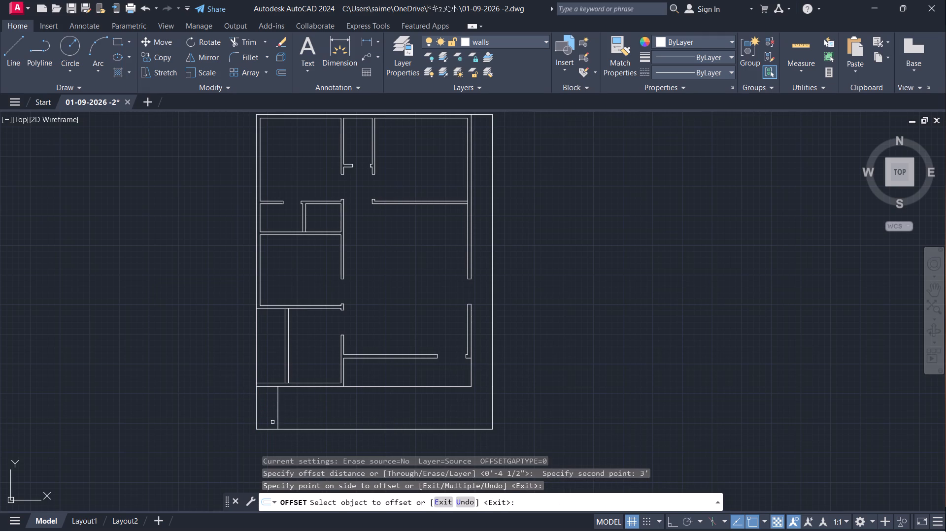
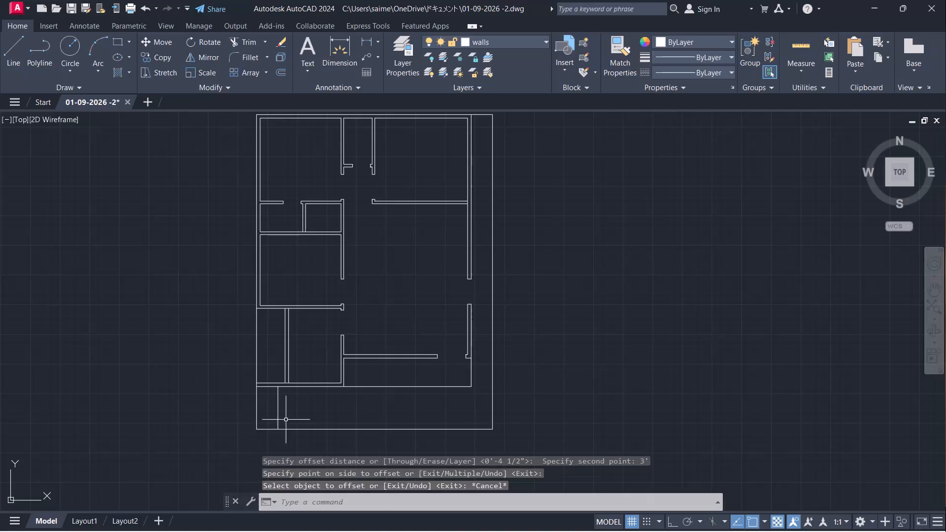
# Copy the offset line below the building as an array of 10 items spaced 1' apart to the east, forming stair treads.
pyautogui.click(287, 420)
pyautogui.click(267, 422)
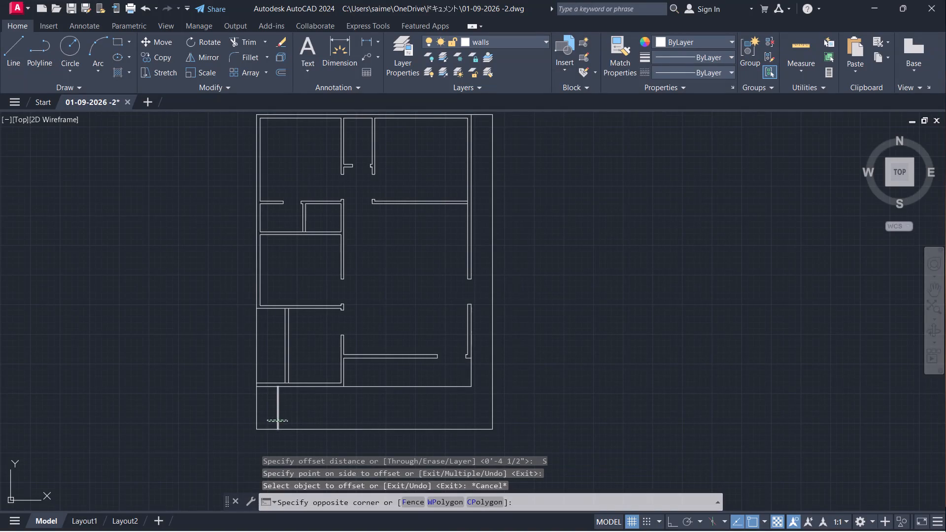
pyautogui.write('co')
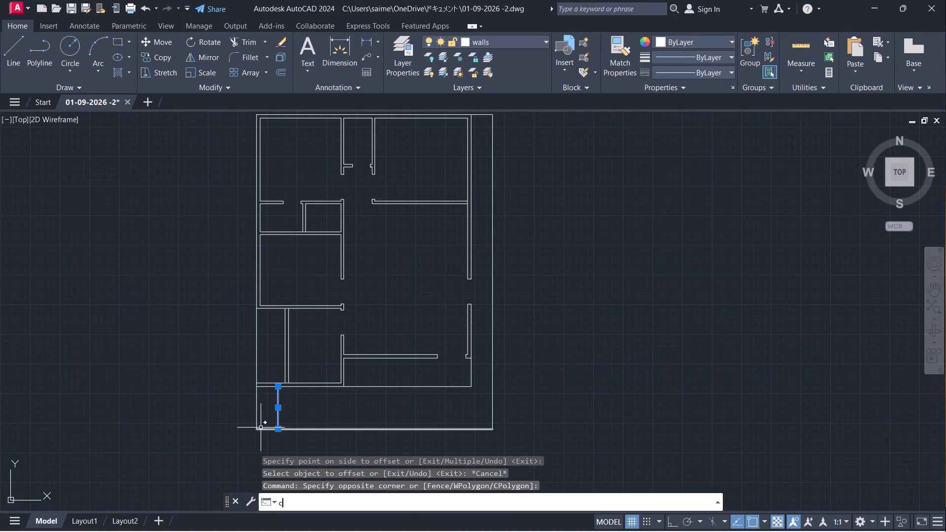
pyautogui.press('Return')
pyautogui.click(276, 428)
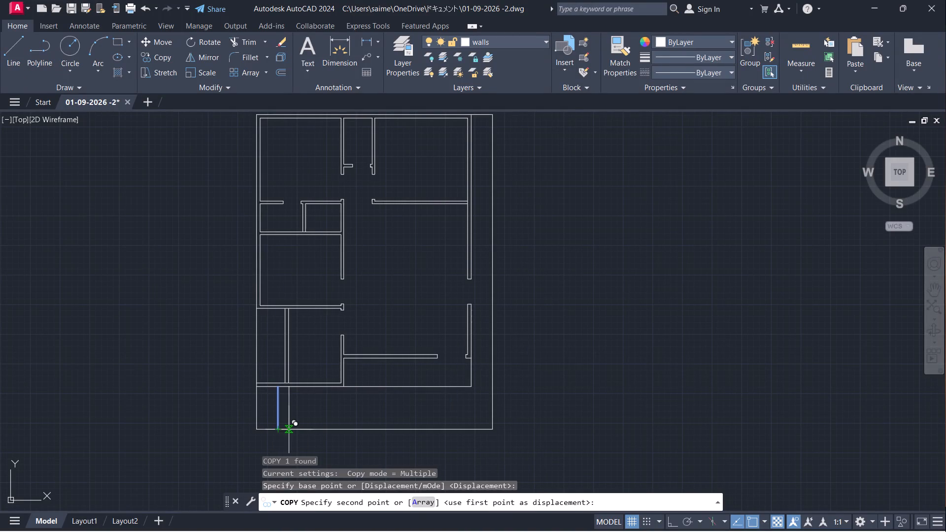
pyautogui.press('a')
pyautogui.press('Return')
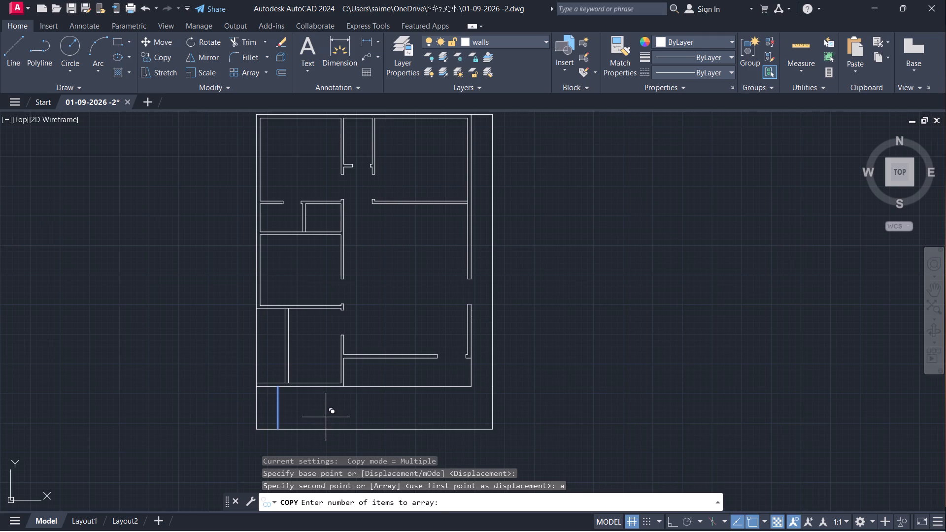
pyautogui.write('10')
pyautogui.press('Return')
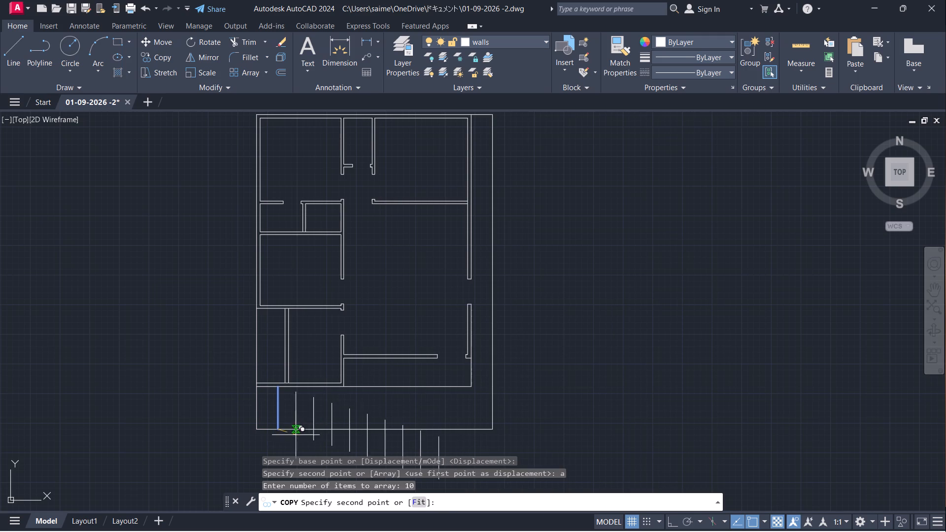
pyautogui.write("1'")
pyautogui.press('Return')
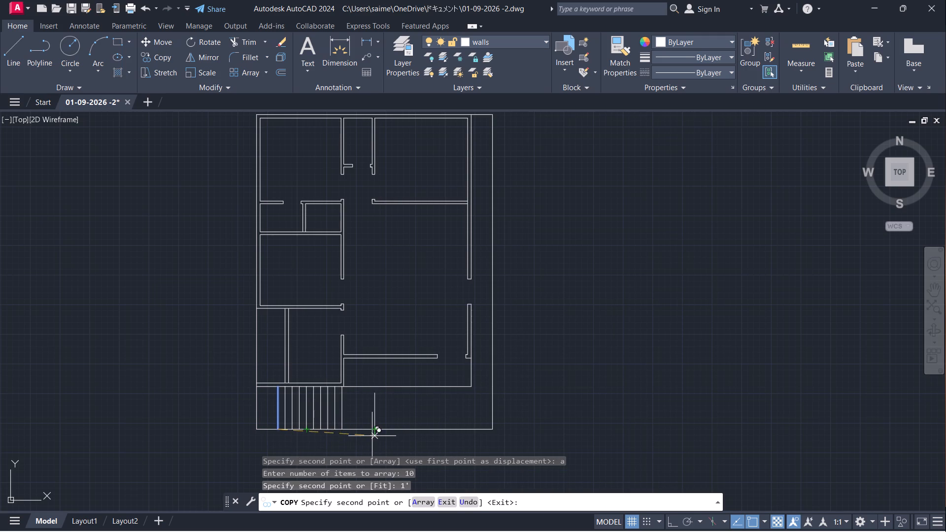
pyautogui.press('Escape')
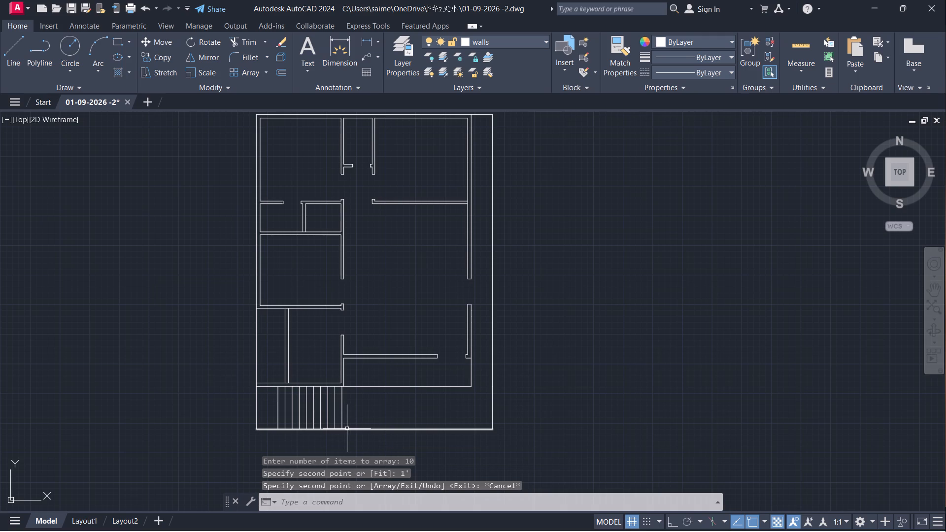
# Offset the south boundary line northward by half the tread length so it runs through the middle of the stair.
pyautogui.click(347, 429)
pyautogui.press('o')
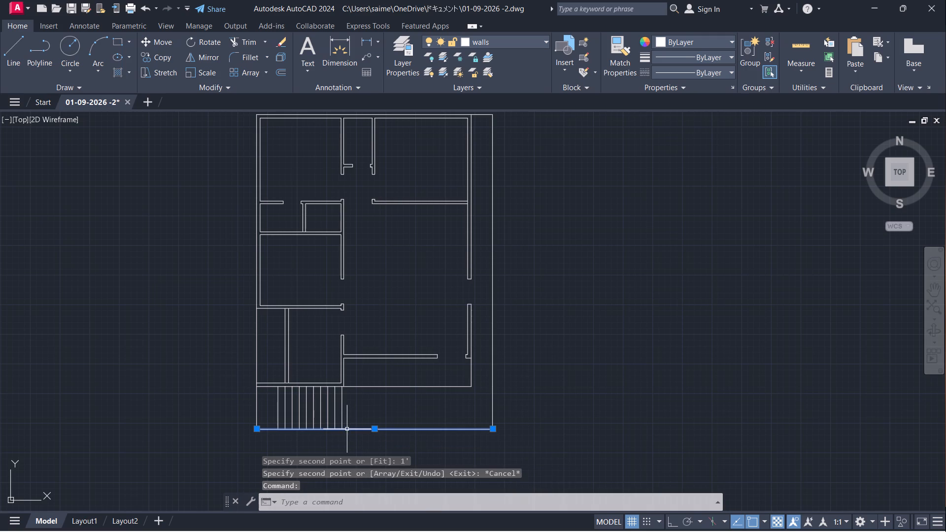
pyautogui.press('Return')
pyautogui.click(347, 429)
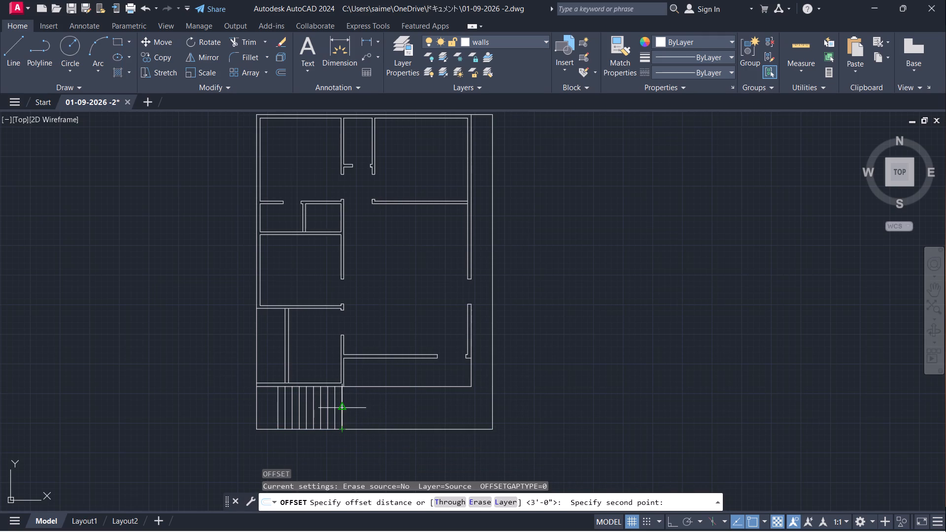
pyautogui.click(343, 408)
pyautogui.click(371, 403)
pyautogui.press('Escape')
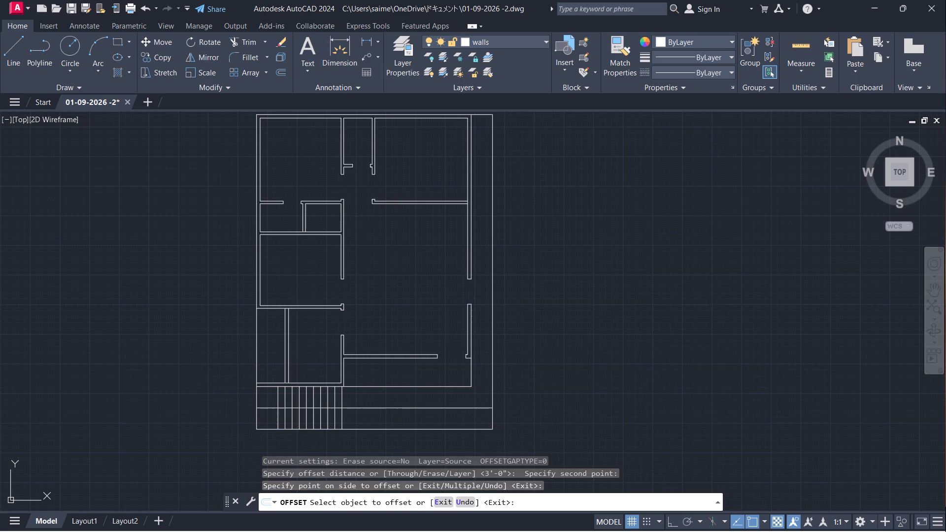
# Trim the stair's centre line east of the last tread and west of the first tread.
pyautogui.press('t')
pyautogui.press('r')
pyautogui.press('Return')
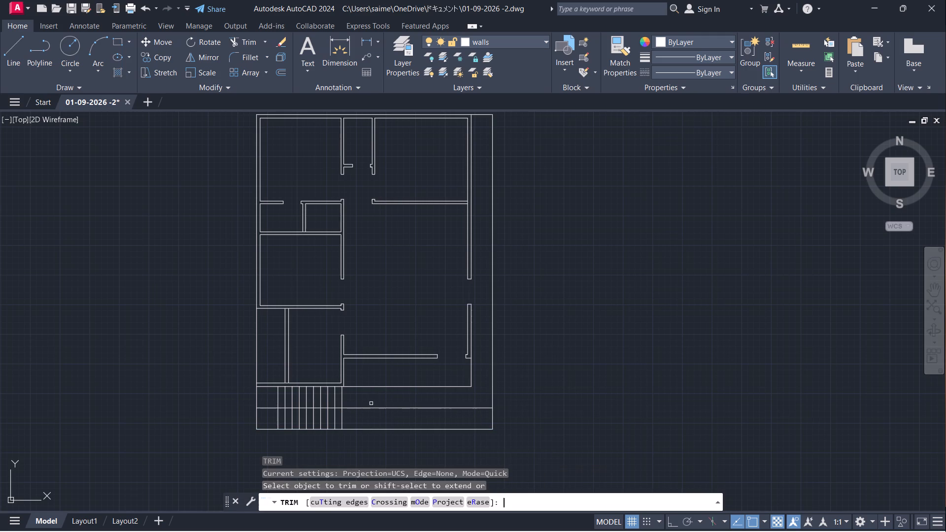
pyautogui.click(371, 403)
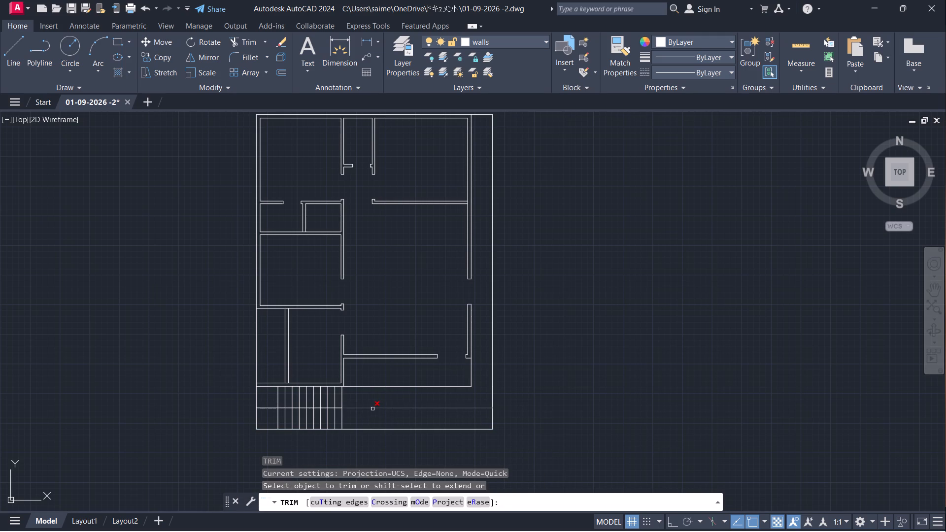
pyautogui.click(372, 409)
pyautogui.click(273, 408)
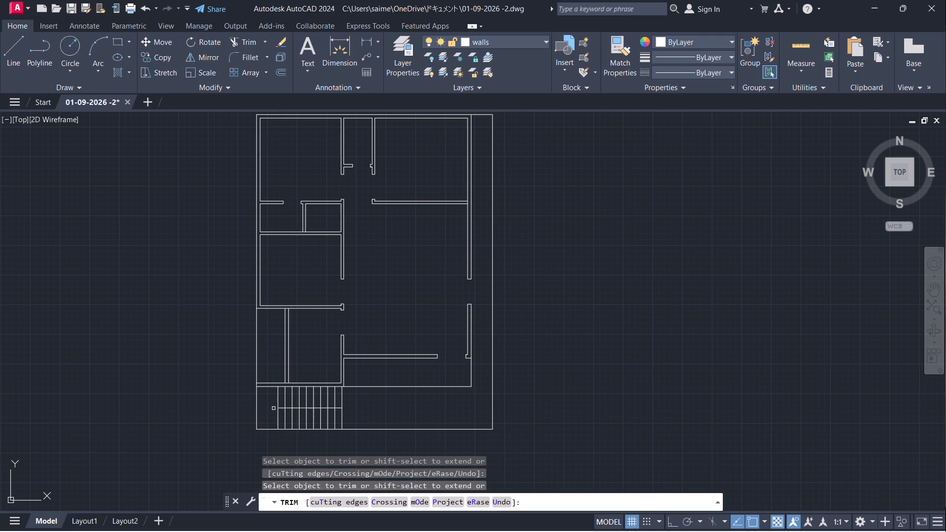
pyautogui.press('Escape')
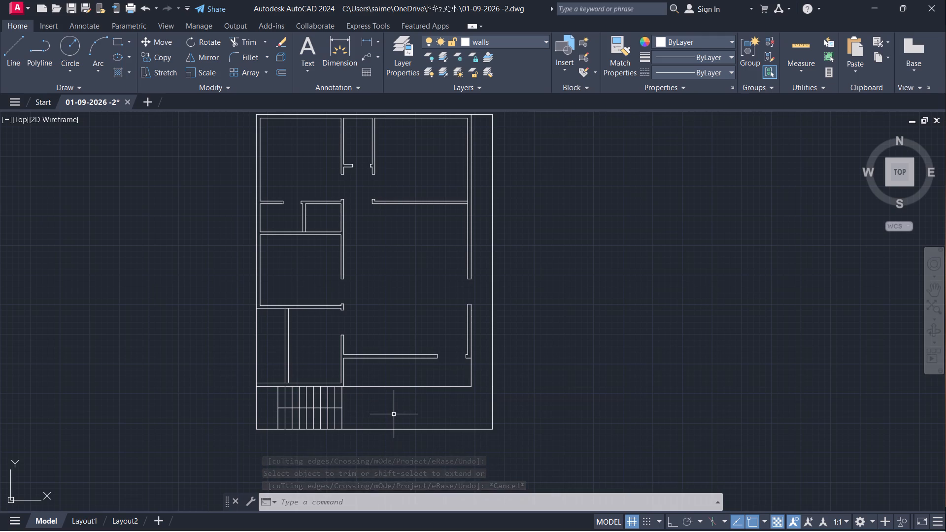
pyautogui.press('Escape')
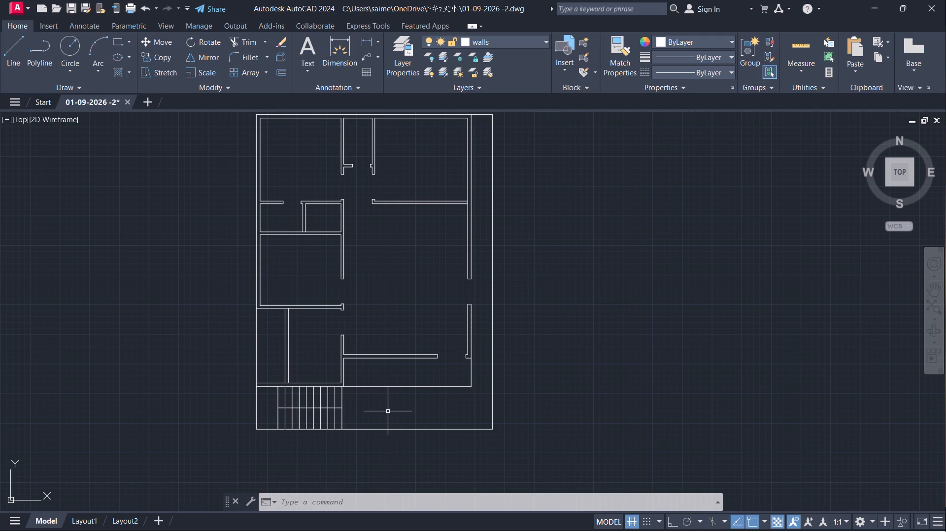
# Insert the recent Door block in the empty space east of the building.
pyautogui.moveTo(413, 266); pyautogui.dragTo(405, 316, button='middle')
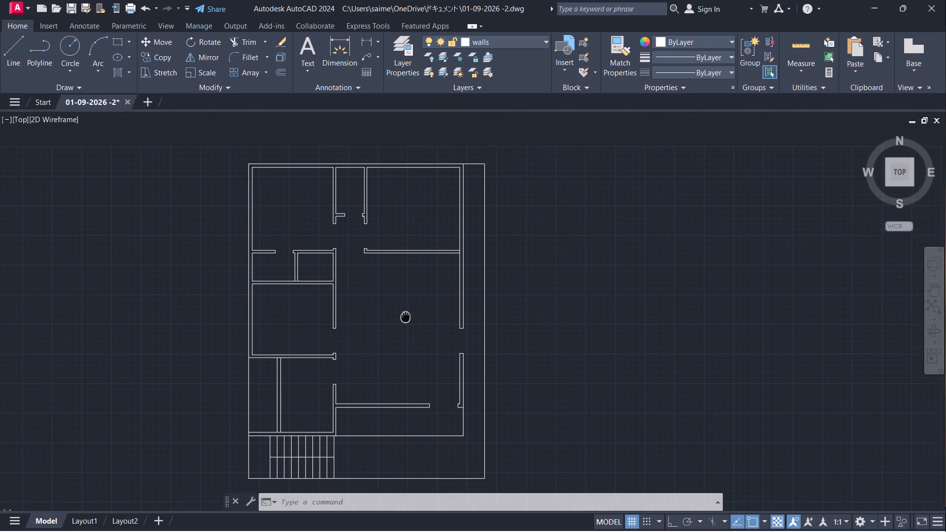
pyautogui.moveTo(405, 316); pyautogui.dragTo(405, 324, button='middle')
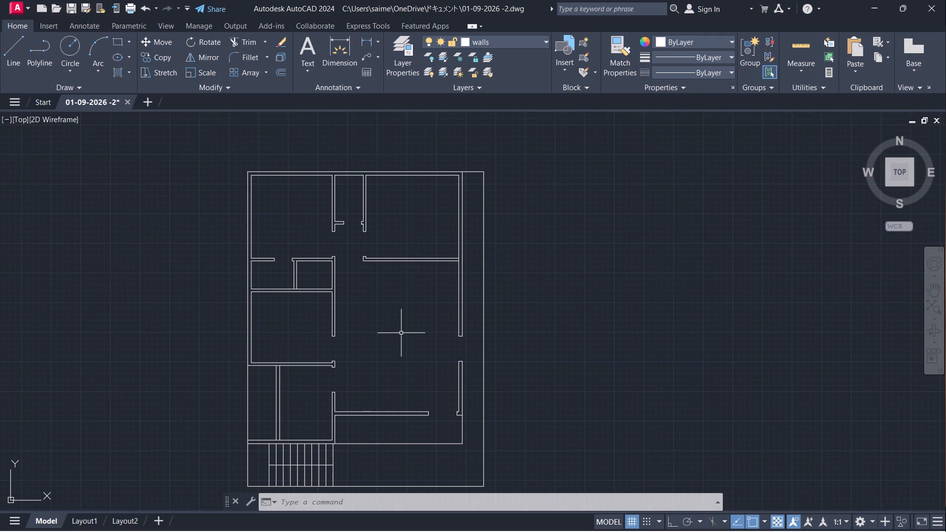
pyautogui.moveTo(401, 333); pyautogui.dragTo(429, 327, button='middle')
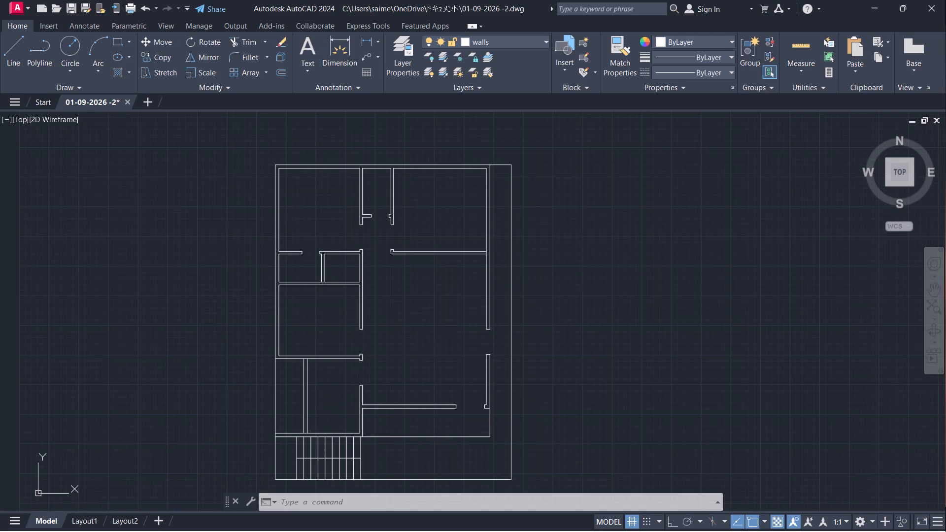
pyautogui.press('i')
pyautogui.press('Return')
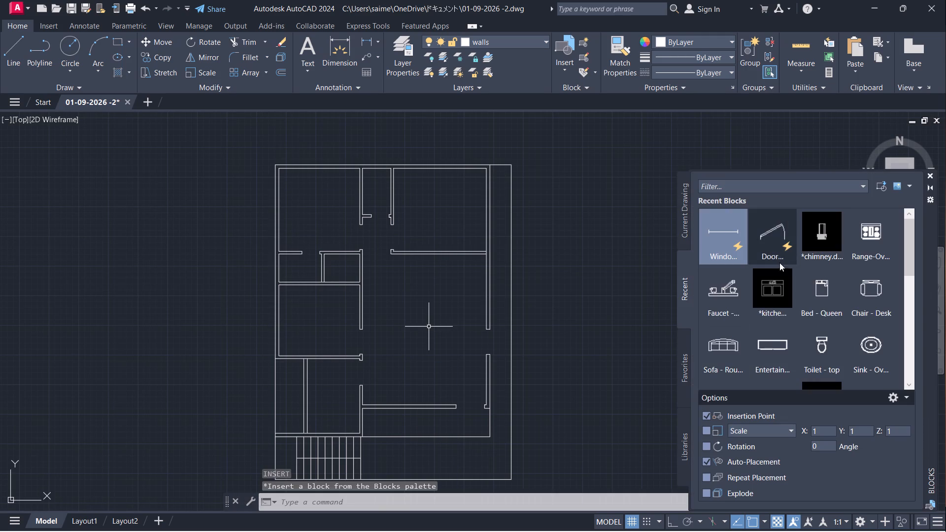
pyautogui.click(777, 247)
pyautogui.click(535, 274)
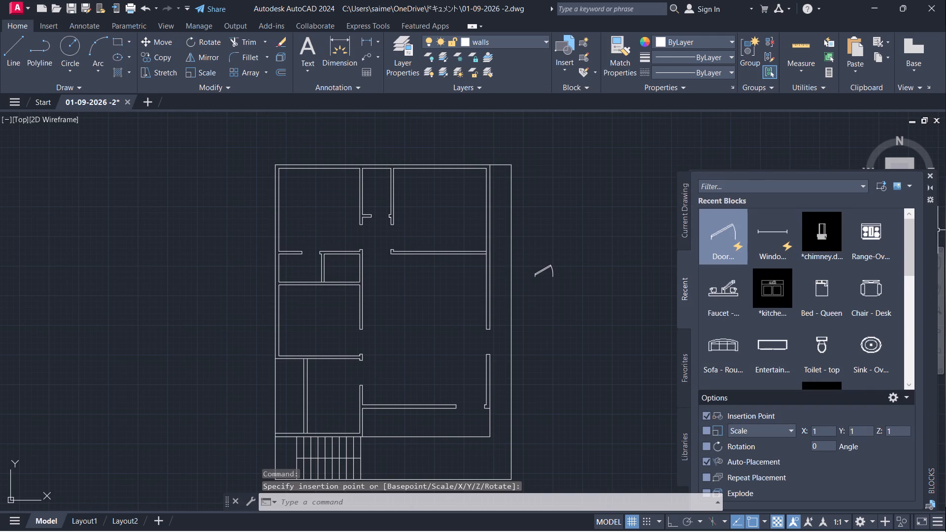
pyautogui.click(930, 174)
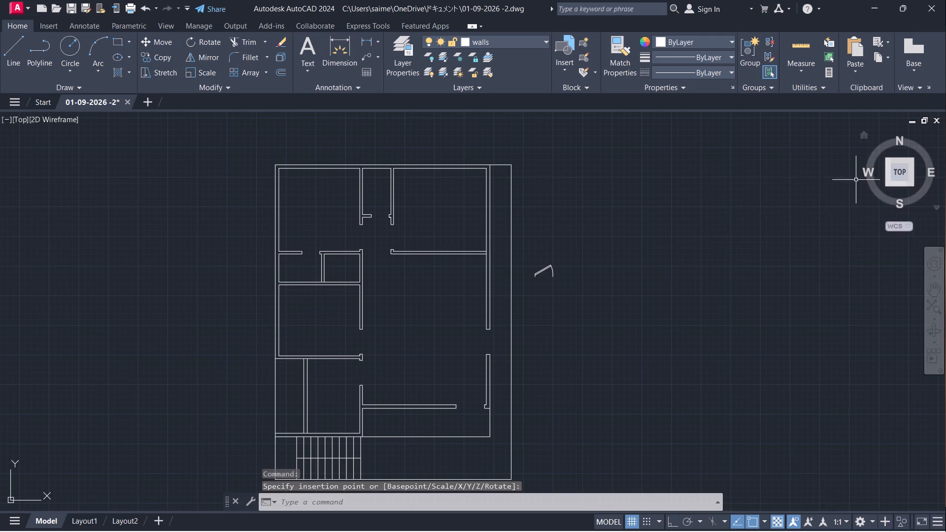
# Change the inserted door's opening angle so its leaf stands fully open, perpendicular to the opening.
pyautogui.scroll(1, 554, 263)
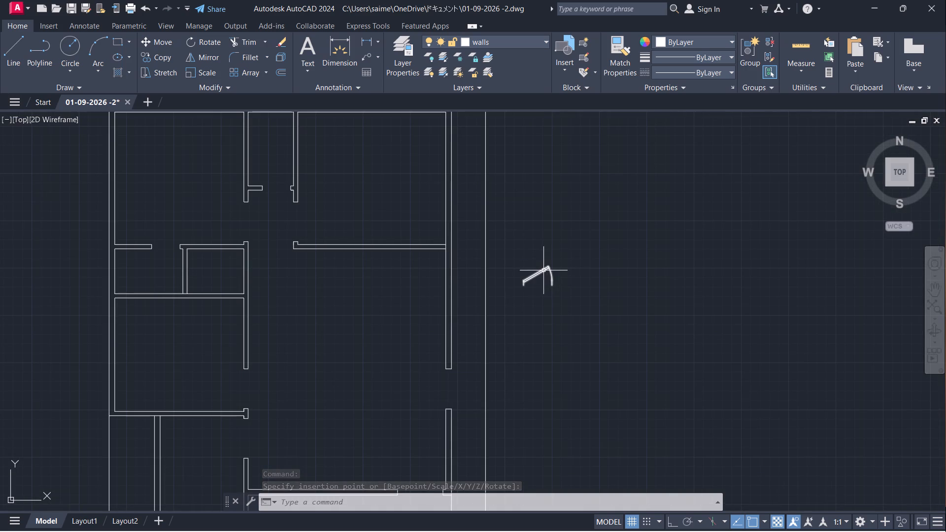
pyautogui.click(543, 270)
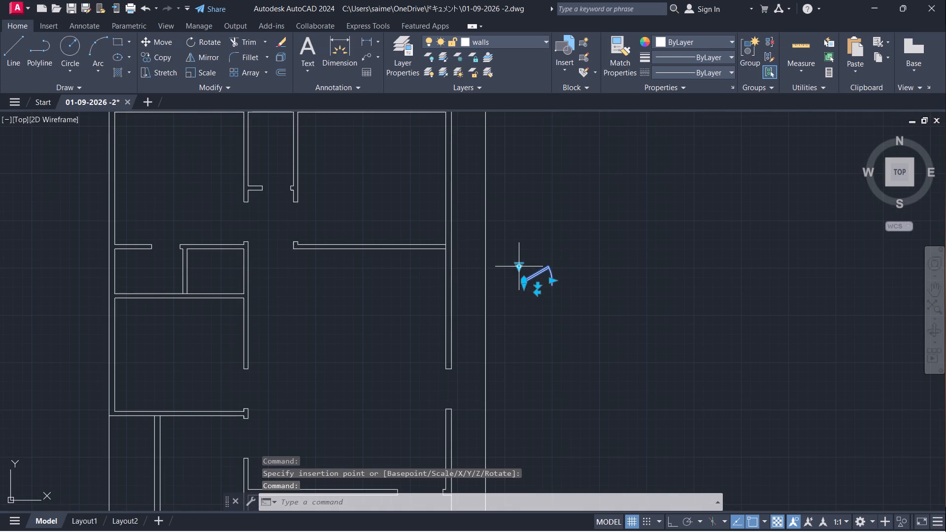
pyautogui.click(521, 268)
pyautogui.click(549, 313)
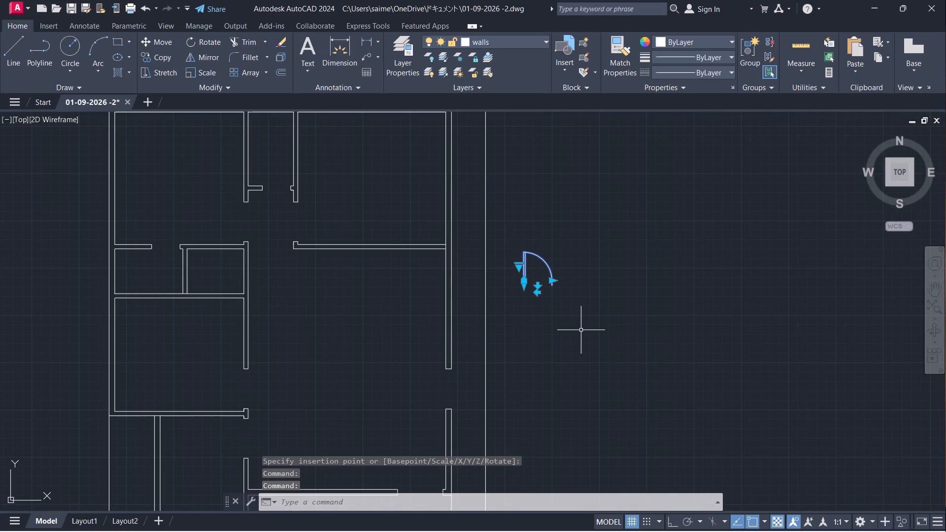
pyautogui.click(583, 330)
pyautogui.click(583, 316)
# Copy the door twice in a row to the east, placing the first copy about 7'-4" away.
pyautogui.write('co')
pyautogui.press('Return')
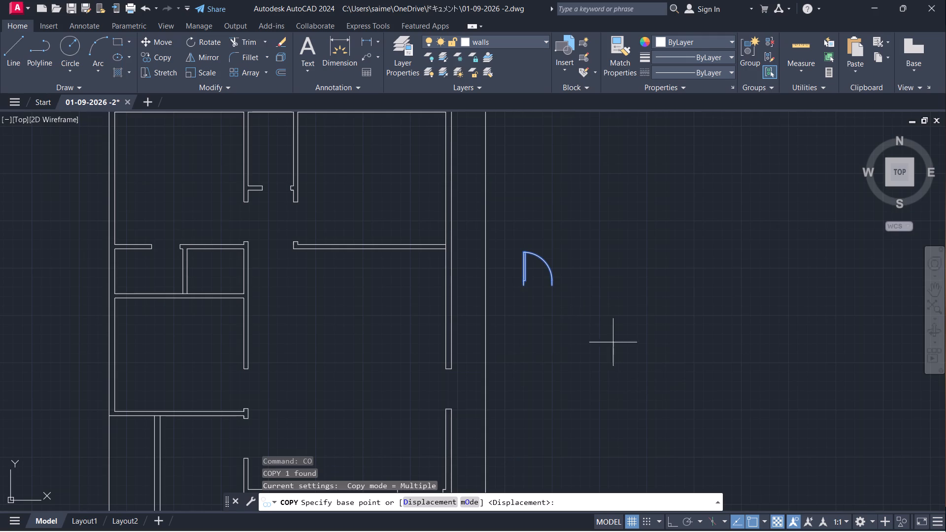
pyautogui.click(528, 287)
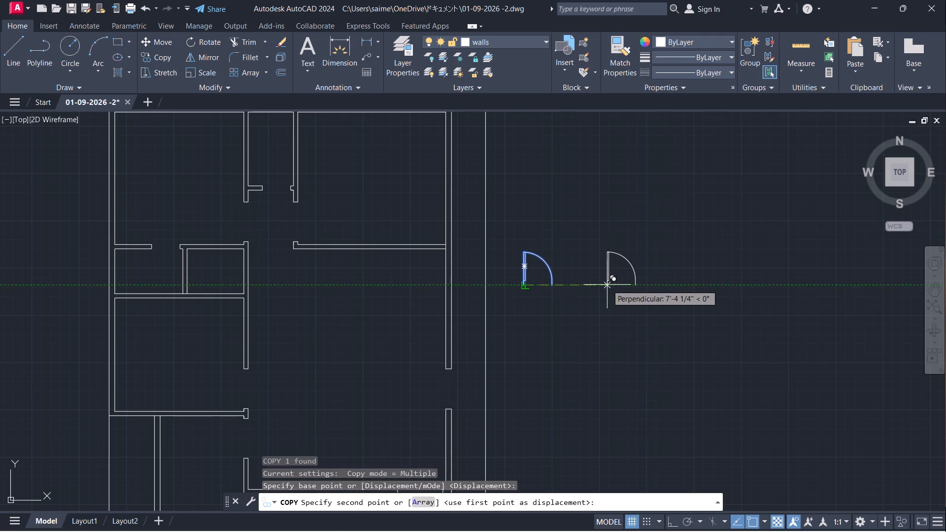
pyautogui.click(607, 285)
pyautogui.click(700, 290)
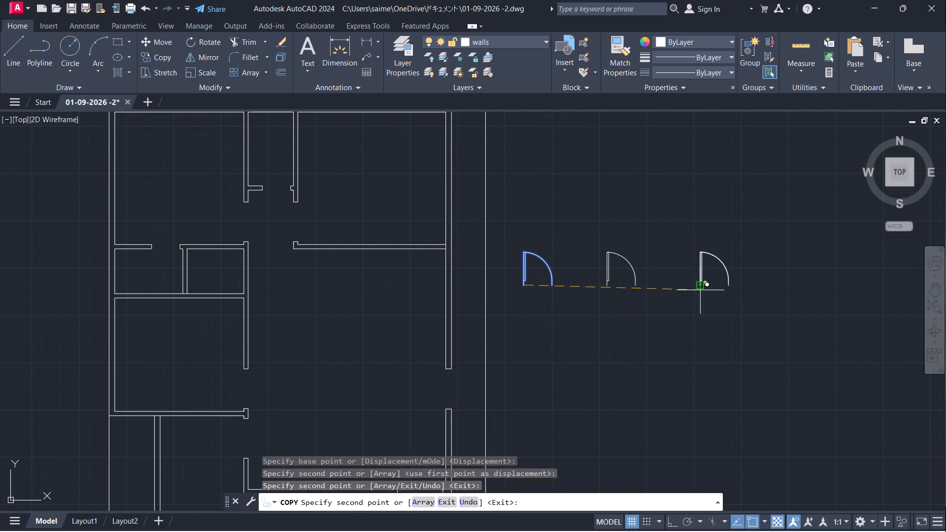
pyautogui.press('Escape')
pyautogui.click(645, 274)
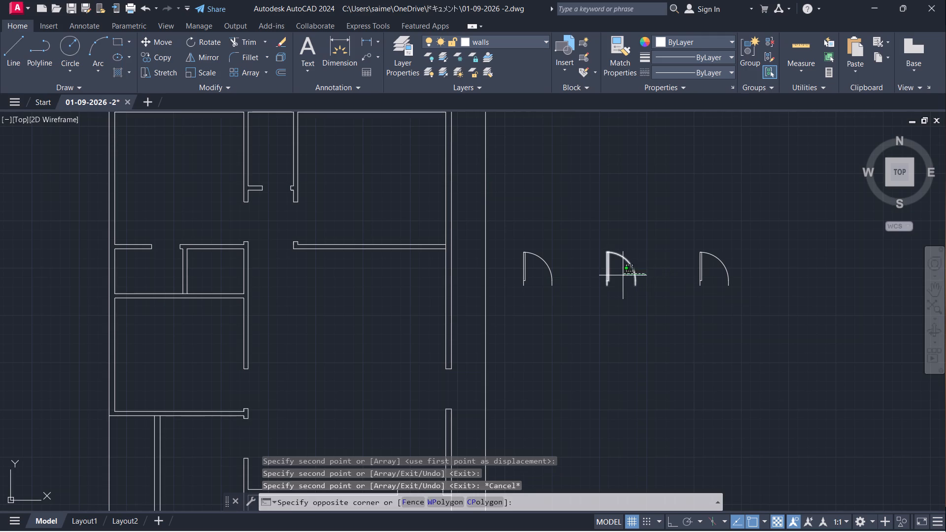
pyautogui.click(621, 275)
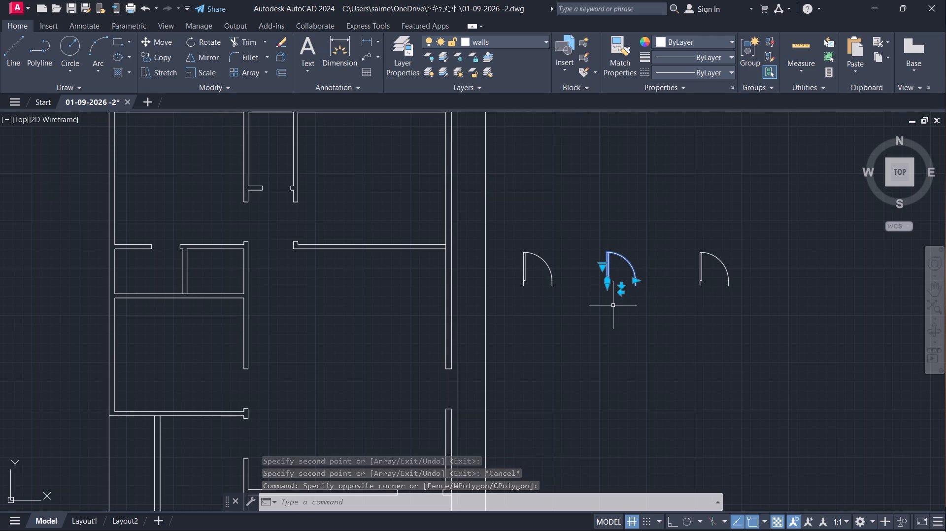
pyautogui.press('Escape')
# Mirror the easternmost door about a vertical line through its swing arc's end, keeping the original, to form a double door.
pyautogui.click(740, 264)
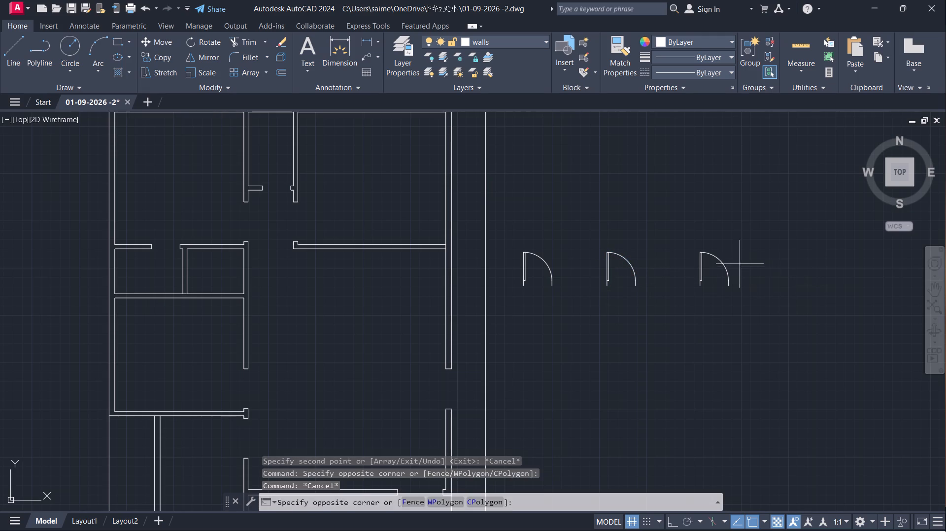
pyautogui.click(706, 281)
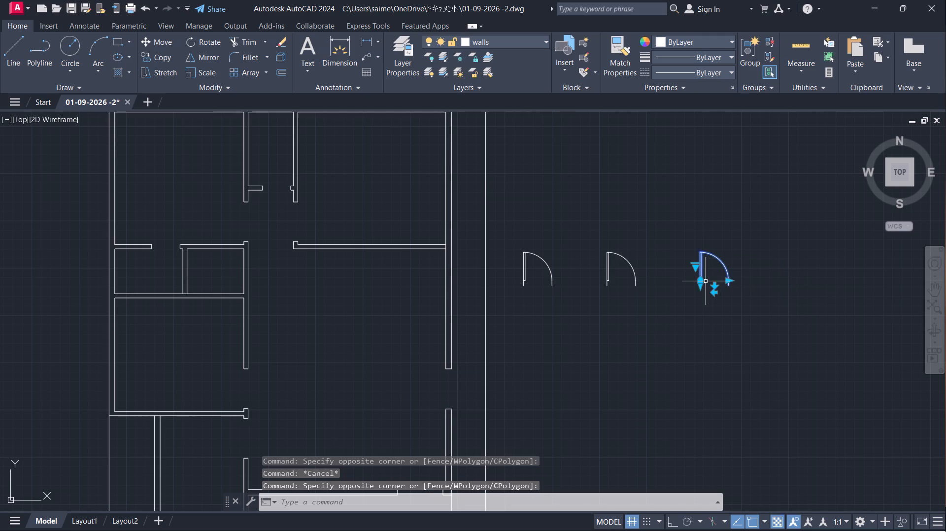
pyautogui.write('mi')
pyautogui.press('Return')
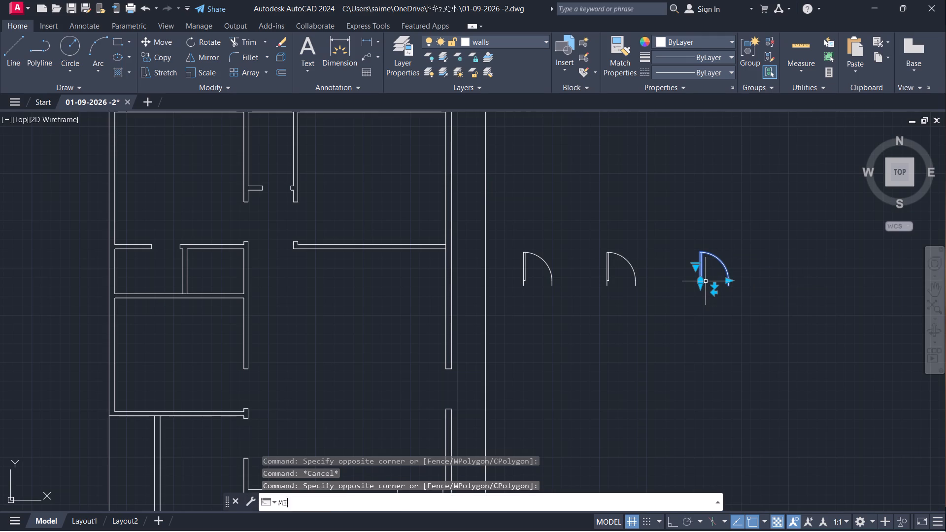
pyautogui.click(734, 288)
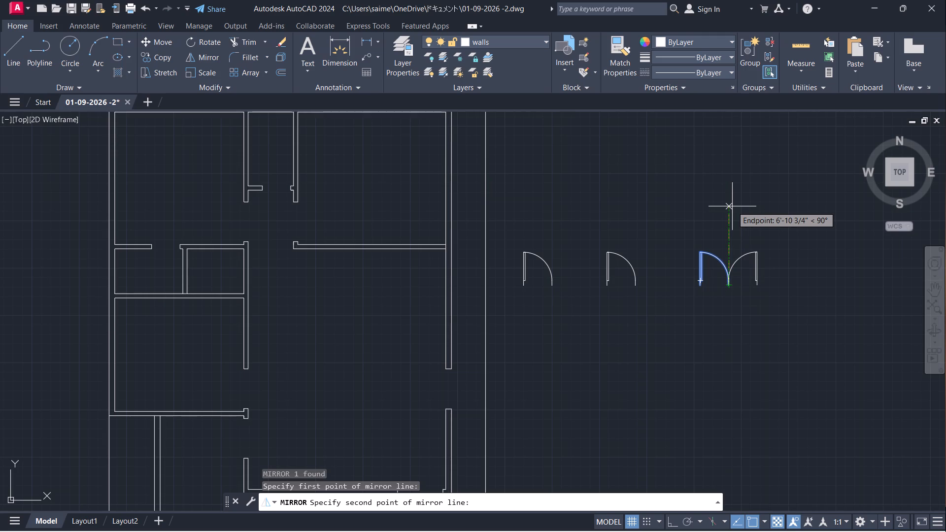
pyautogui.click(732, 206)
pyautogui.press('Return')
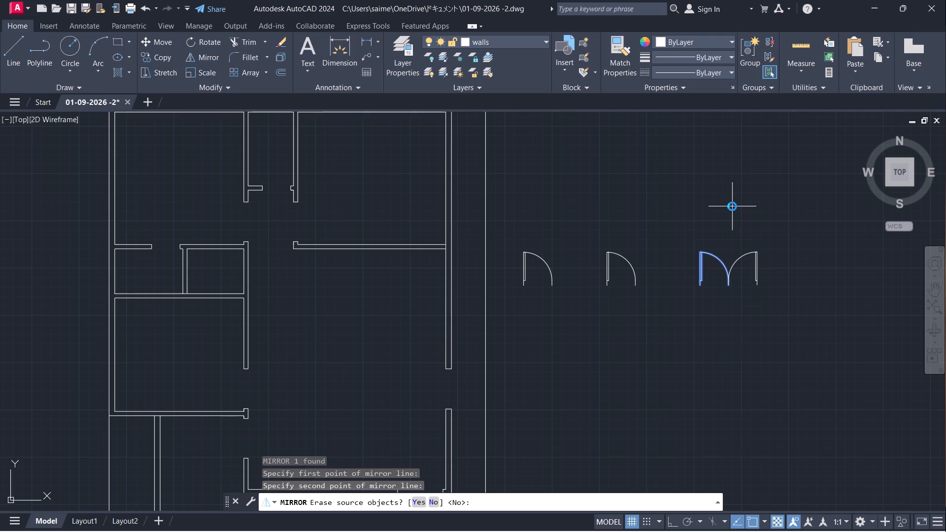
# Group the two mirrored leaves of the easternmost double door.
pyautogui.click(681, 229)
pyautogui.click(800, 330)
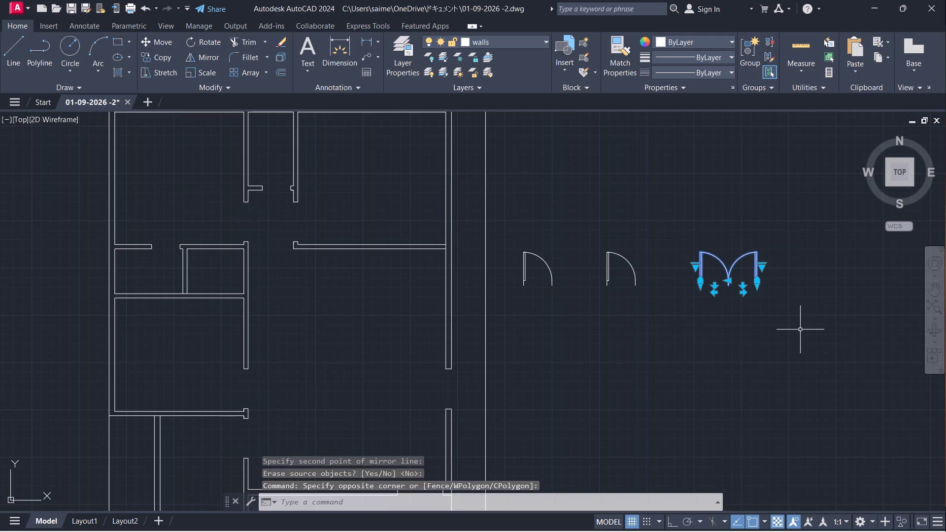
pyautogui.press('g')
pyautogui.press('Return')
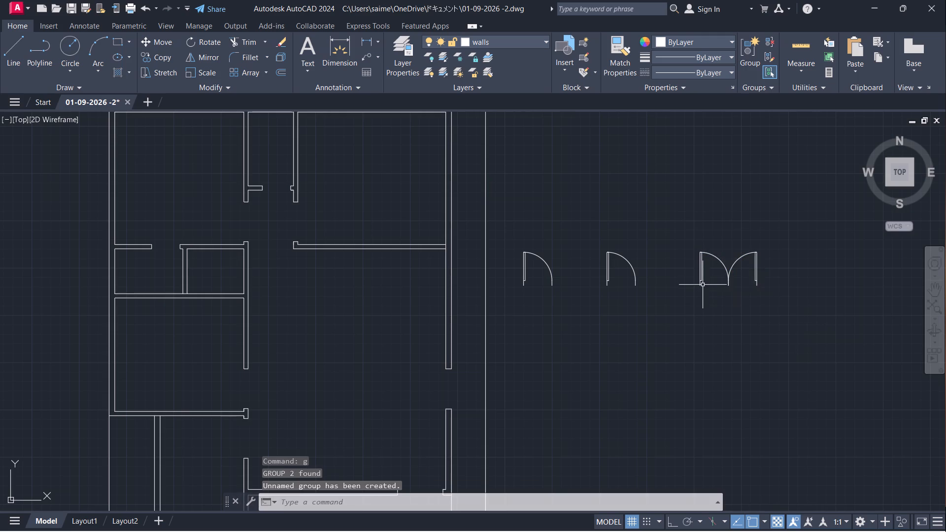
# Scale the double-door group by reference from its west jamb end, setting its overall width to 4'.
pyautogui.click(700, 283)
pyautogui.scroll(2, 704, 290)
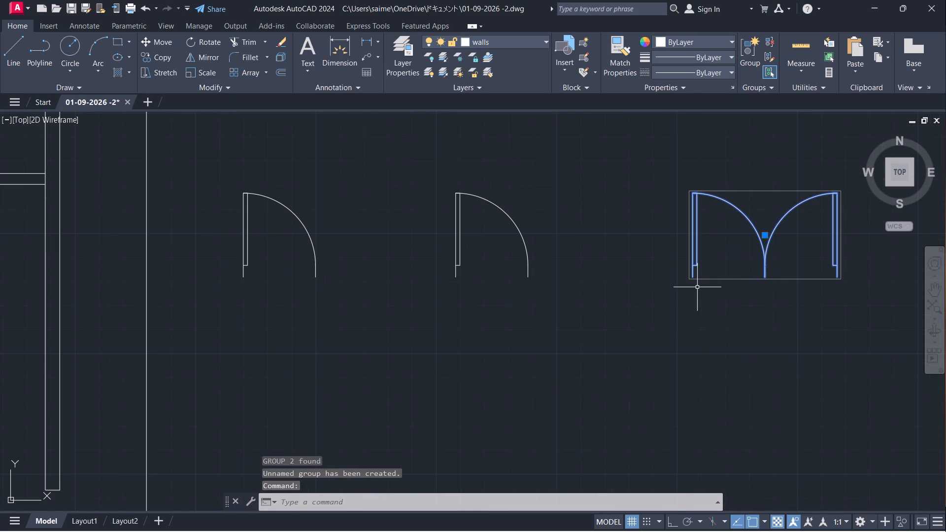
pyautogui.scroll(-2, 697, 287)
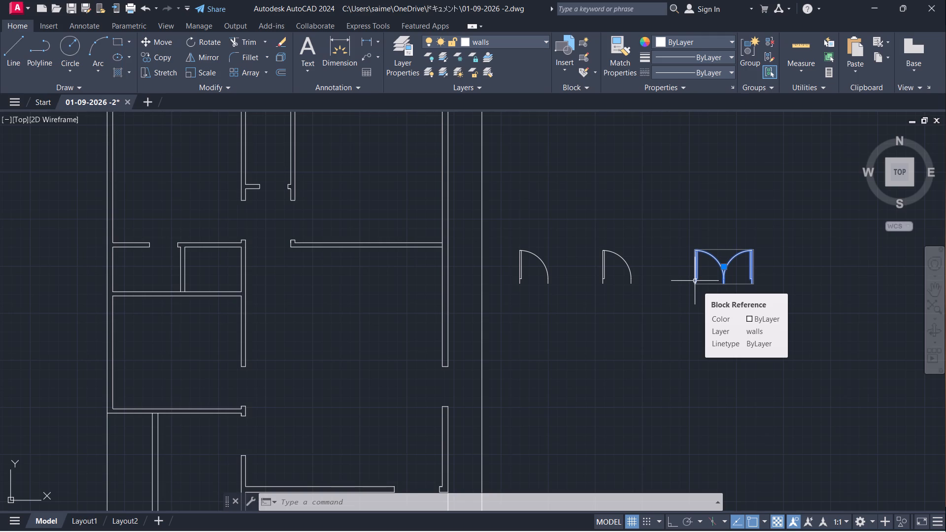
pyautogui.write('sc')
pyautogui.press('Return')
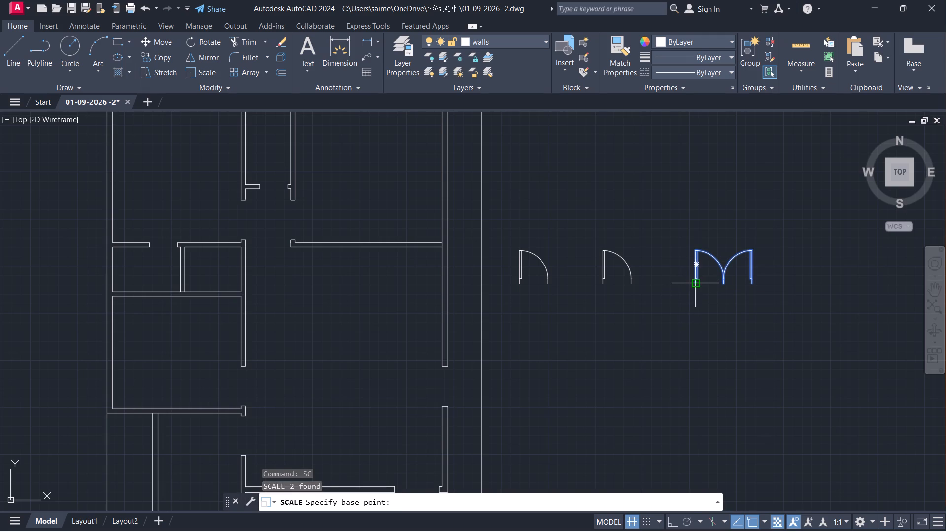
pyautogui.click(694, 285)
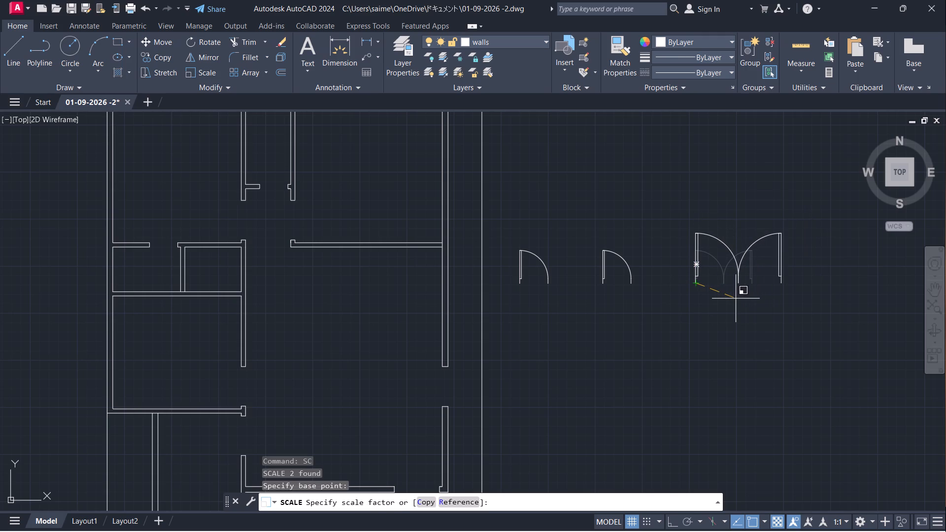
pyautogui.press('r')
pyautogui.press('Return')
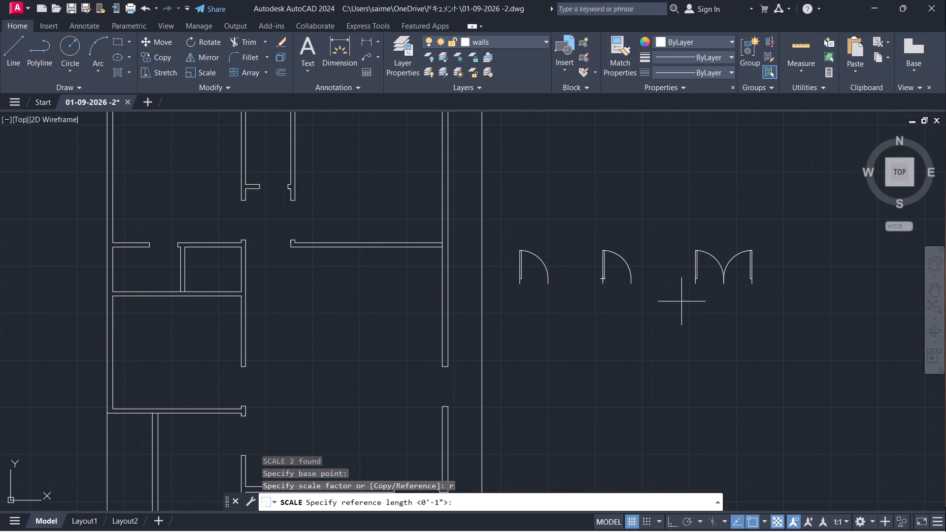
pyautogui.click(699, 287)
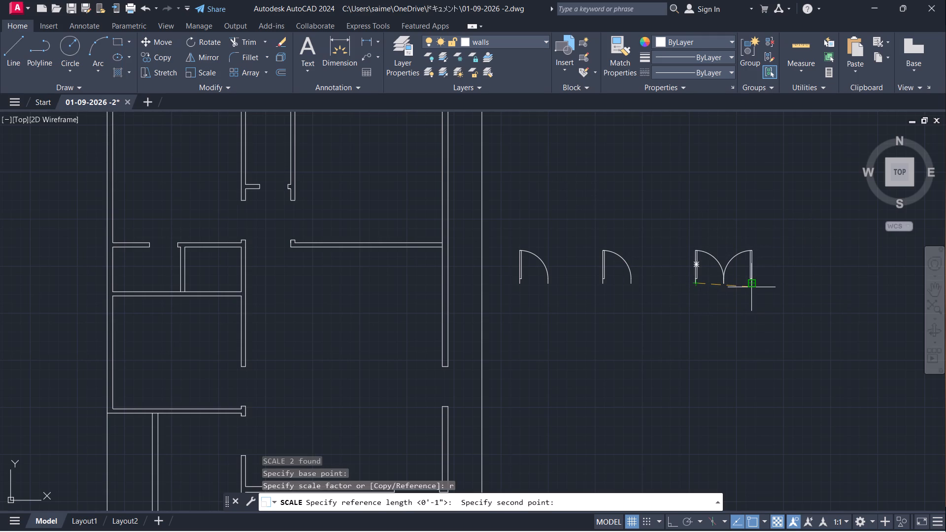
pyautogui.click(753, 285)
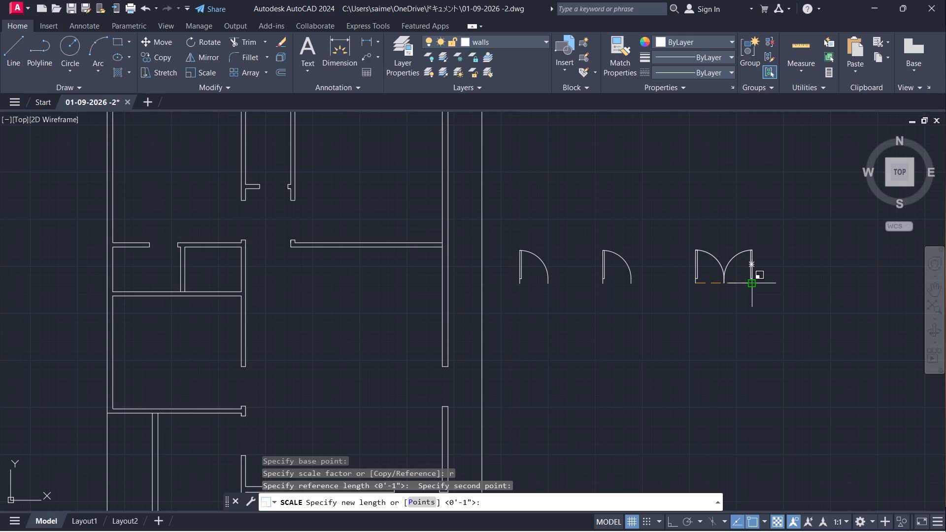
pyautogui.write("4'")
pyautogui.press('Return')
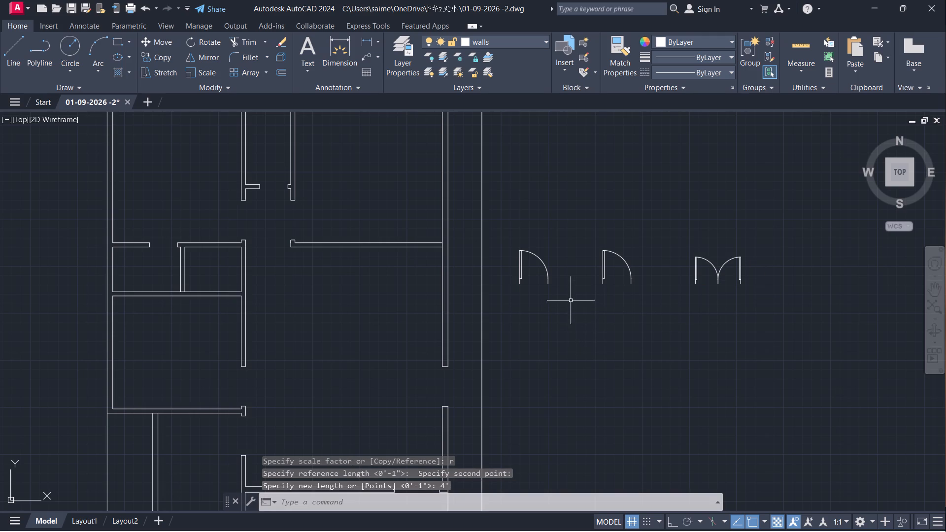
# Scale the middle single door by reference from its hinge-side jamb end, setting its opening width to 3'6".
pyautogui.click(603, 272)
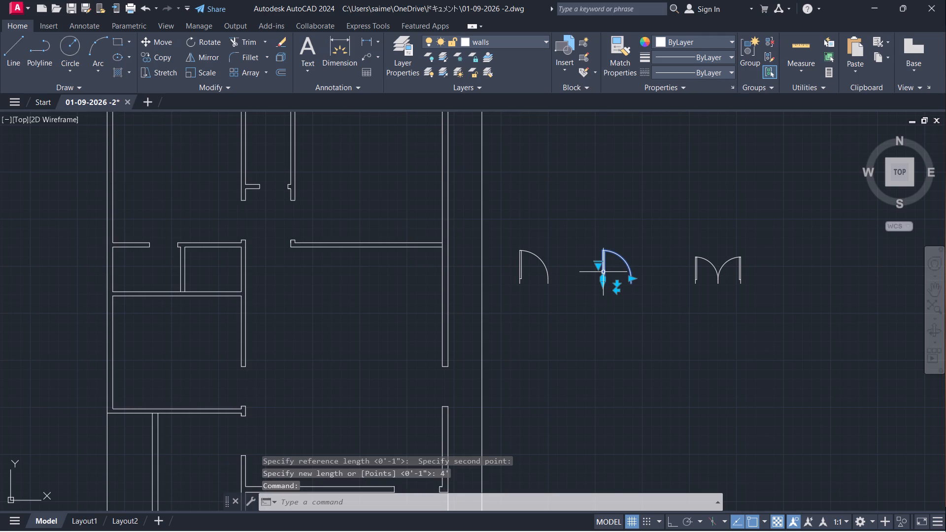
pyautogui.write('sc')
pyautogui.press('Return')
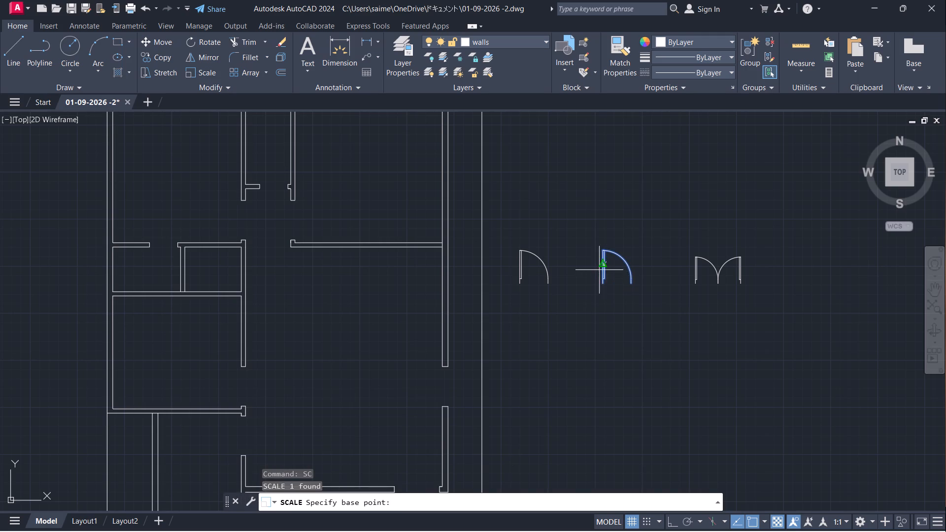
pyautogui.click(603, 287)
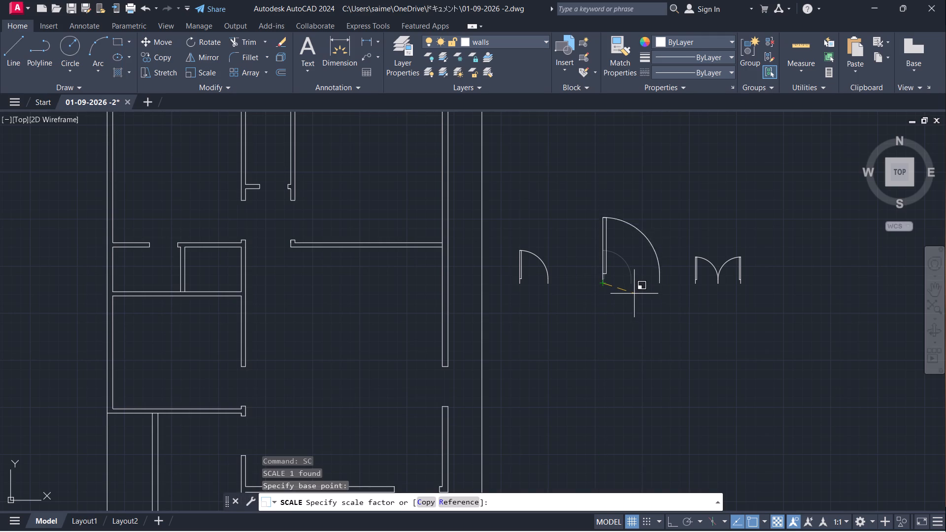
pyautogui.press('r')
pyautogui.press('Return')
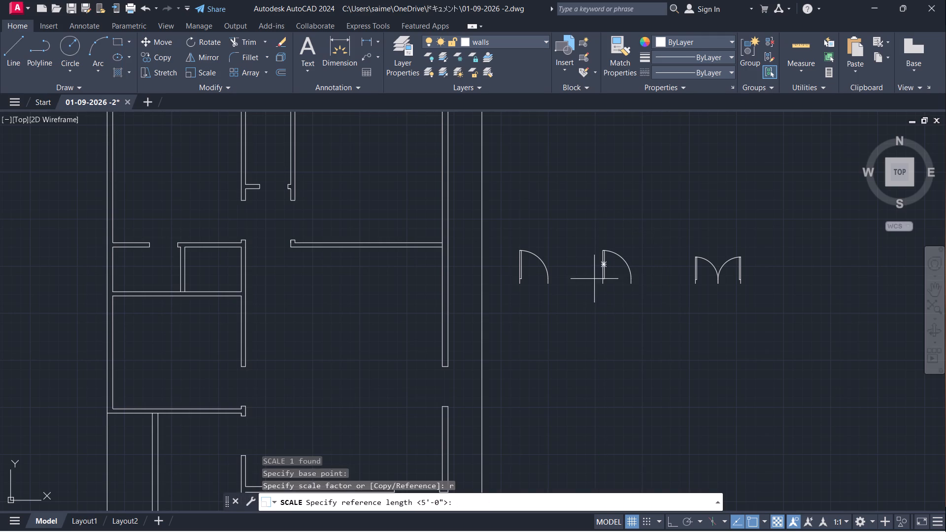
pyautogui.click(604, 285)
pyautogui.click(633, 285)
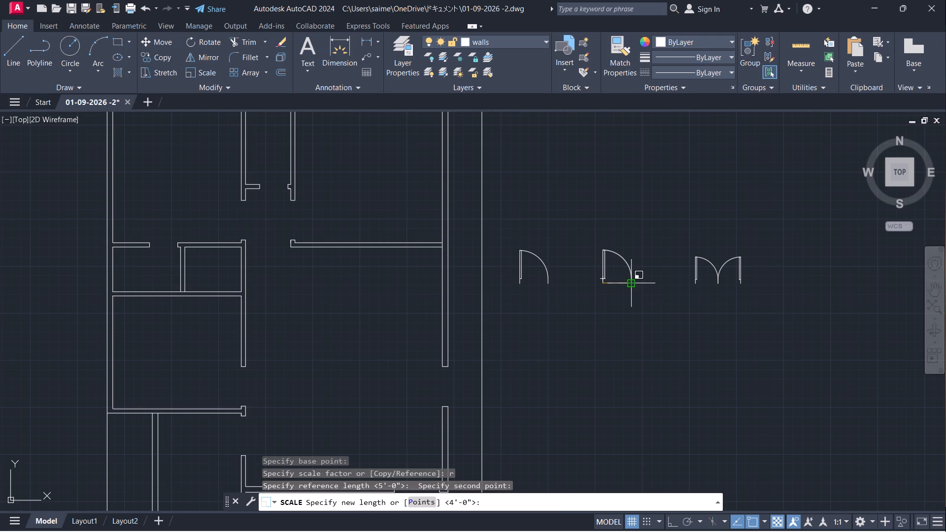
pyautogui.write('3\'6"')
pyautogui.press('Return')
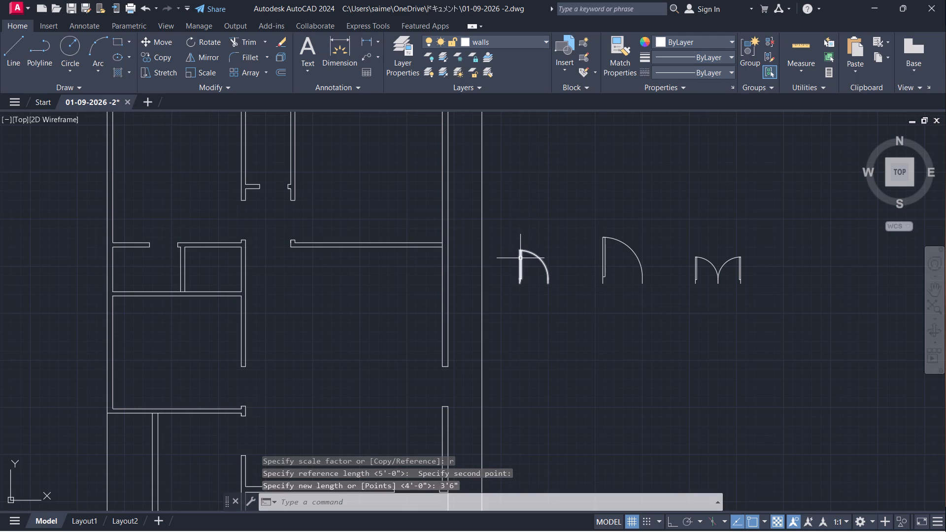
# Scale the westernmost single door by reference from its hinge-side jamb end, setting its opening width to 2'6".
pyautogui.click(521, 258)
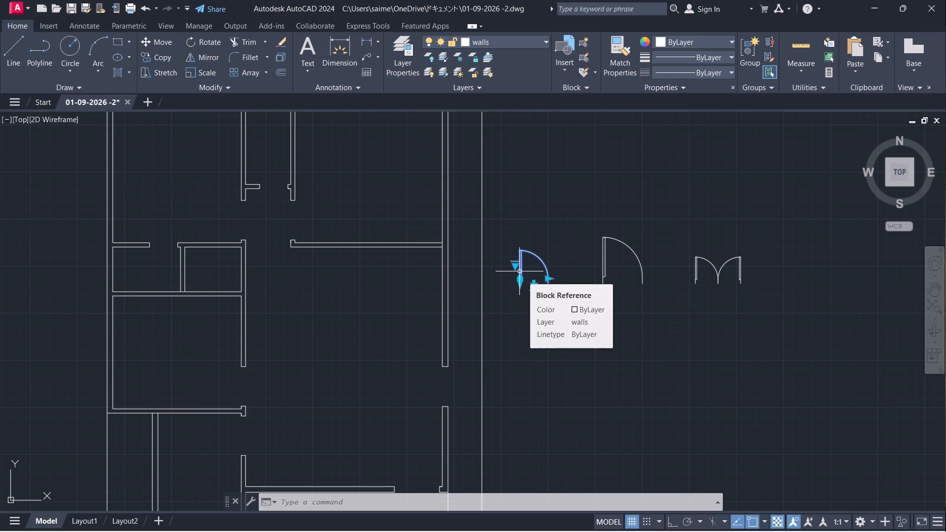
pyautogui.write('sc')
pyautogui.press('Return')
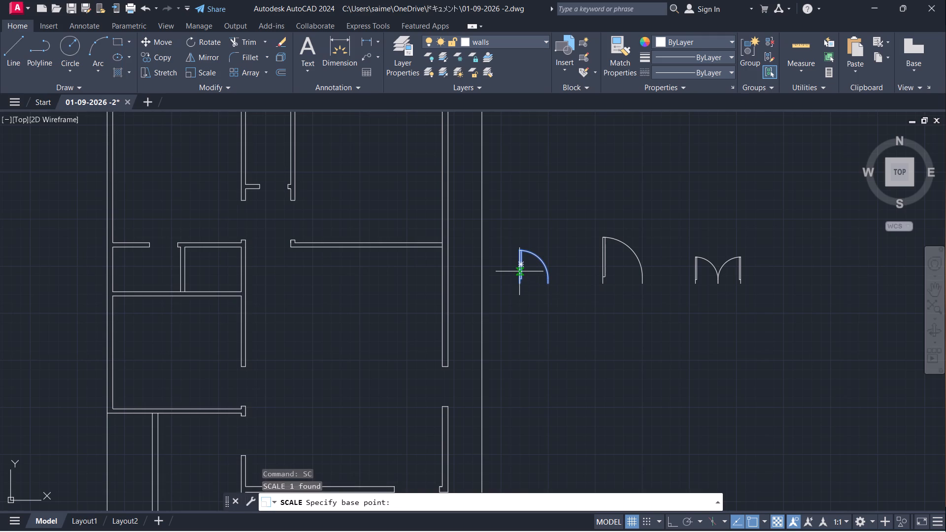
pyautogui.scroll(2, 521, 278)
pyautogui.click(518, 294)
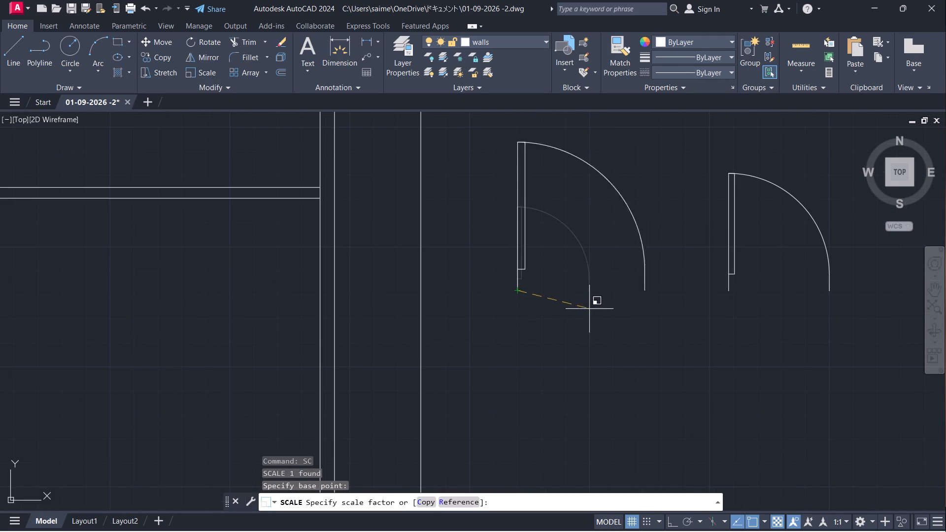
pyautogui.press('r')
pyautogui.press('Return')
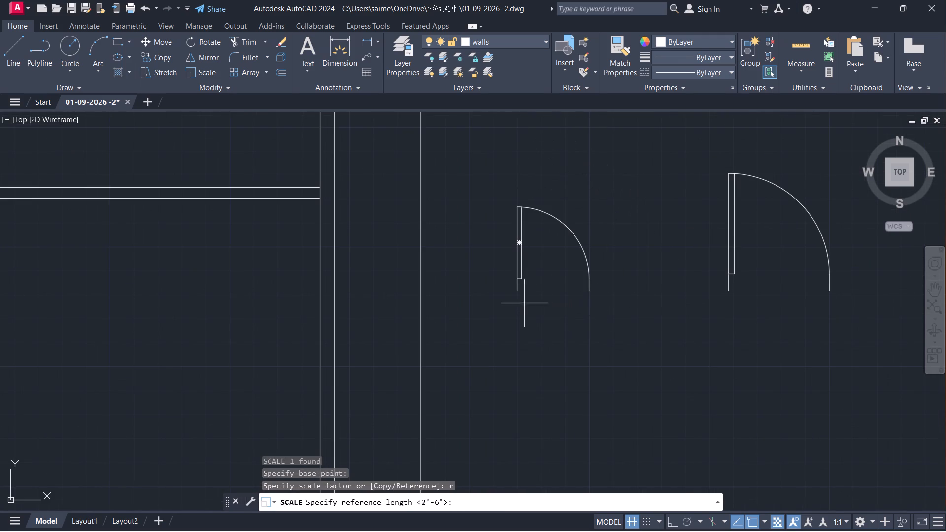
pyautogui.click(518, 294)
pyautogui.click(592, 295)
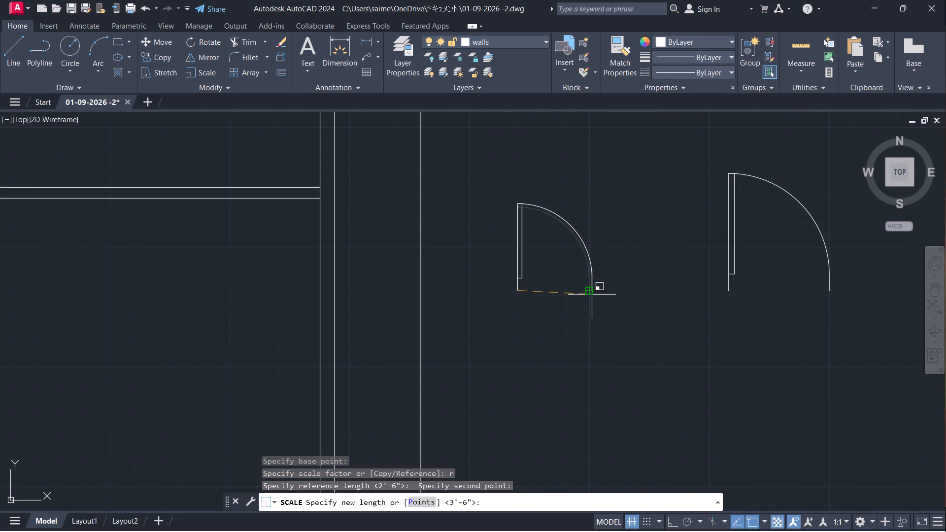
pyautogui.write("2'6")
pyautogui.hotkey('shift', '"')
pyautogui.press('Return')
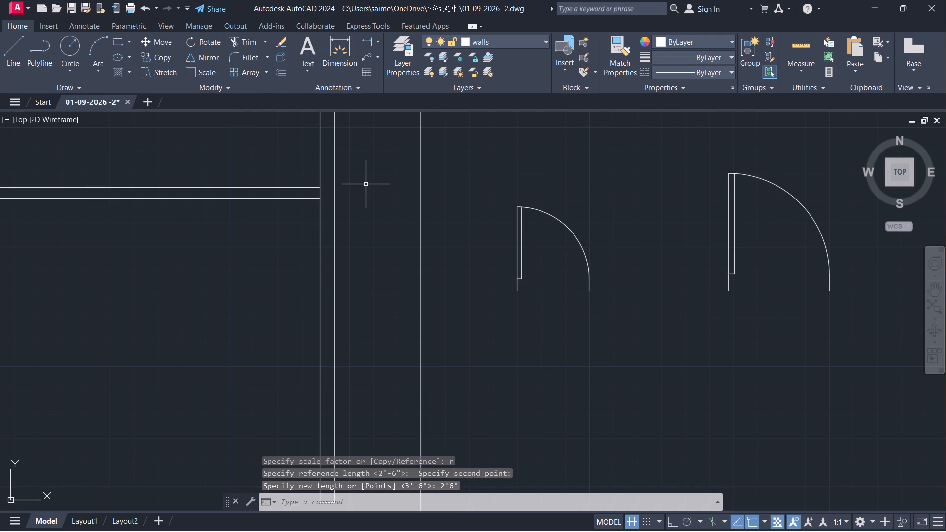
pyautogui.press('Escape')
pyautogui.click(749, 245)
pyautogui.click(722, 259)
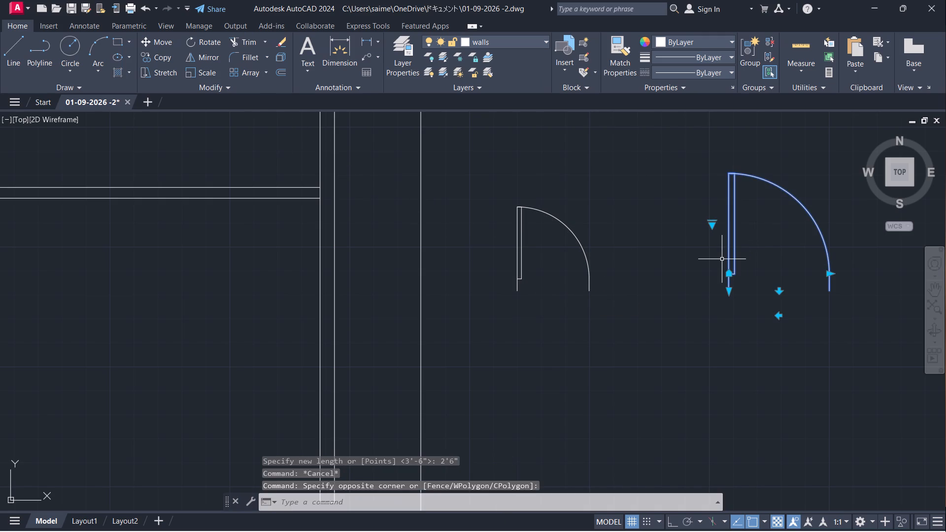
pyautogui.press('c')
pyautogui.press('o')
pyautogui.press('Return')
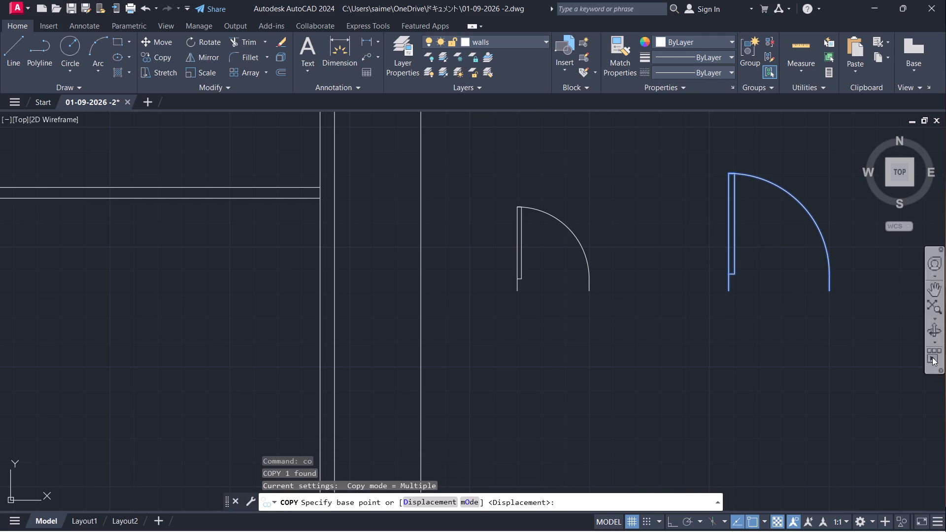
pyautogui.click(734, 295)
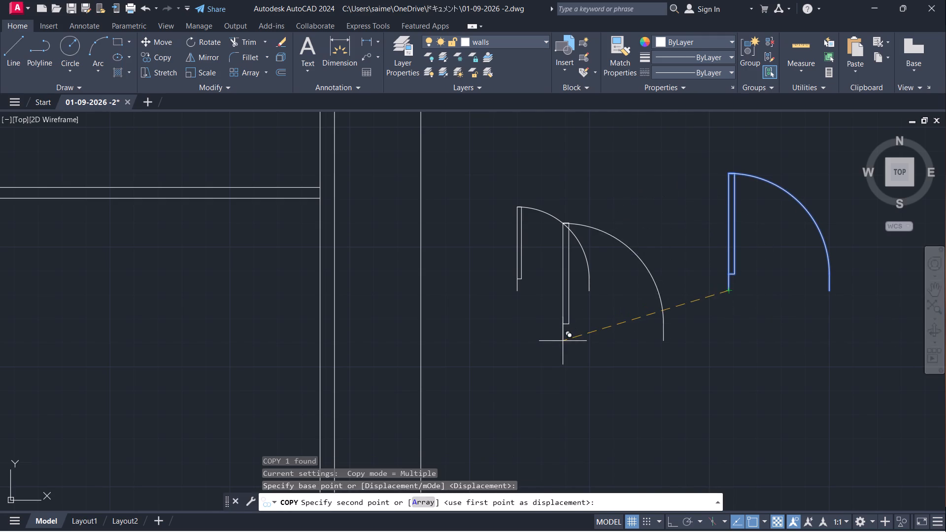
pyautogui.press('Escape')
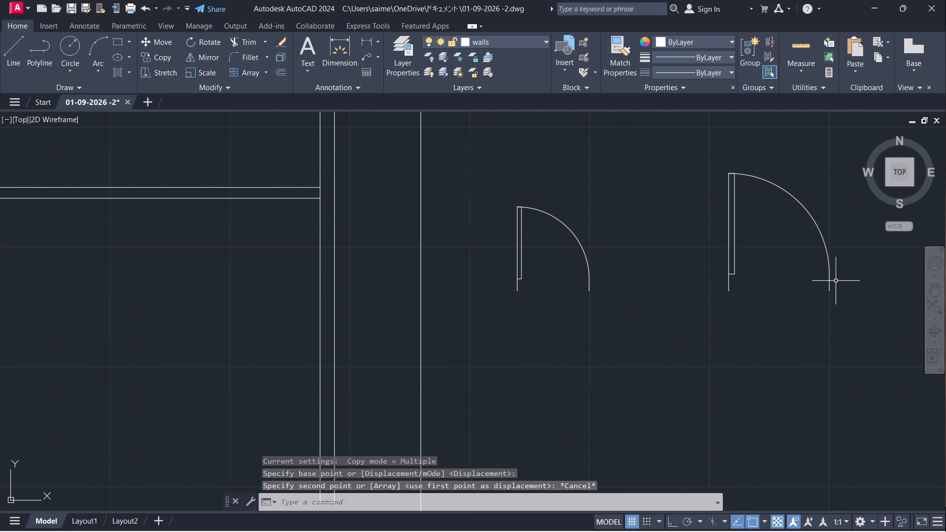
# Mirror the 3'-6" door about a vertical line east of the double door with Ortho on, keeping the original.
pyautogui.scroll(-1, 723, 328)
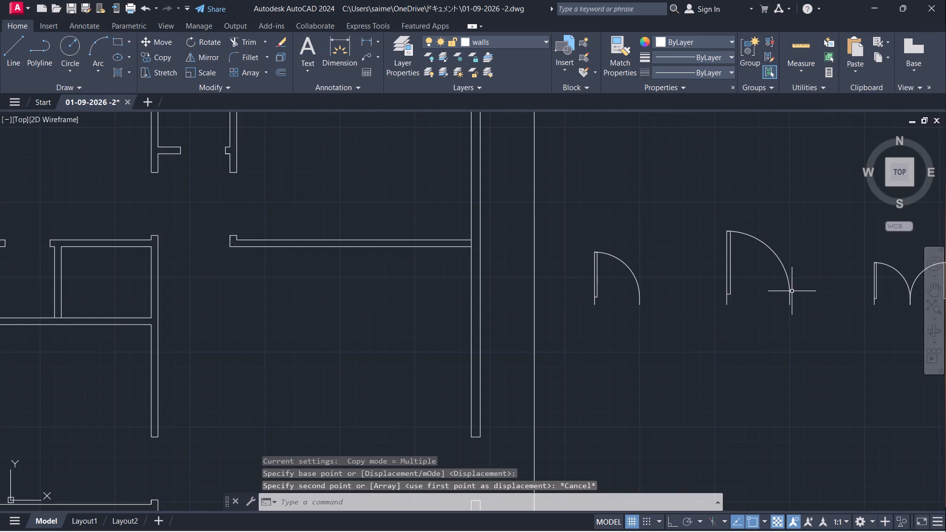
pyautogui.click(793, 298)
pyautogui.click(737, 299)
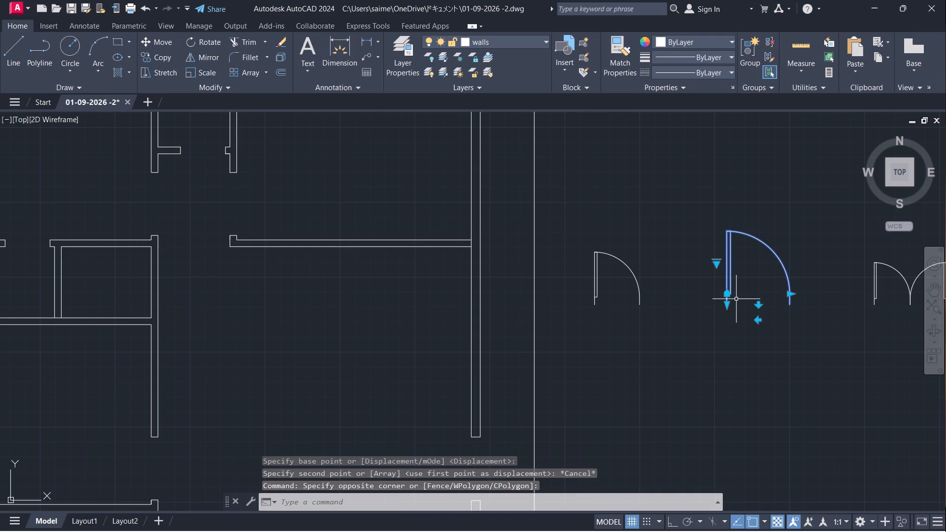
pyautogui.write('mi')
pyautogui.press('Return')
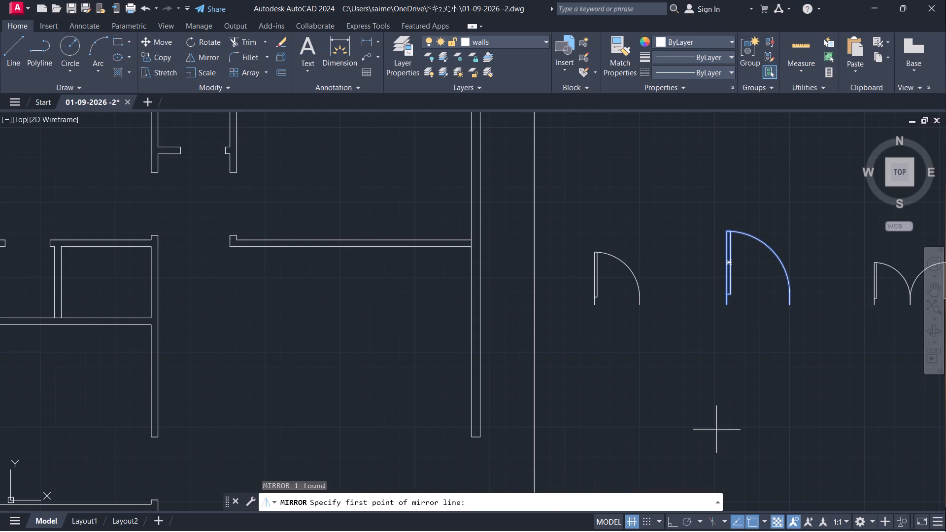
pyautogui.scroll(-3, 701, 416)
pyautogui.click(811, 419)
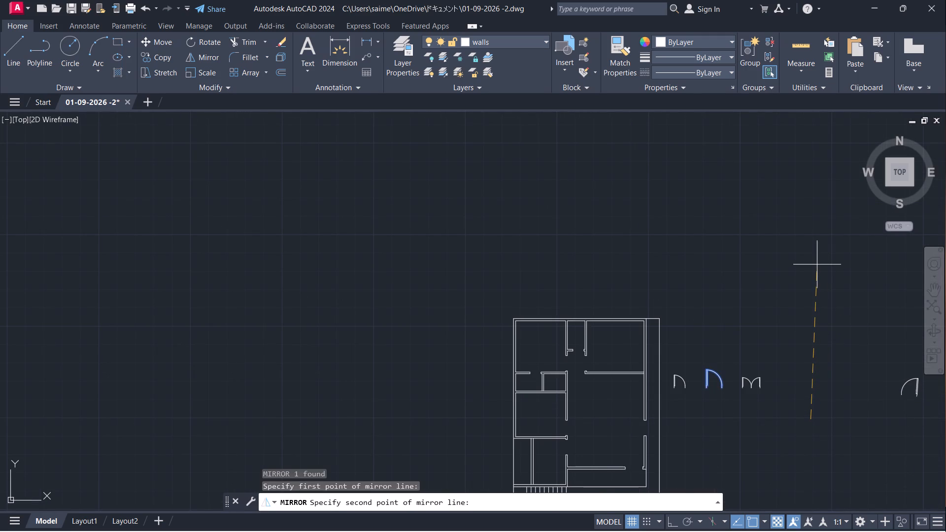
pyautogui.press('F8')
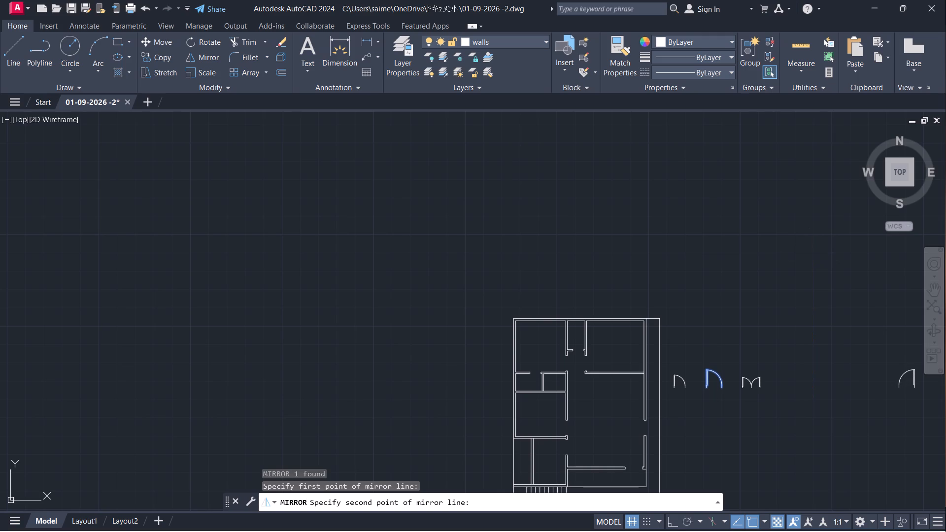
pyautogui.click(809, 252)
pyautogui.press('Return')
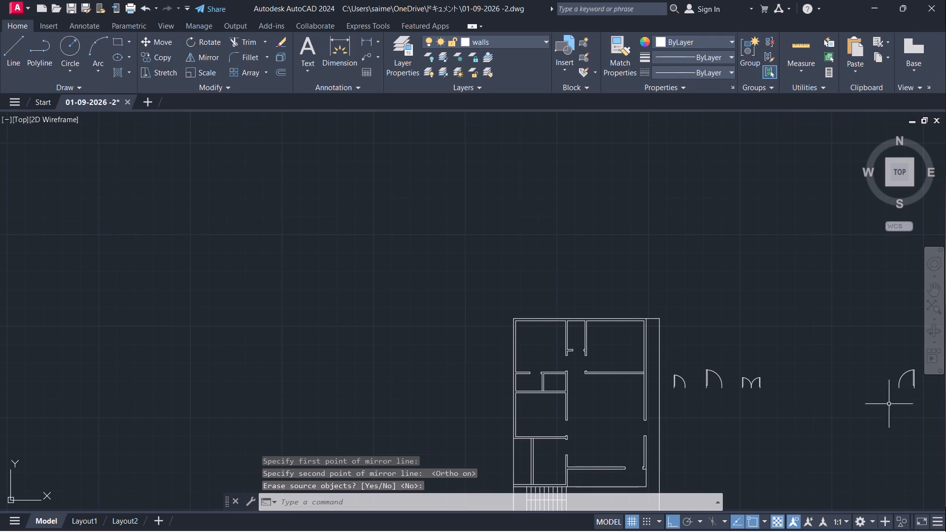
# Copy the mirrored 3'-6" door from its hinge-side jamb end to the wall-stub corner on the northwest room's east wall, turning Ortho off.
pyautogui.click(912, 386)
pyautogui.press('c')
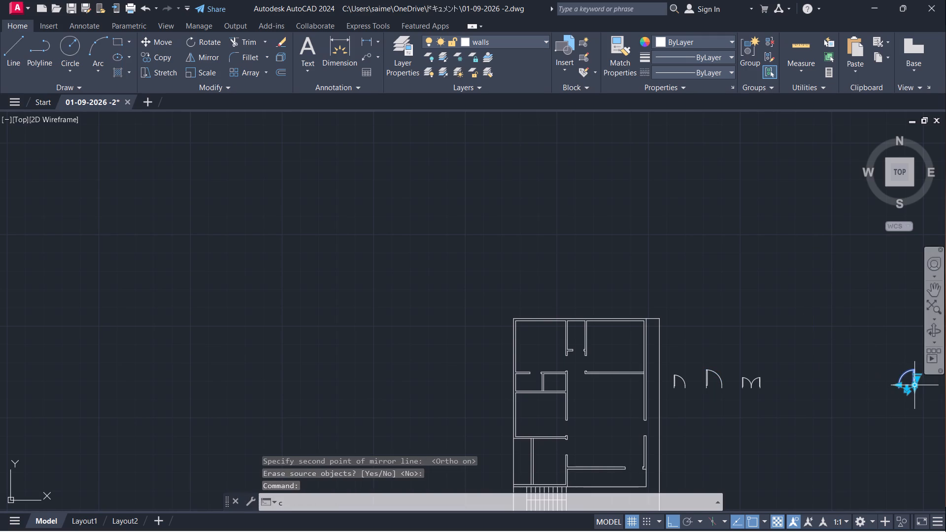
pyautogui.press('o')
pyautogui.press('Return')
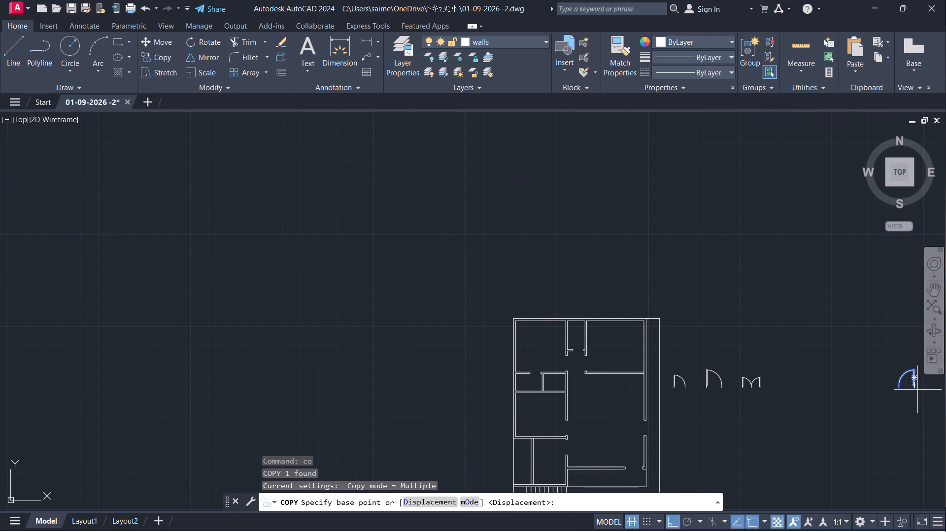
pyautogui.click(916, 389)
pyautogui.scroll(3, 566, 368)
pyautogui.moveTo(565, 296); pyautogui.dragTo(564, 296)
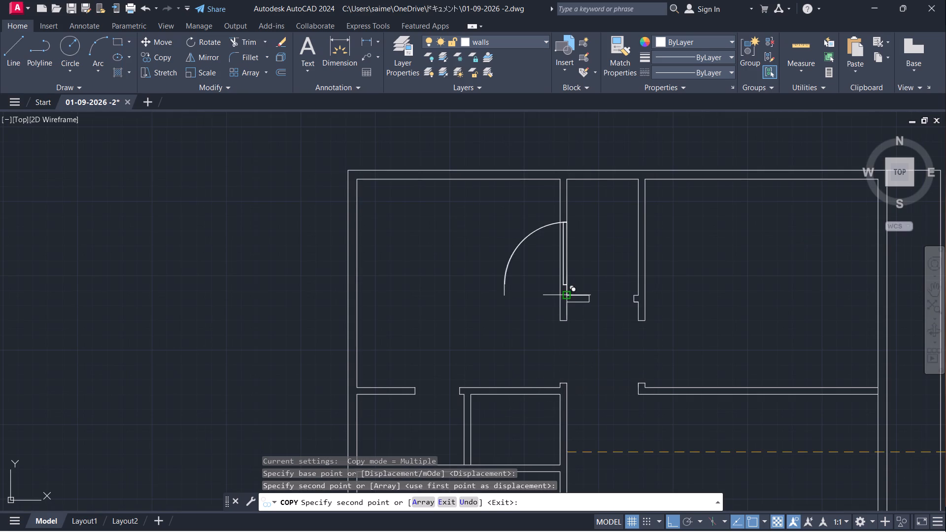
pyautogui.moveTo(564, 296); pyautogui.dragTo(549, 340)
pyautogui.press('F8')
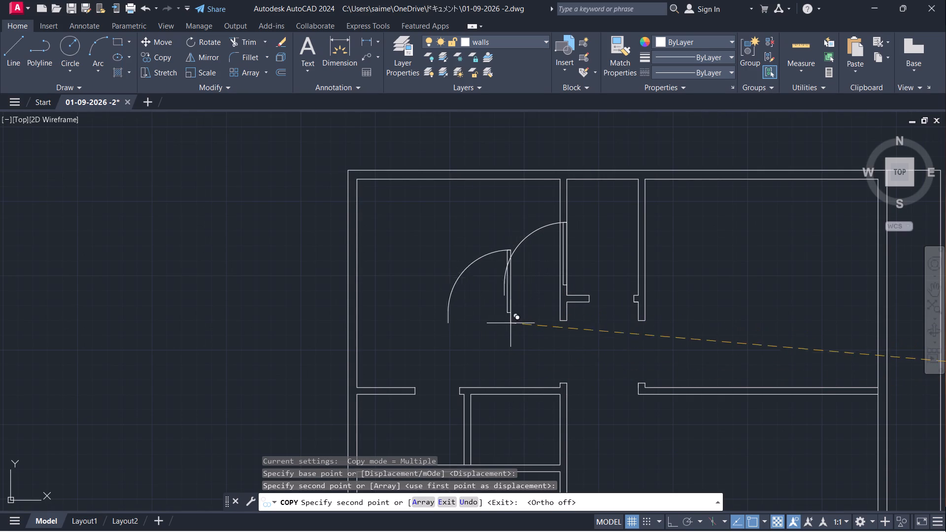
pyautogui.scroll(-4, 588, 331)
pyautogui.scroll(1, 623, 391)
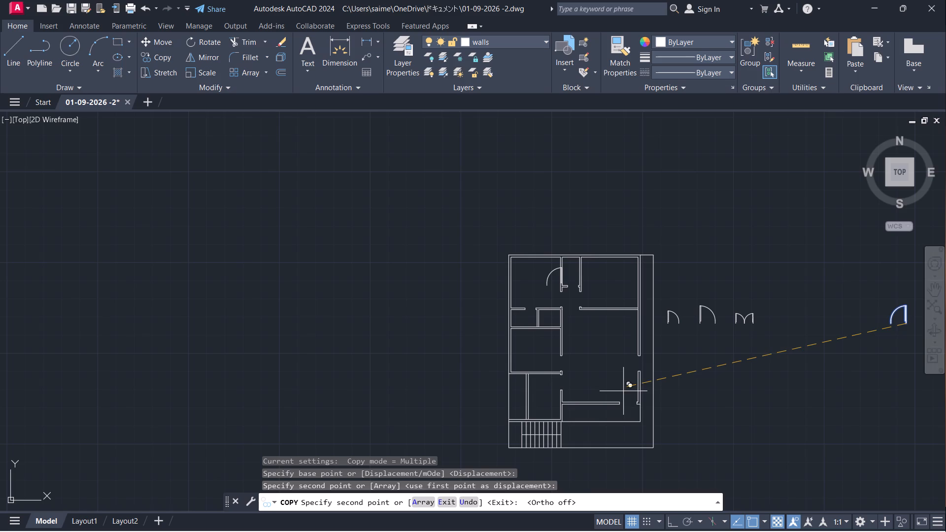
pyautogui.press('Escape')
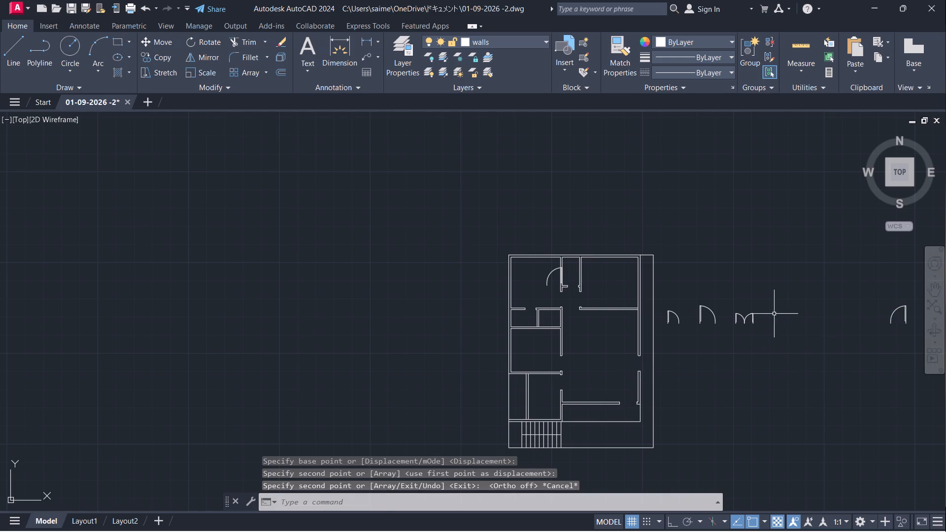
# Move the 4' double door by its east jamb end to the lower corner of the east jamb in the southern wall opening.
pyautogui.click(768, 307)
pyautogui.click(730, 334)
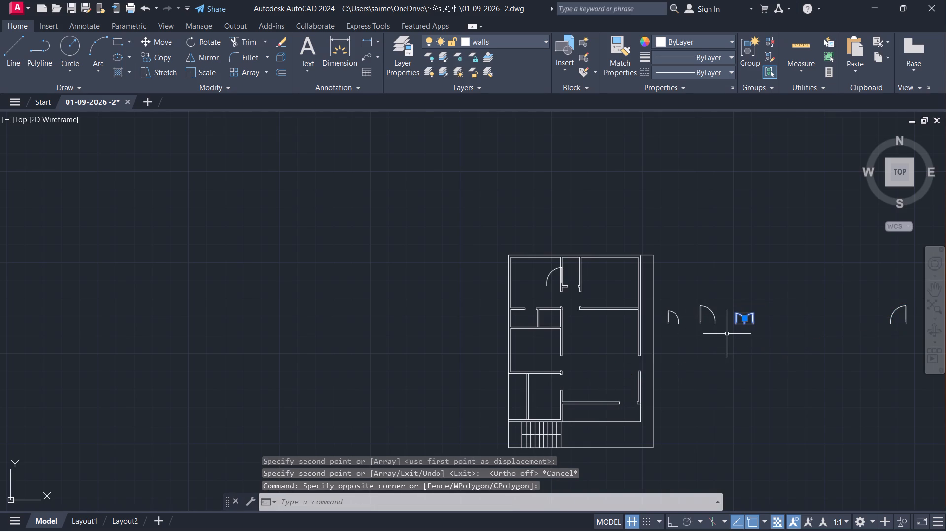
pyautogui.press('m')
pyautogui.press('Return')
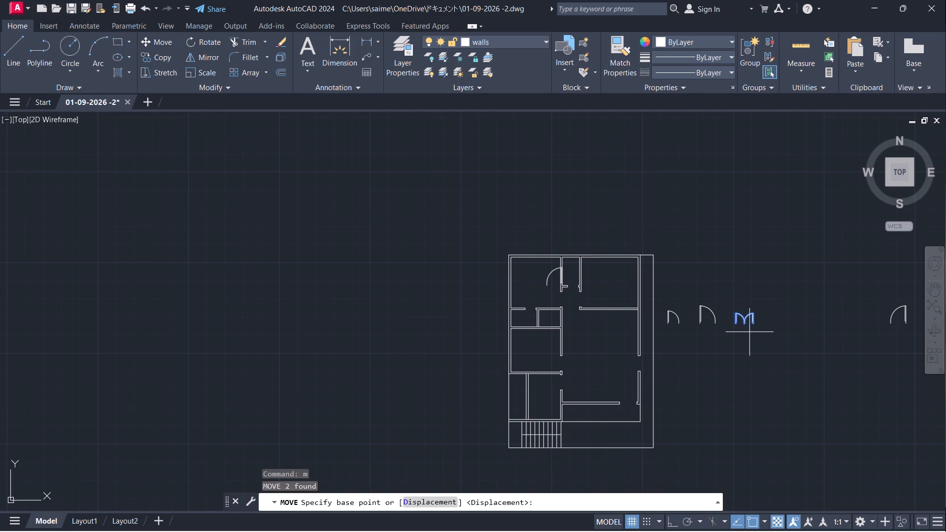
pyautogui.scroll(3, 756, 327)
pyautogui.click(743, 318)
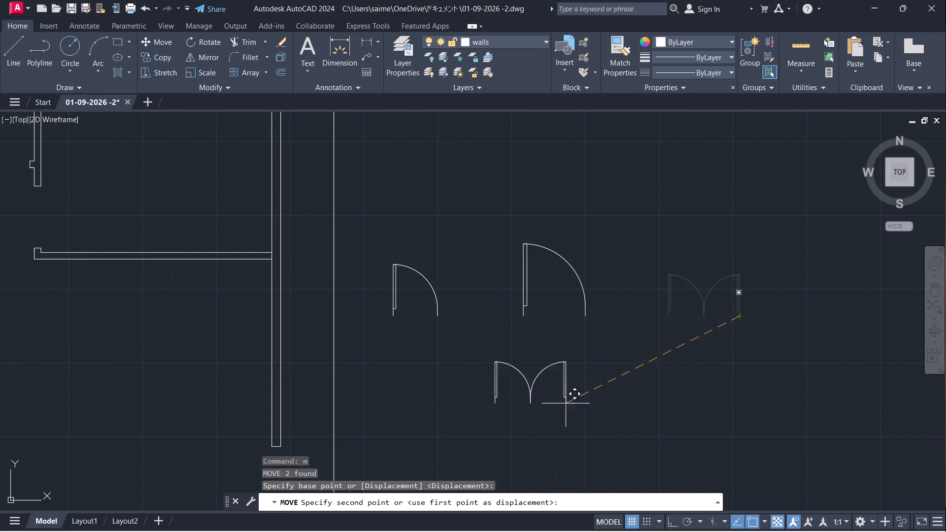
pyautogui.scroll(-2, 585, 391)
pyautogui.scroll(-2, 546, 416)
pyautogui.scroll(4, 525, 433)
pyautogui.moveTo(476, 452); pyautogui.dragTo(570, 356, button='middle')
pyautogui.scroll(3, 573, 376)
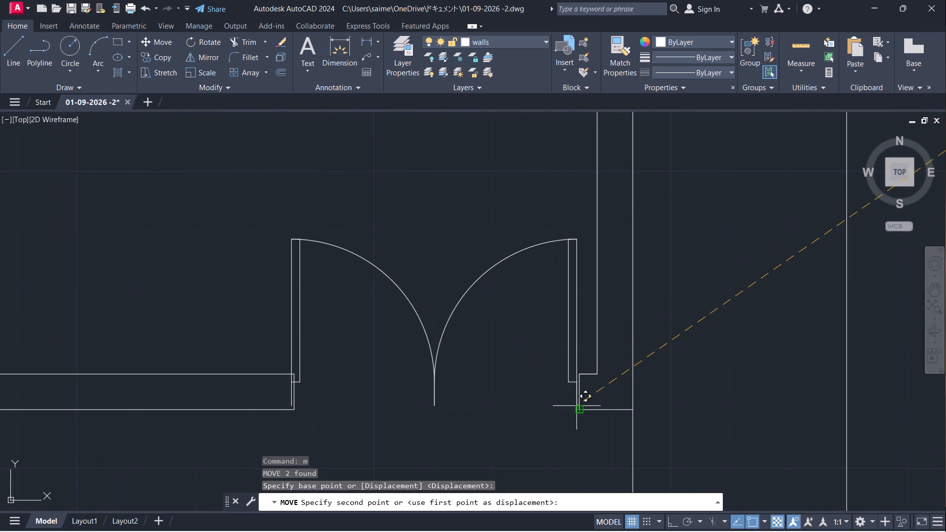
pyautogui.click(580, 407)
pyautogui.scroll(-3, 584, 392)
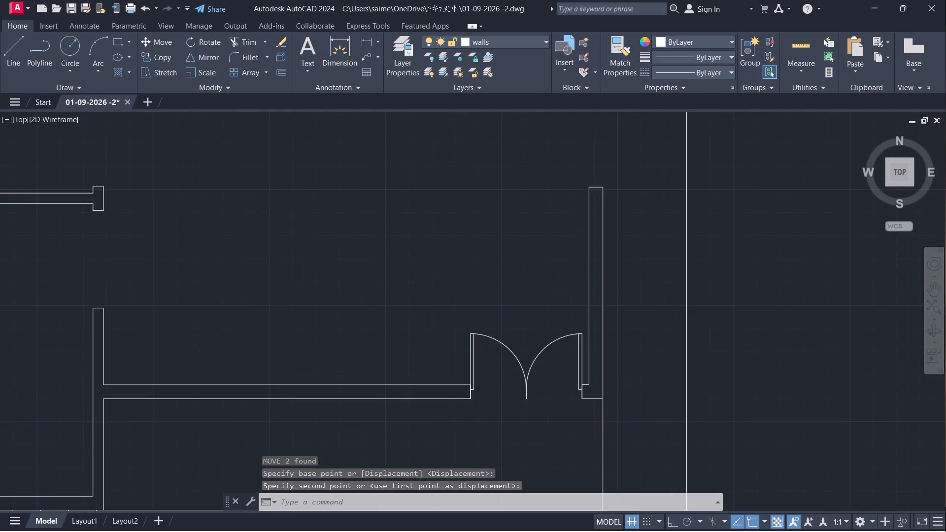
# Rotate the door copy on the northwest room's east wall 90° counterclockwise about its hinge-side jamb end.
pyautogui.scroll(-3, 584, 392)
pyautogui.click(498, 266)
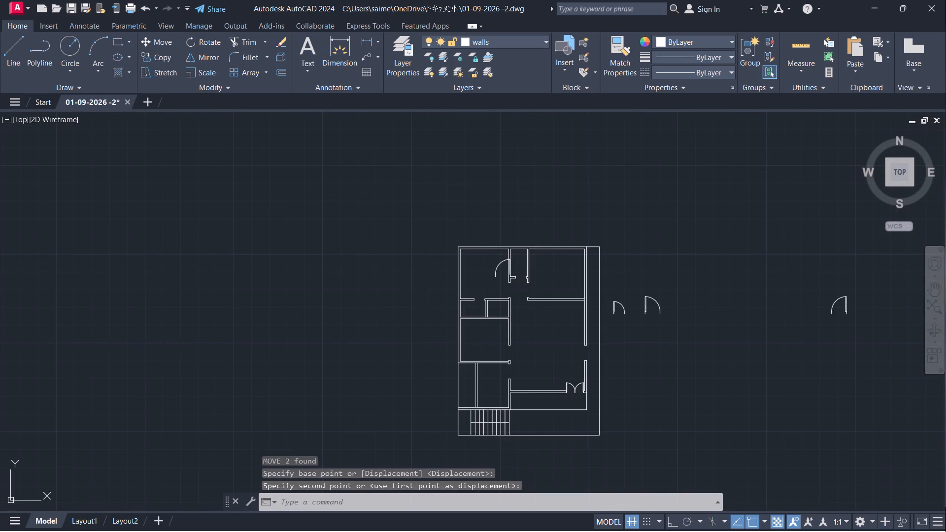
pyautogui.moveTo(539, 276); pyautogui.dragTo(516, 365, button='middle')
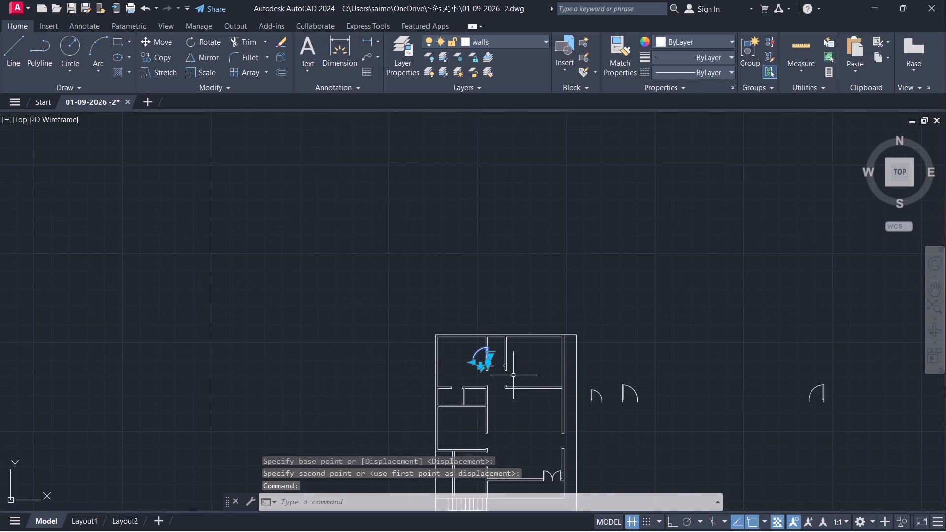
pyautogui.write('ro')
pyautogui.press('Return')
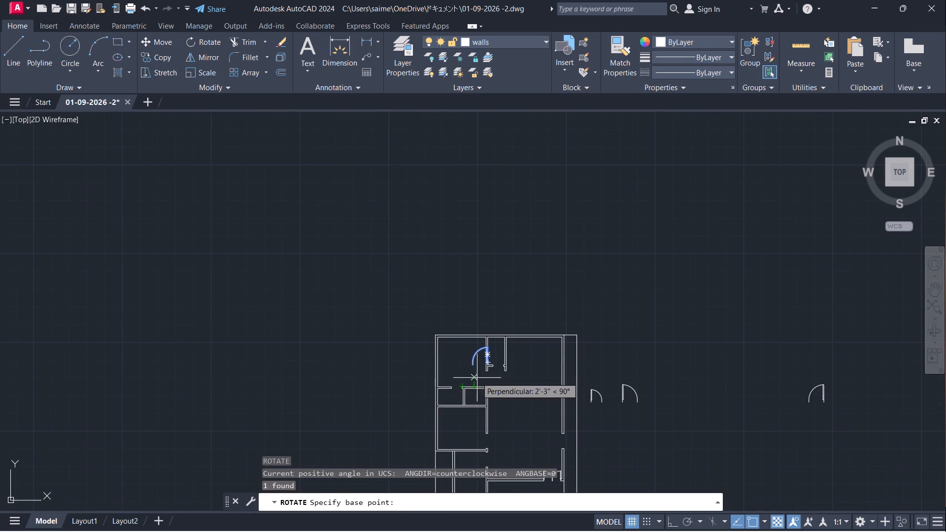
pyautogui.scroll(4, 457, 351)
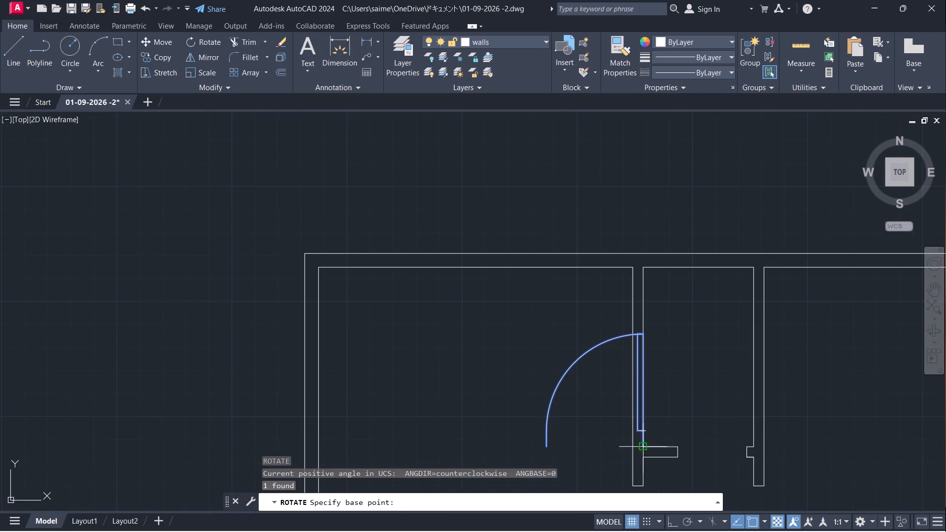
pyautogui.click(645, 445)
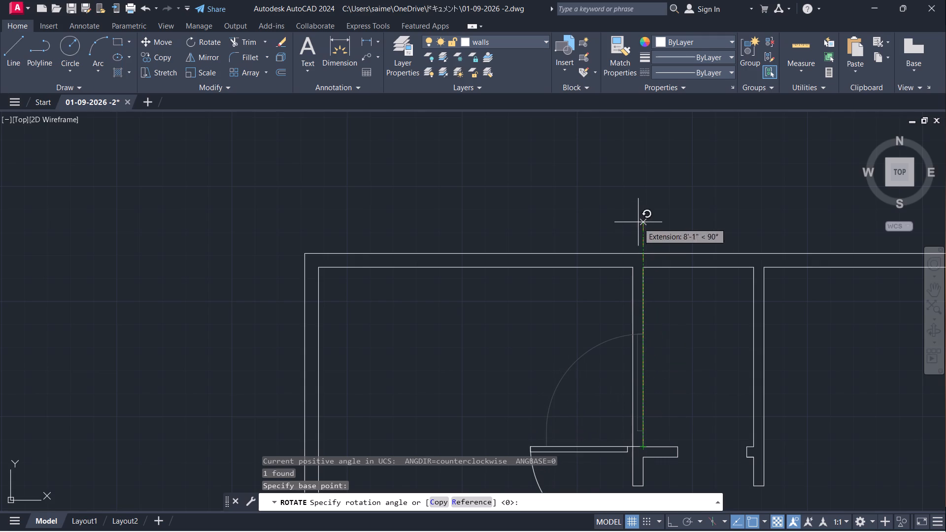
pyautogui.click(638, 201)
# Move the rotated door by its latch-side jamb end onto the south jamb corner of the northwest room's east wall opening.
pyautogui.click(558, 437)
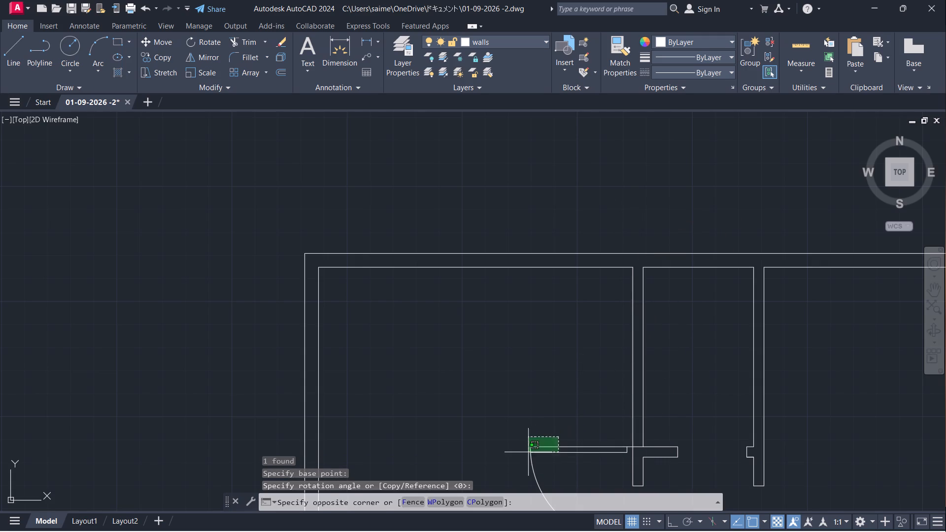
pyautogui.click(526, 453)
pyautogui.scroll(-2, 542, 364)
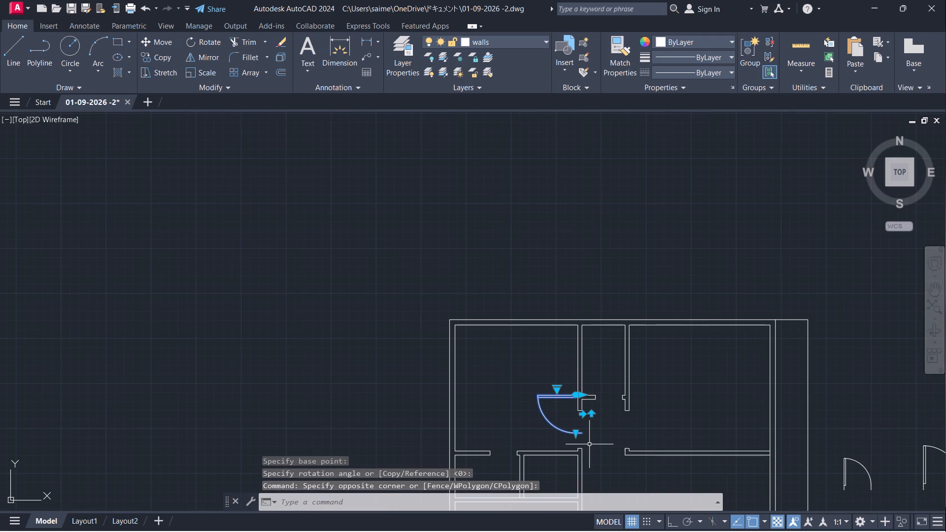
pyautogui.press('m')
pyautogui.press('Return')
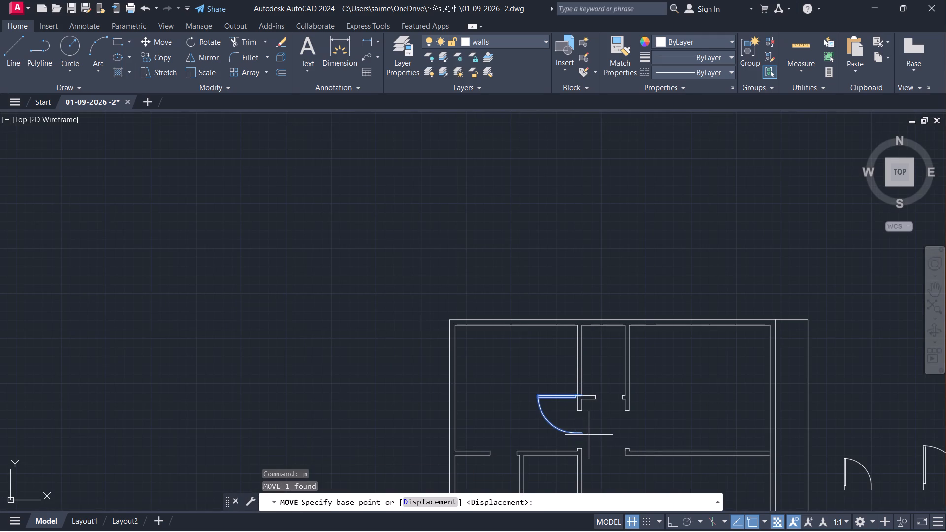
pyautogui.click(586, 434)
pyautogui.scroll(3, 581, 452)
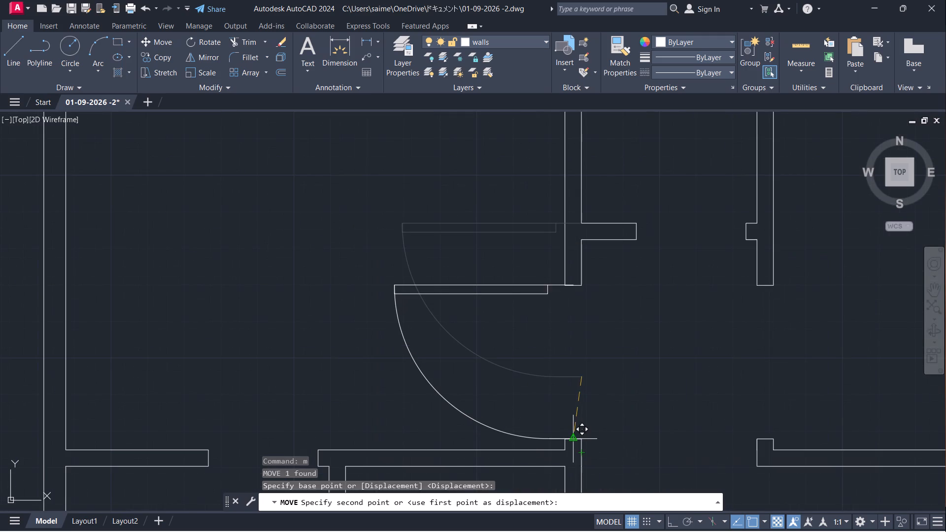
pyautogui.click(578, 439)
pyautogui.press('Escape')
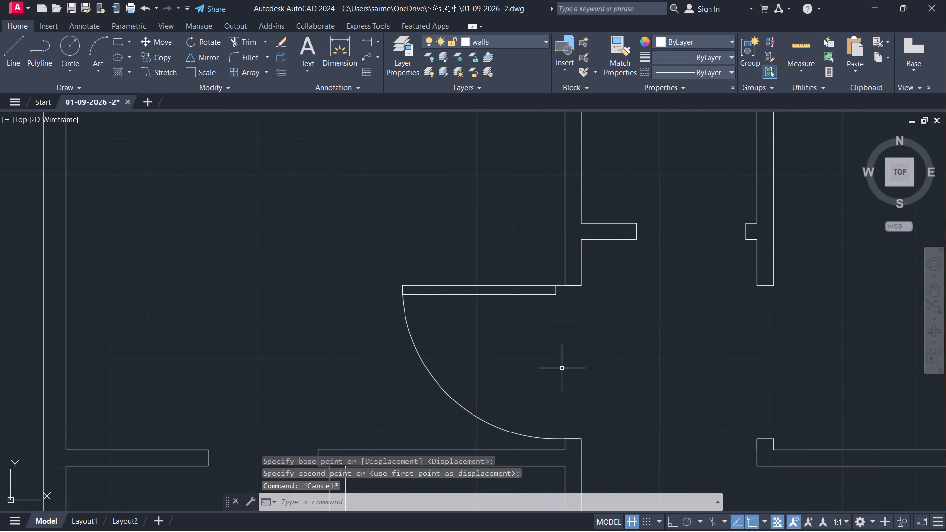
# Mirror the northwest room's door about a vertical line midway across the passage toward the opposite opening in the northeast room's west wall.
pyautogui.click(522, 245)
pyautogui.click(325, 351)
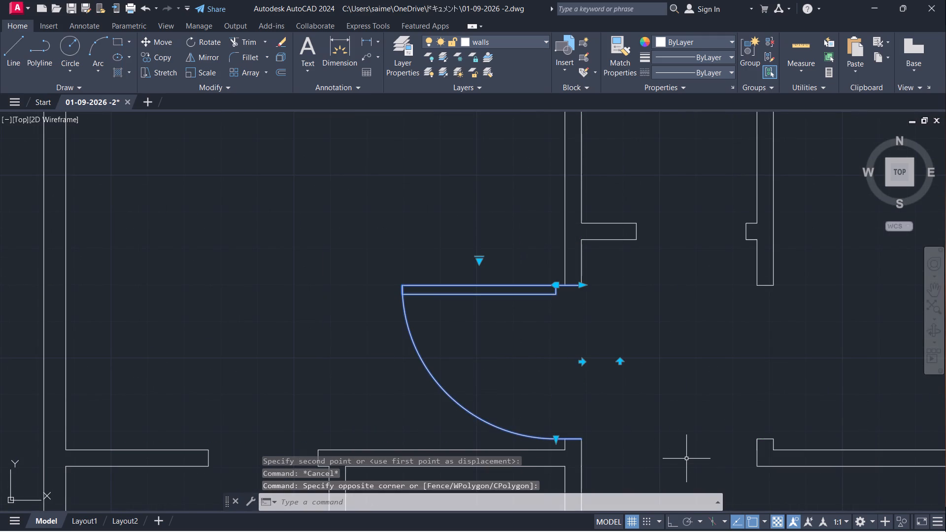
pyautogui.write('mi')
pyautogui.press('Return')
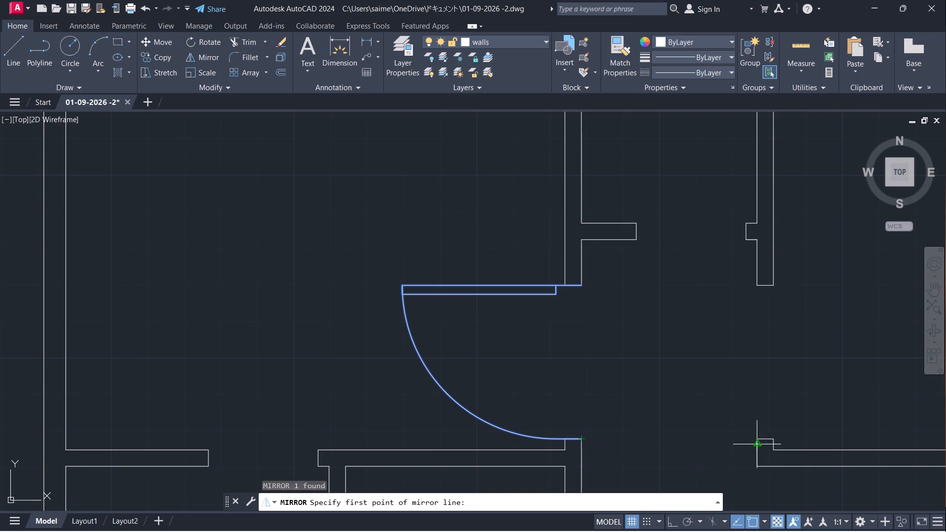
pyautogui.click(673, 440)
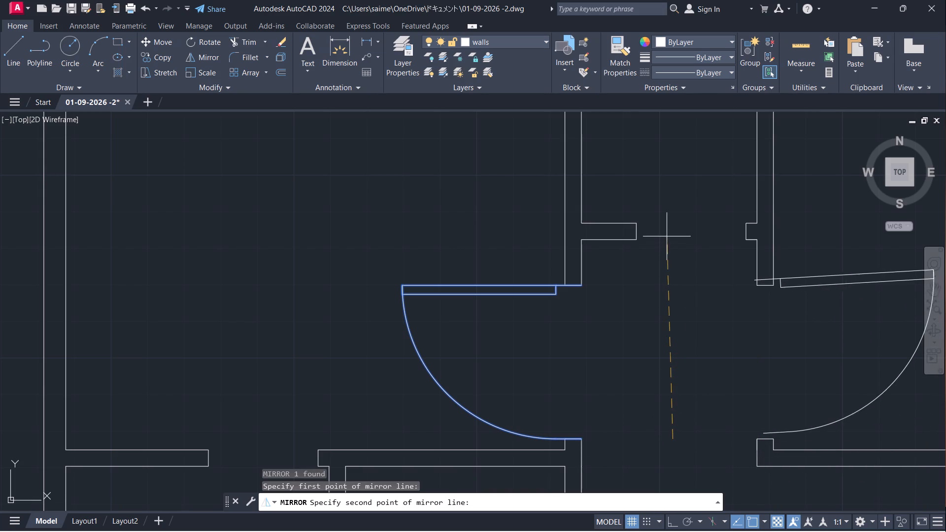
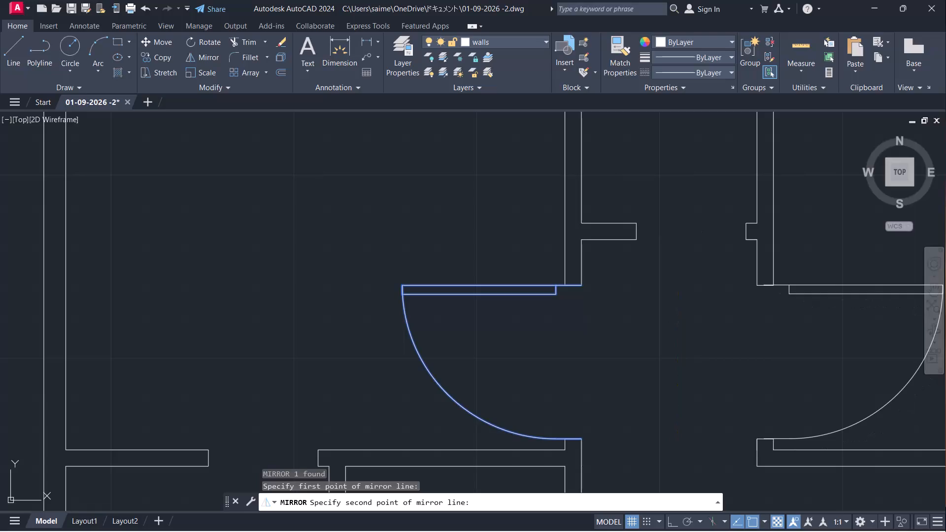
# Finish the vertical mirror line for the northwest room's door across the passage, keeping the original door.
pyautogui.click(681, 232)
pyautogui.press('Return')
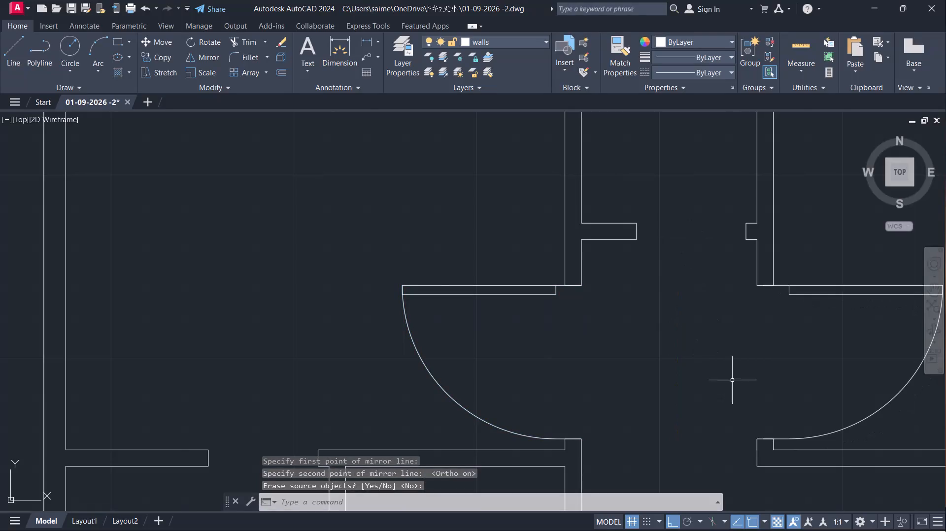
# Move the mirrored door by its hinge-side jamb end onto the north jamb's outer corner in the northeast room's west wall opening.
pyautogui.click(796, 439)
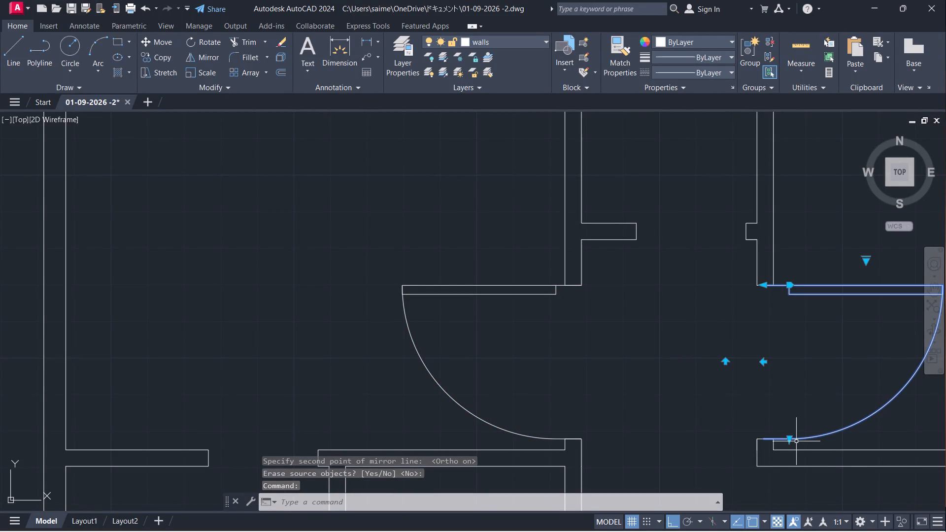
pyautogui.press('m')
pyautogui.press('Return')
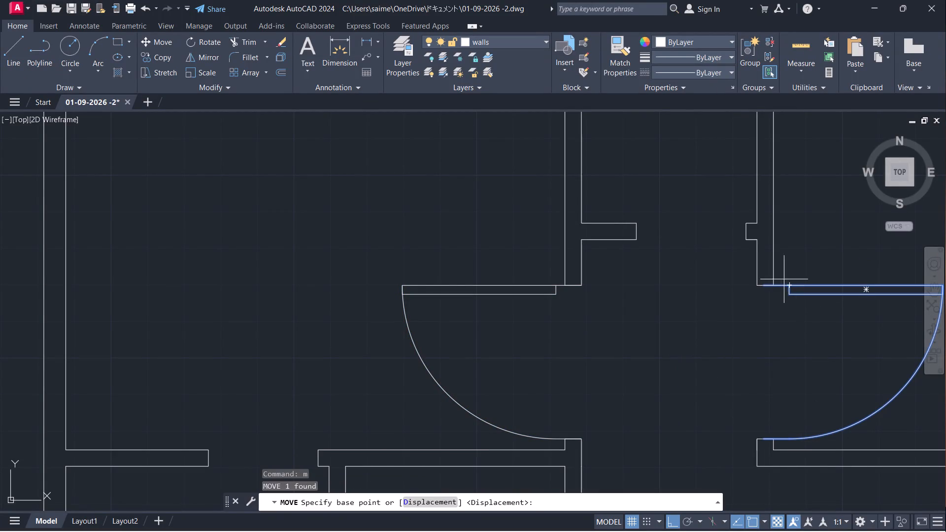
pyautogui.scroll(2, 784, 279)
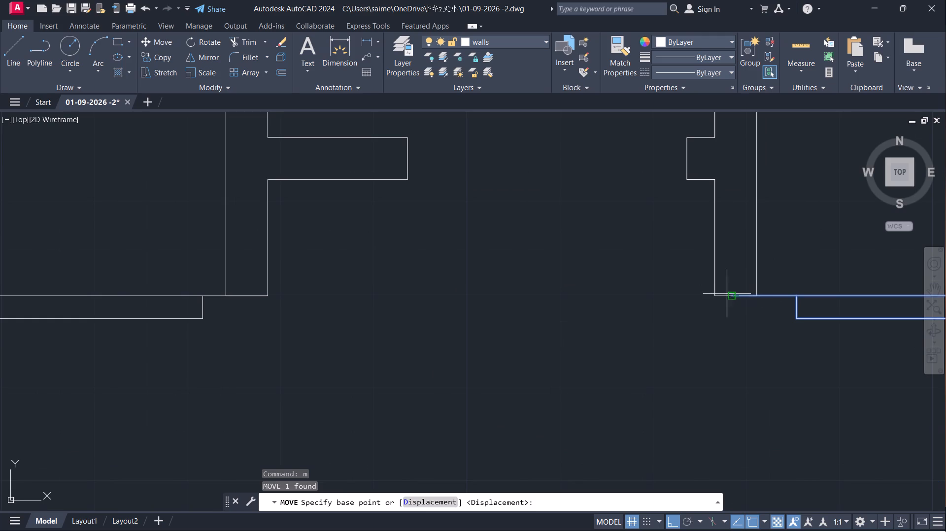
pyautogui.click(734, 294)
pyautogui.click(716, 295)
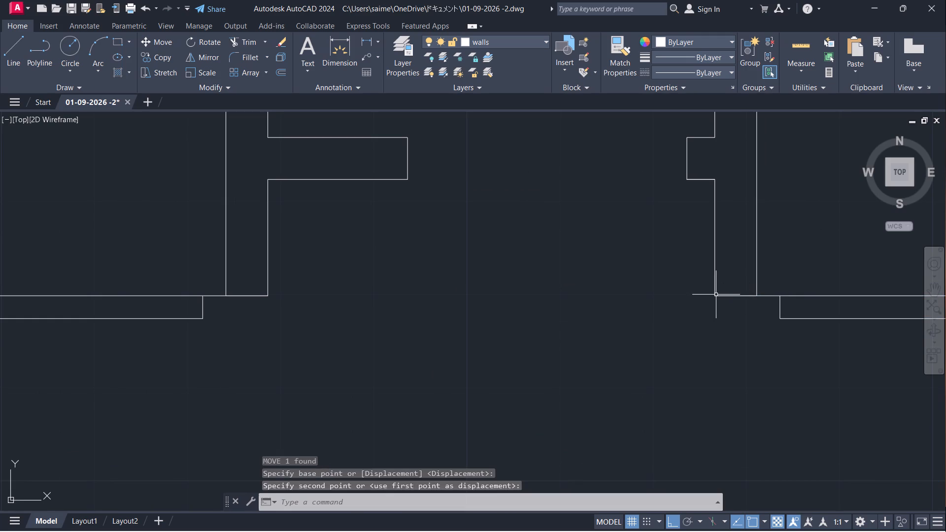
pyautogui.press('Escape')
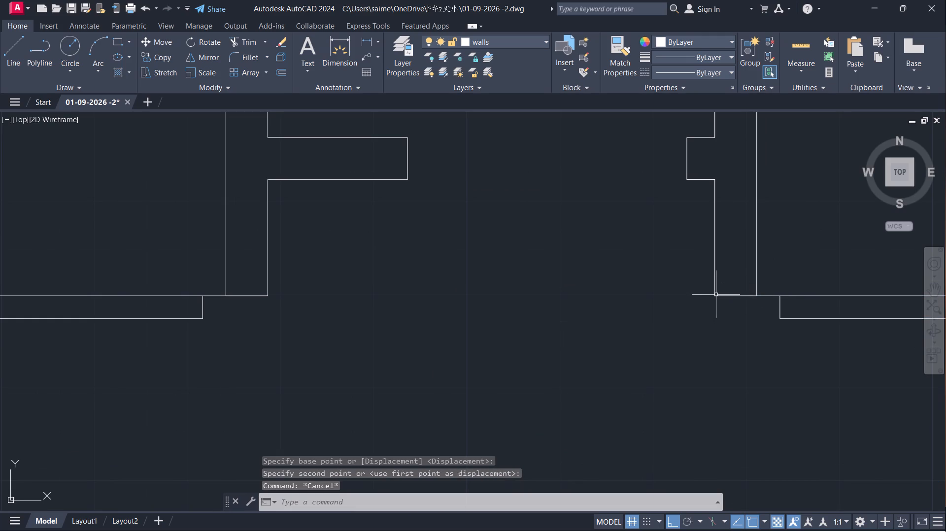
# Copy the northwest room's door by its hinge-side jamb end onto the north jamb corners of the two east-wall openings in the western rooms farther south.
pyautogui.scroll(-4, 710, 211)
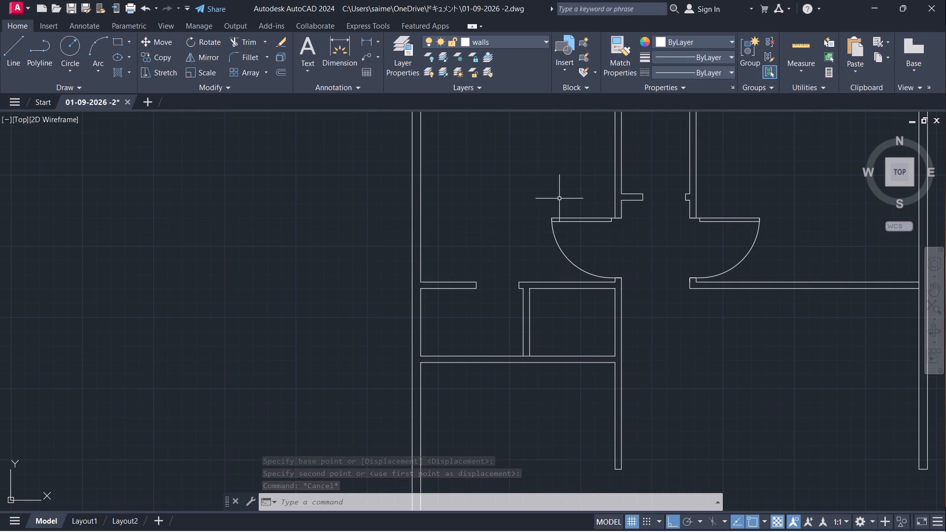
pyautogui.scroll(-1, 540, 187)
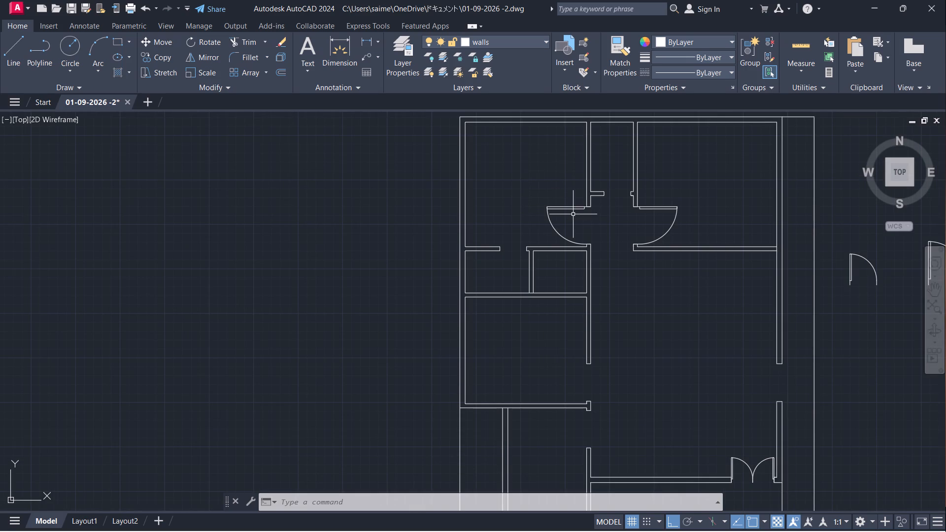
pyautogui.click(570, 207)
pyautogui.write('co')
pyautogui.press('Return')
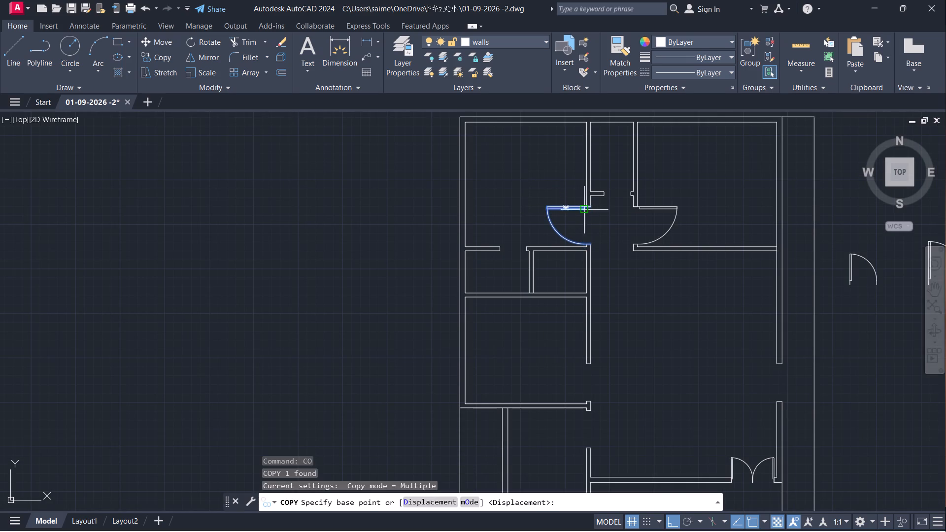
pyautogui.scroll(4, 608, 212)
pyautogui.click(491, 179)
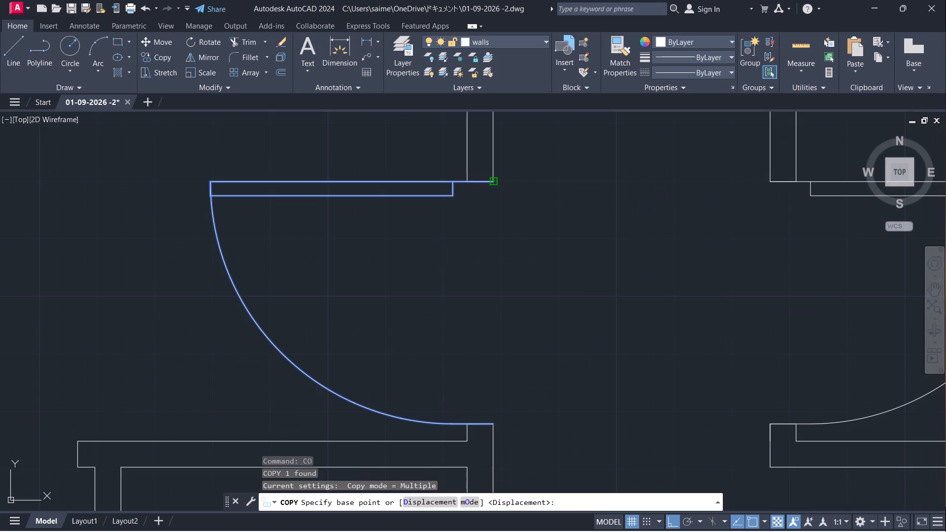
pyautogui.scroll(-5, 495, 253)
pyautogui.scroll(3, 512, 351)
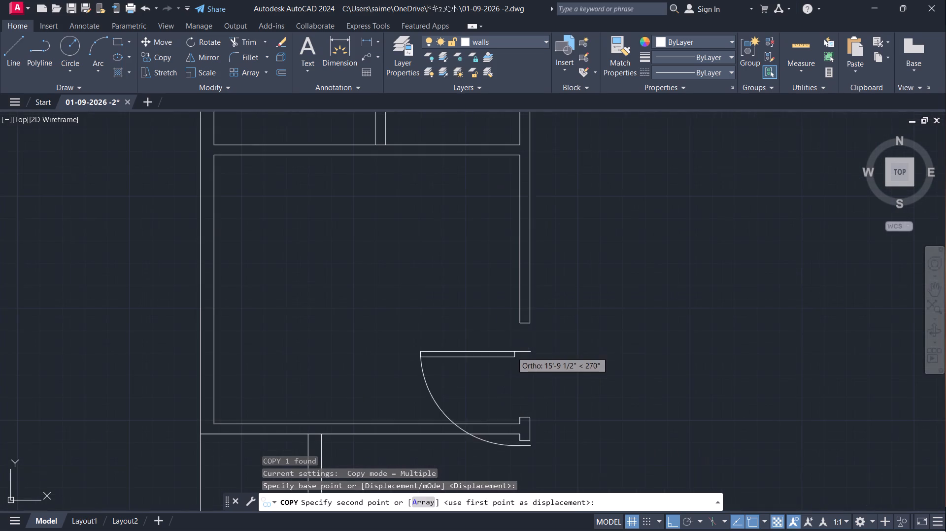
pyautogui.click(532, 325)
pyautogui.scroll(-3, 518, 347)
pyautogui.scroll(4, 515, 379)
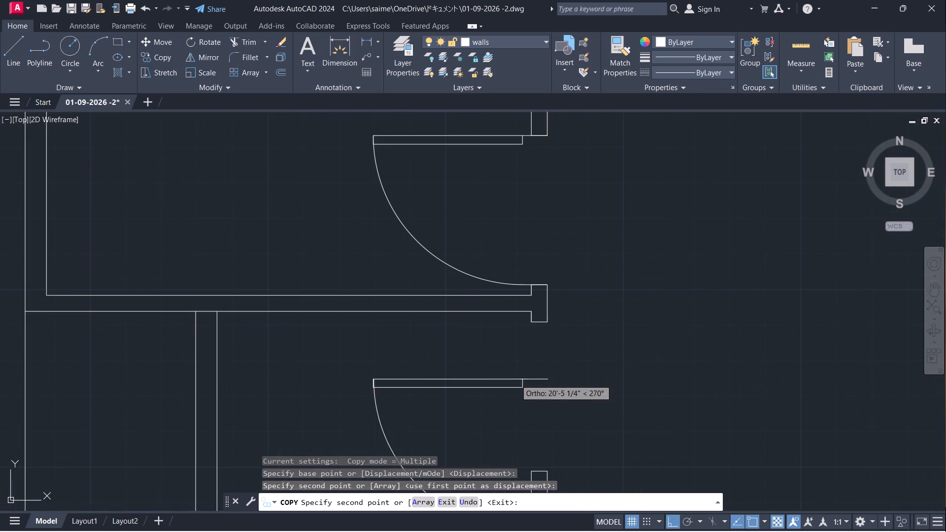
pyautogui.click(550, 321)
# Place another copy of the door, with ortho off, at the north jamb's outer corner of the east exterior wall opening.
pyautogui.scroll(-2, 615, 318)
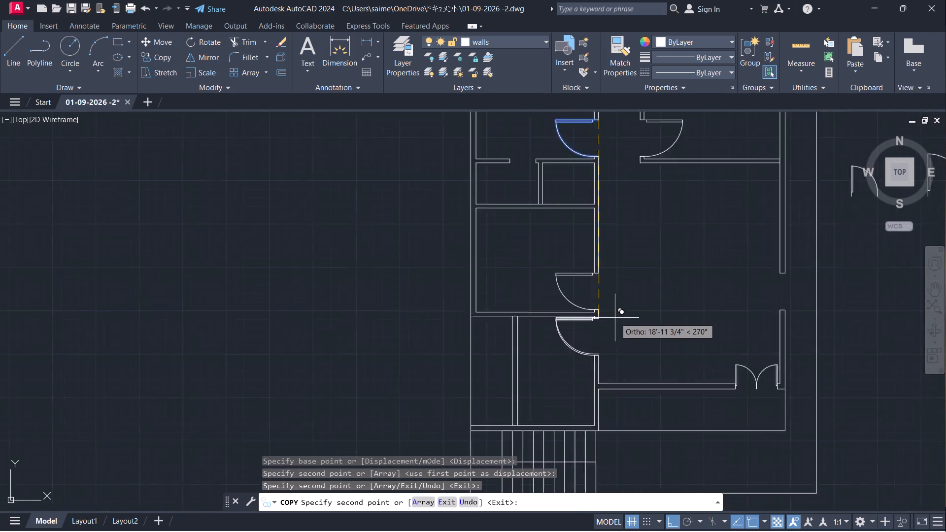
pyautogui.scroll(-2, 615, 318)
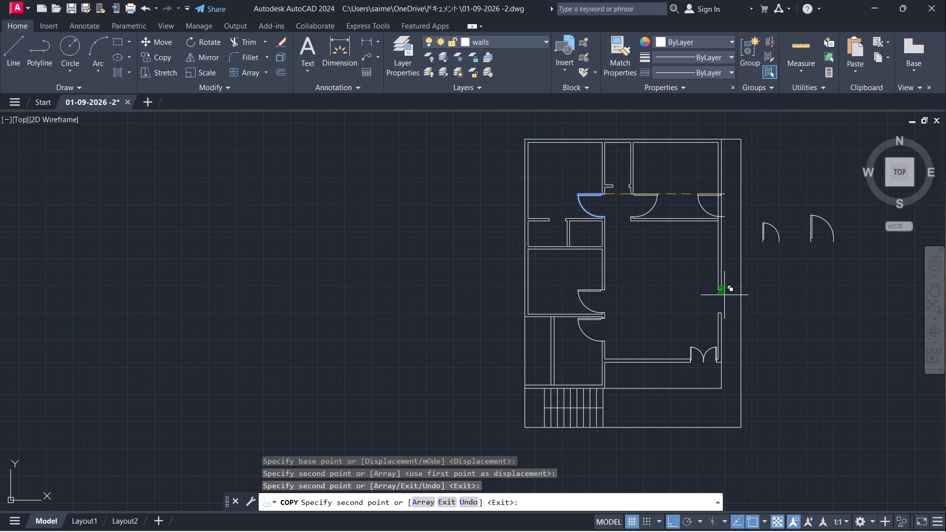
pyautogui.press('F8')
pyautogui.scroll(5, 724, 295)
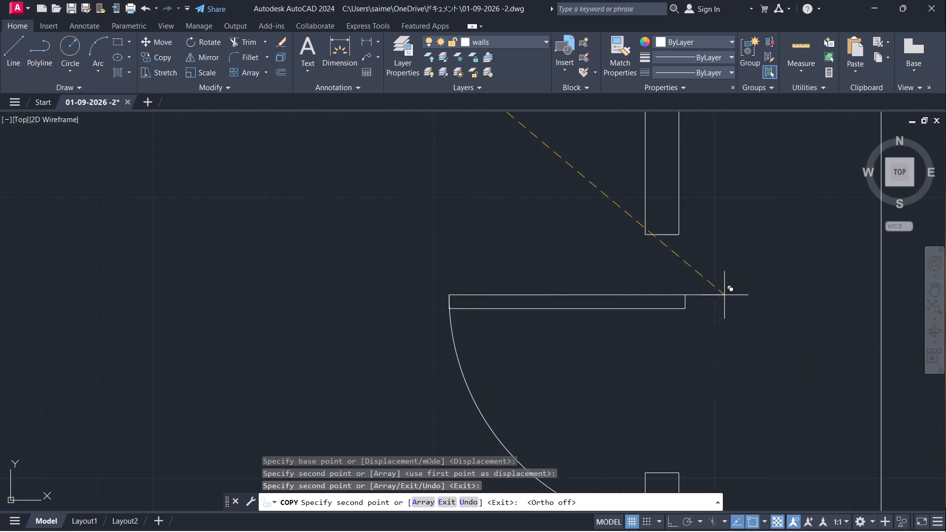
pyautogui.click(677, 235)
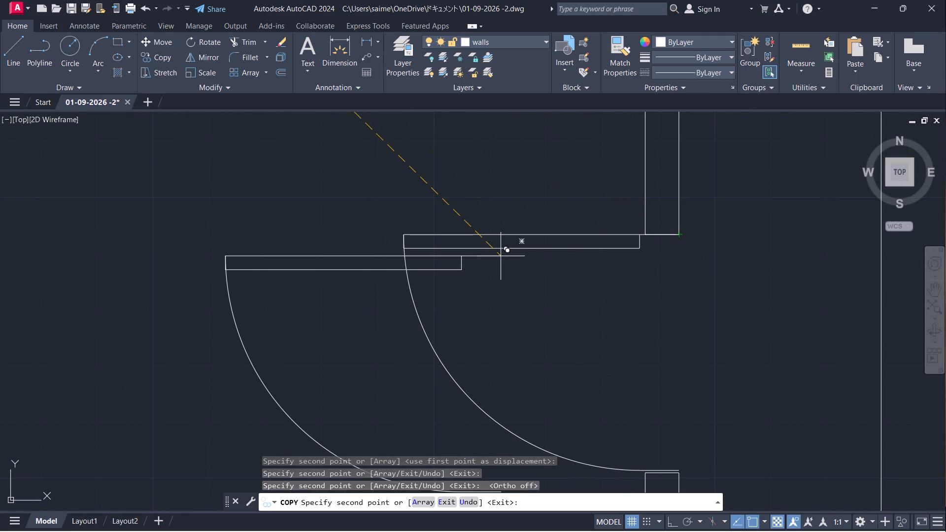
pyautogui.press('Escape')
# Erase the two larger spare doors east of the plan, keeping the smallest one.
pyautogui.scroll(-4, 475, 274)
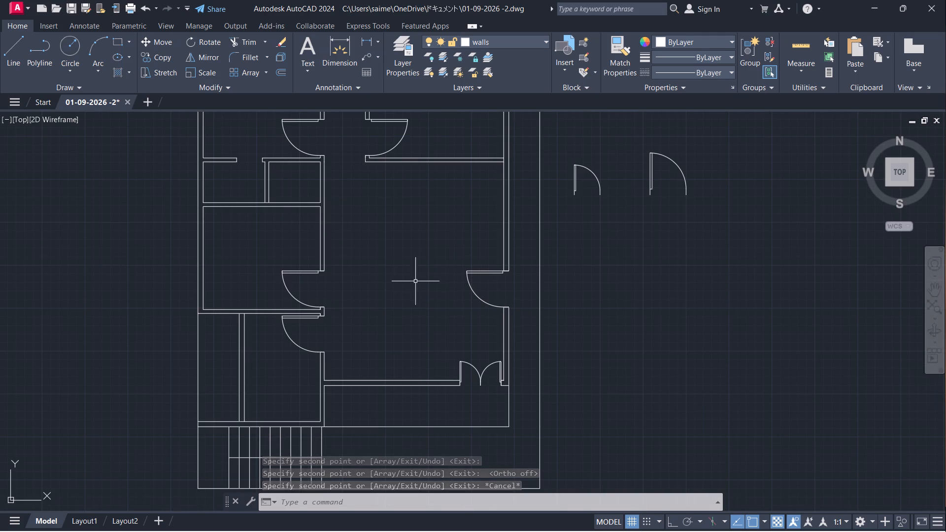
pyautogui.moveTo(412, 279); pyautogui.dragTo(402, 332, button='middle')
pyautogui.scroll(-1, 406, 307)
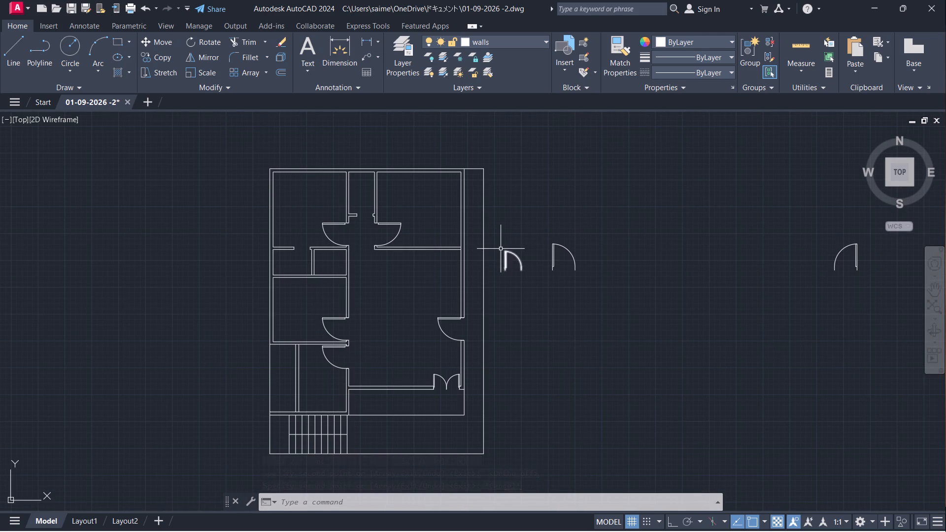
pyautogui.click(507, 265)
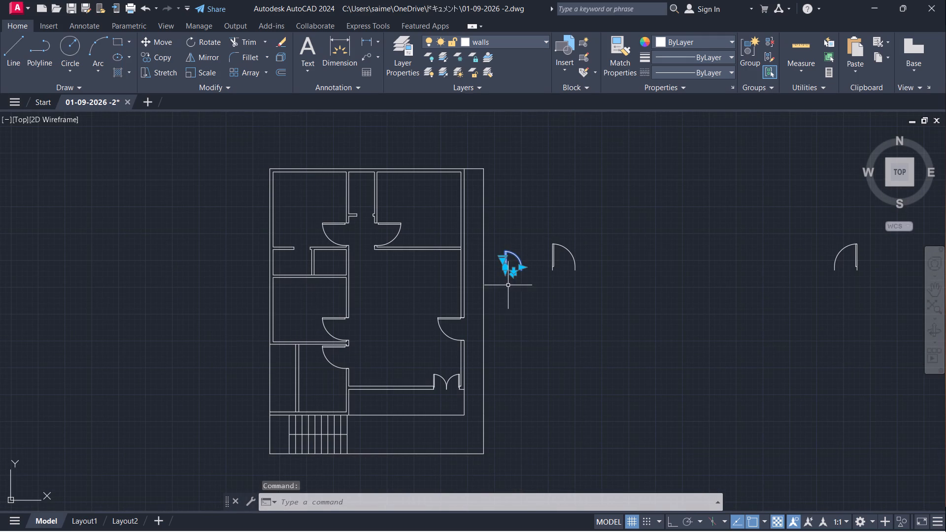
pyautogui.press('Escape')
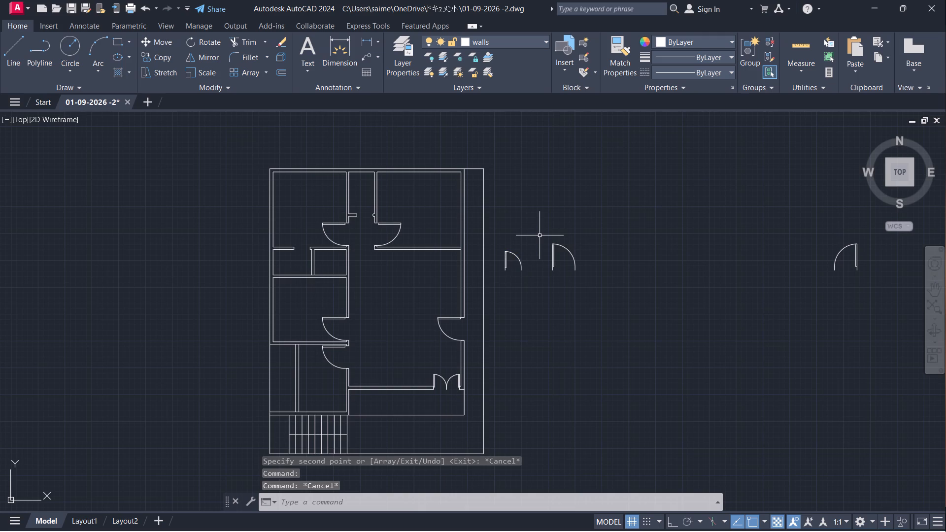
pyautogui.click(535, 215)
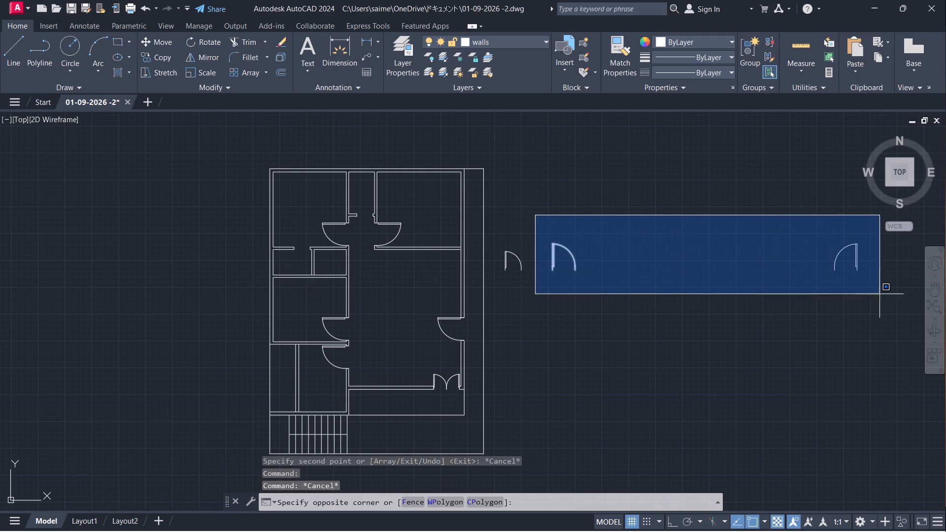
pyautogui.click(872, 313)
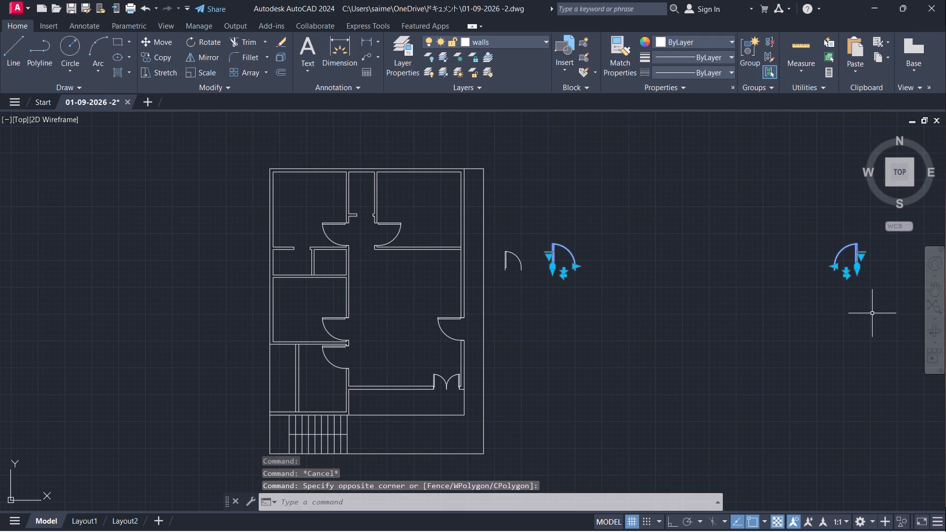
pyautogui.press('e')
pyautogui.press('Return')
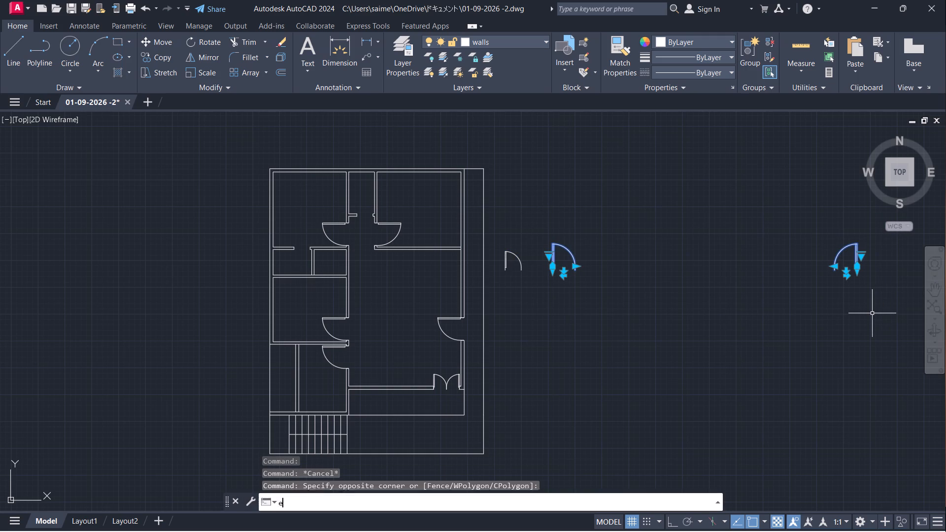
# Mirror the remaining small spare door about a vertical line just east of it, with ortho on, keeping the original.
pyautogui.click(506, 262)
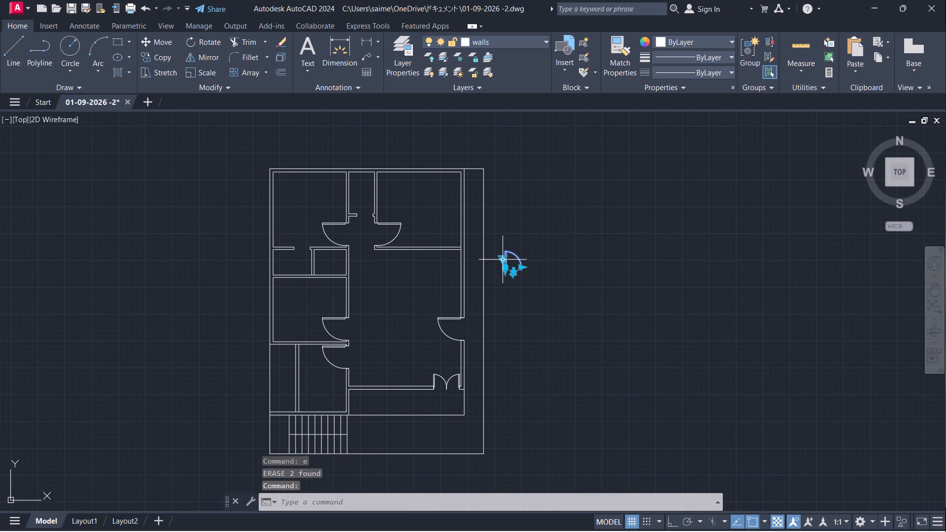
pyautogui.write('mi')
pyautogui.press('Return')
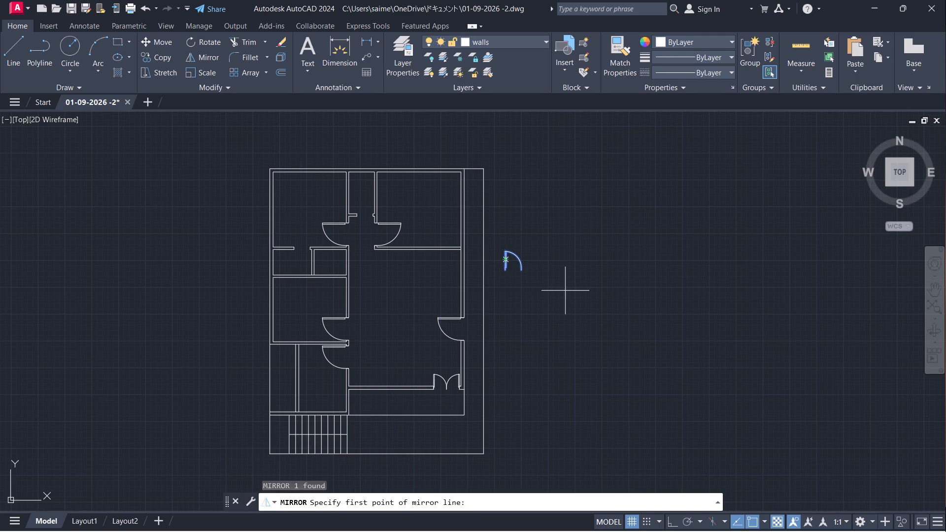
pyautogui.click(565, 279)
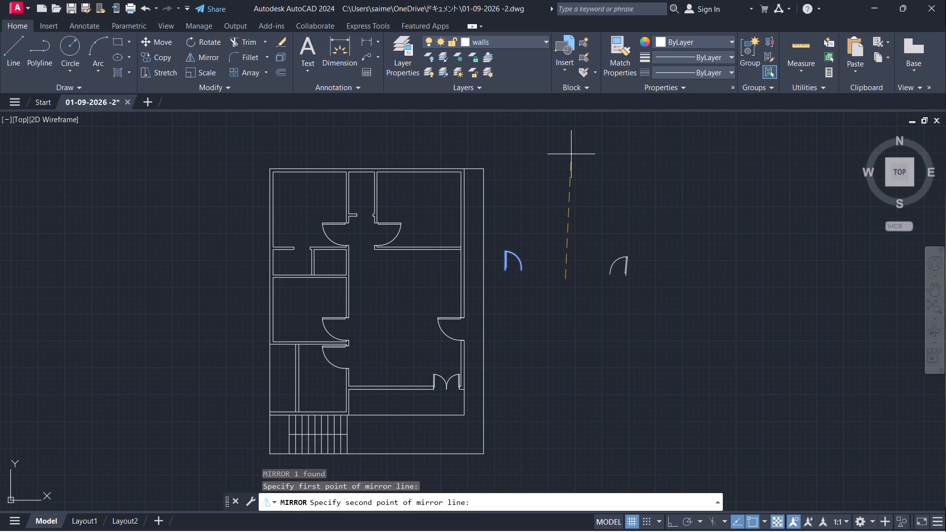
pyautogui.press('F8')
pyautogui.click(527, 148)
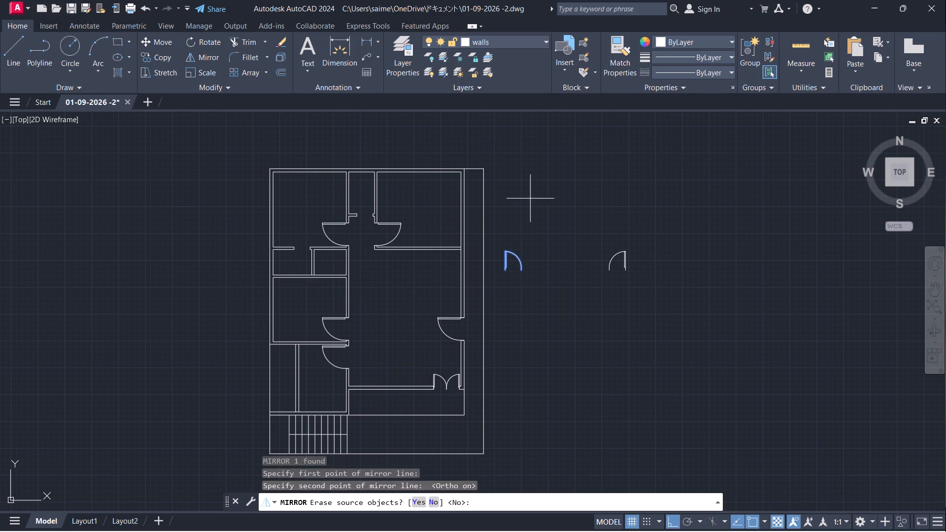
pyautogui.press('Return')
# Move the mirrored small door, with ortho off, by its hinge-side end onto the south corner of the east jamb in the narrow north-centre room's opening.
pyautogui.click(578, 232)
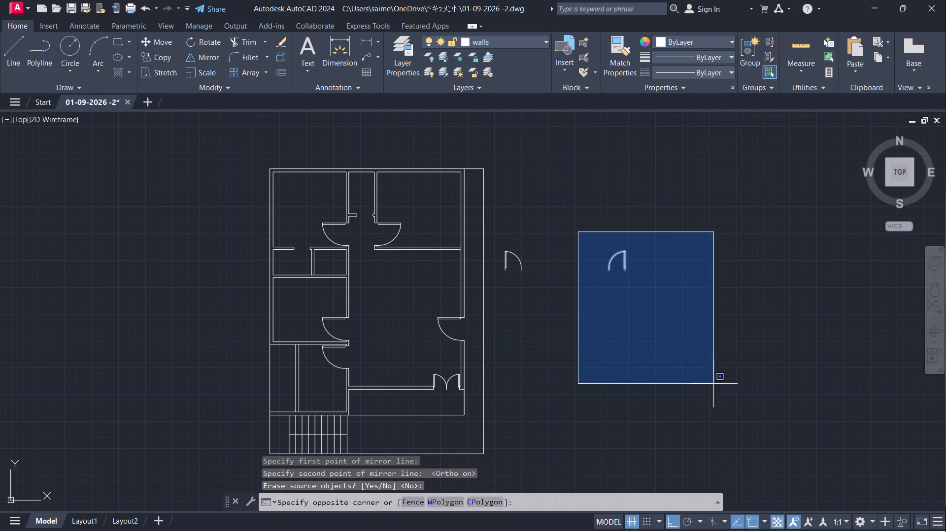
pyautogui.click(687, 321)
pyautogui.press('m')
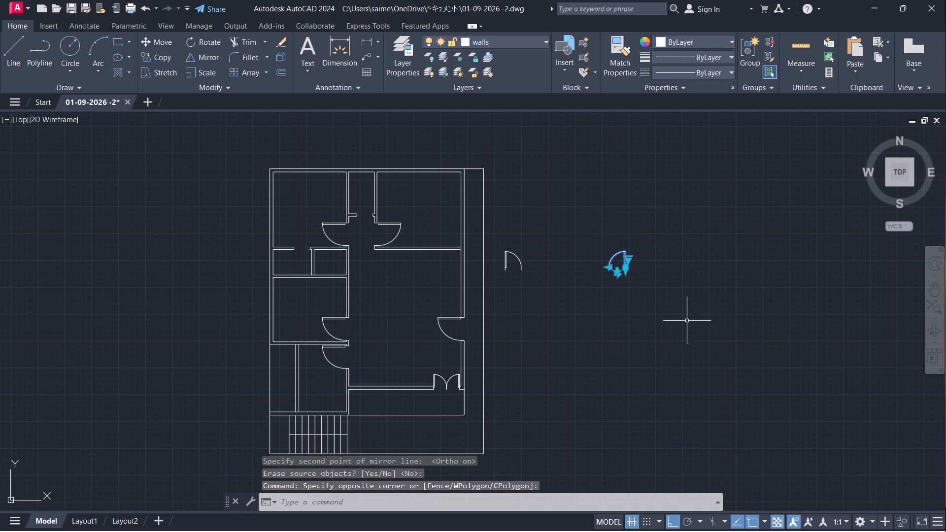
pyautogui.press('Return')
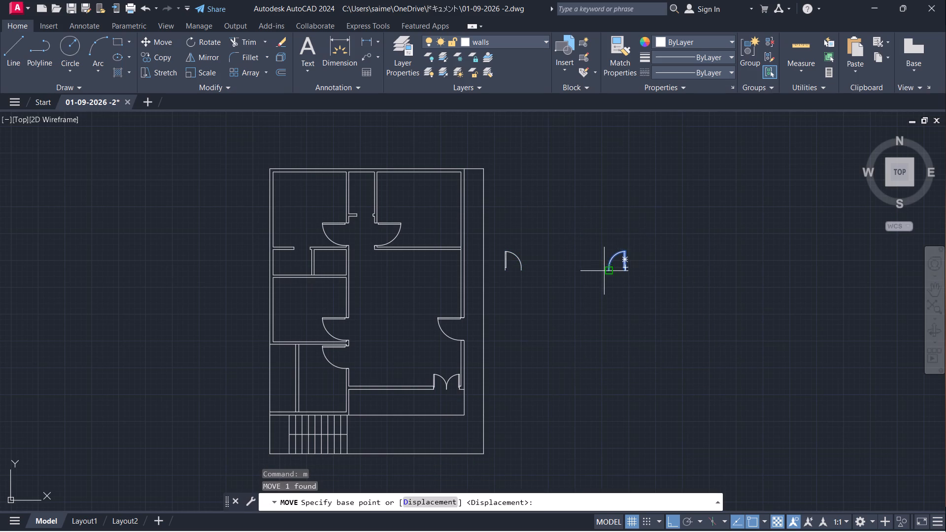
pyautogui.scroll(3, 604, 271)
pyautogui.click(687, 269)
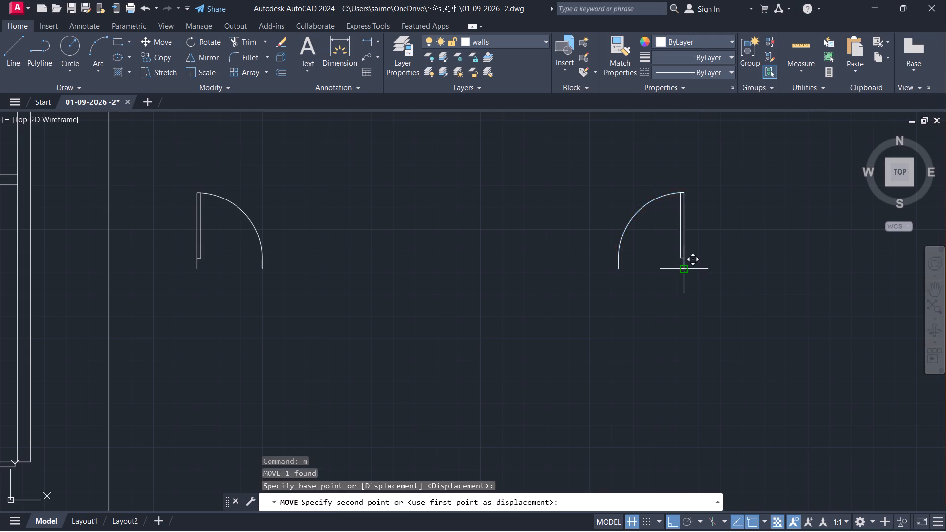
pyautogui.press('F8')
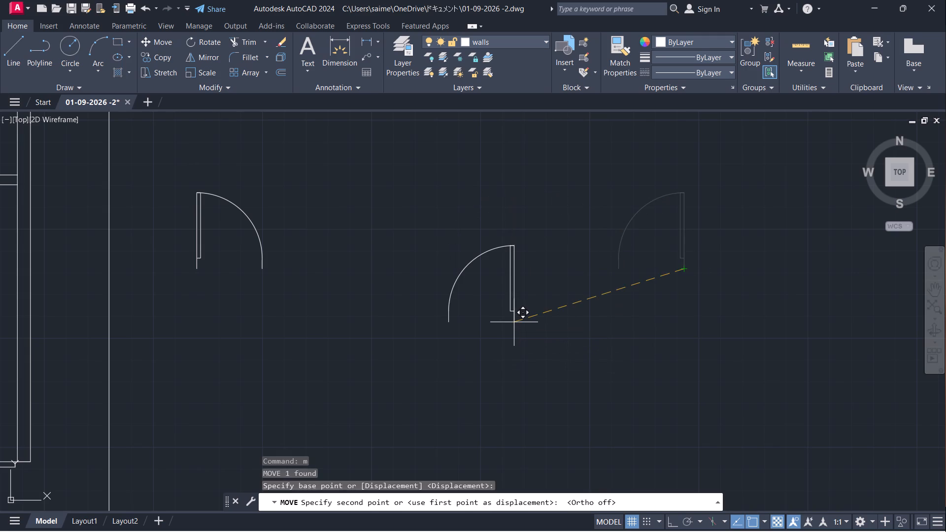
pyautogui.scroll(-2, 602, 339)
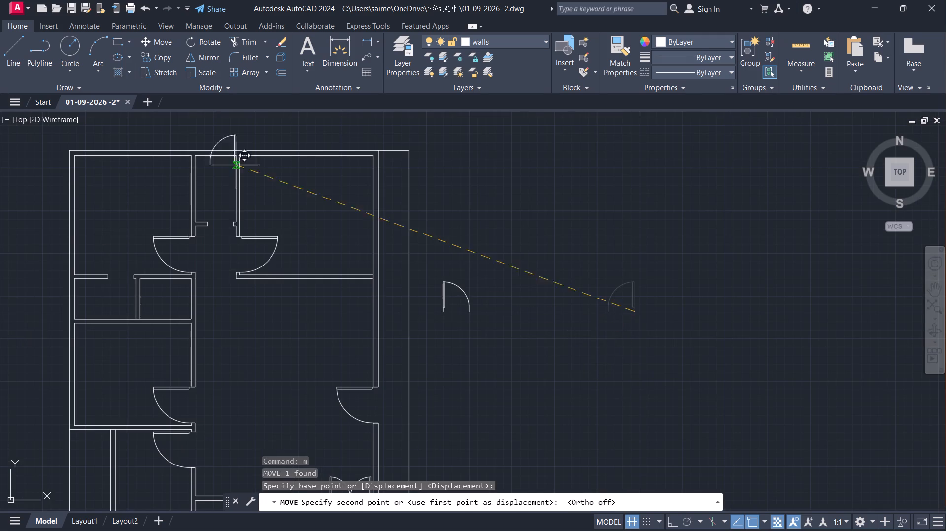
pyautogui.scroll(4, 222, 225)
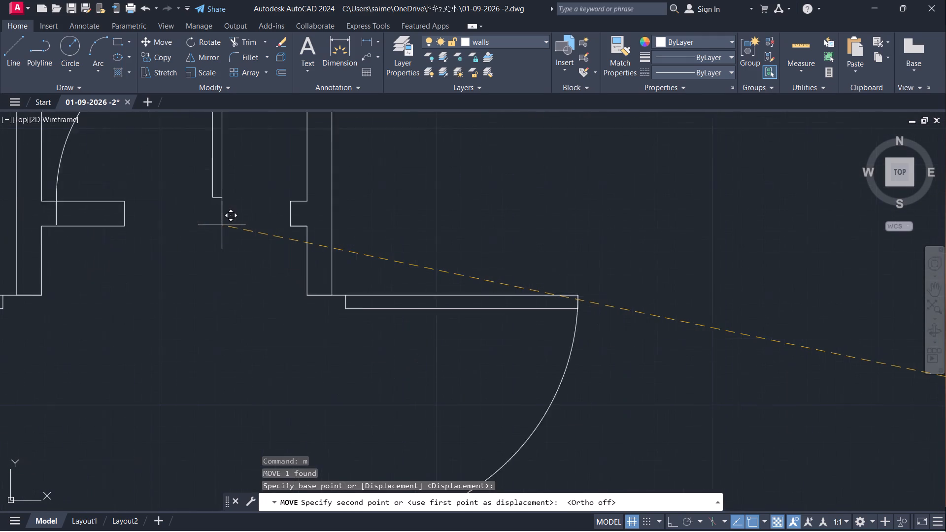
pyautogui.scroll(2, 222, 225)
pyautogui.scroll(-2, 288, 213)
pyautogui.moveTo(292, 204); pyautogui.dragTo(429, 300, button='middle')
pyautogui.scroll(-1, 422, 292)
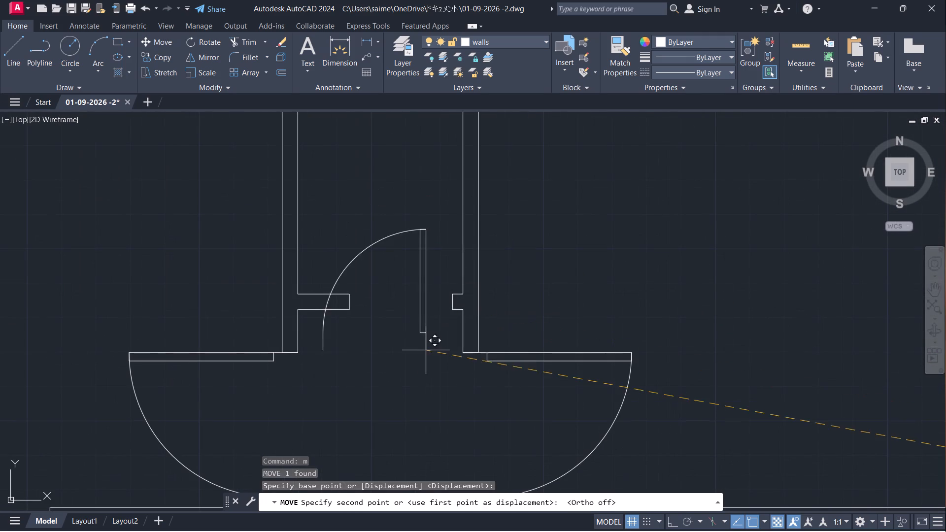
pyautogui.click(453, 308)
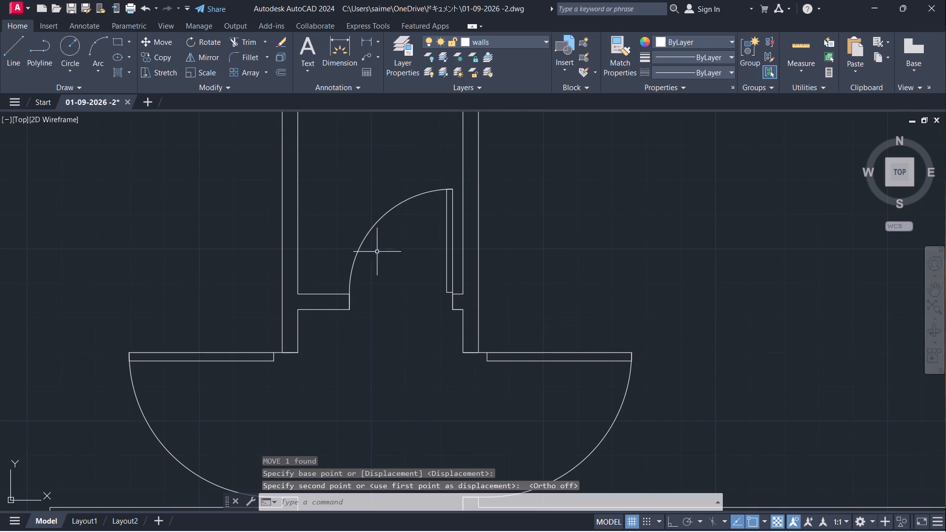
# Mirror the narrow north-centre room's door about a horizontal line south of it, with ortho on, keeping the original.
pyautogui.click(376, 222)
pyautogui.scroll(-3, 697, 240)
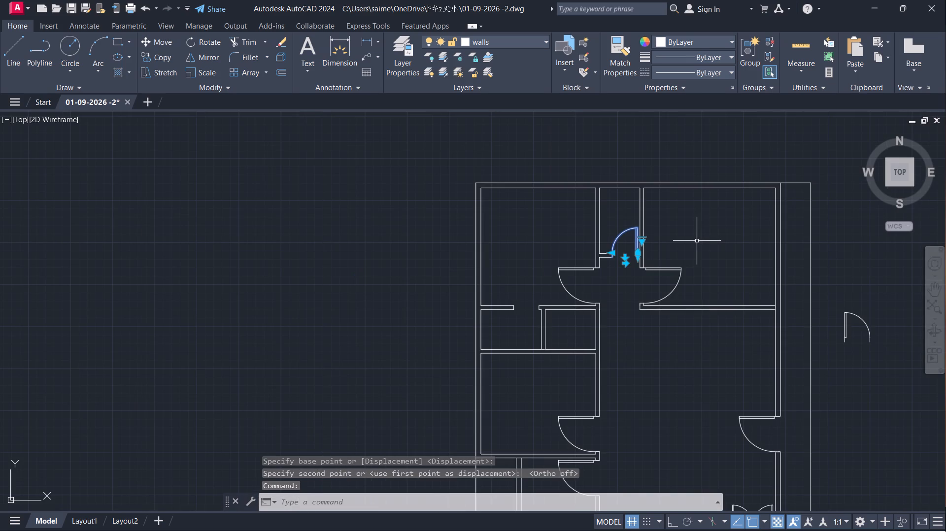
pyautogui.write('mi')
pyautogui.press('Return')
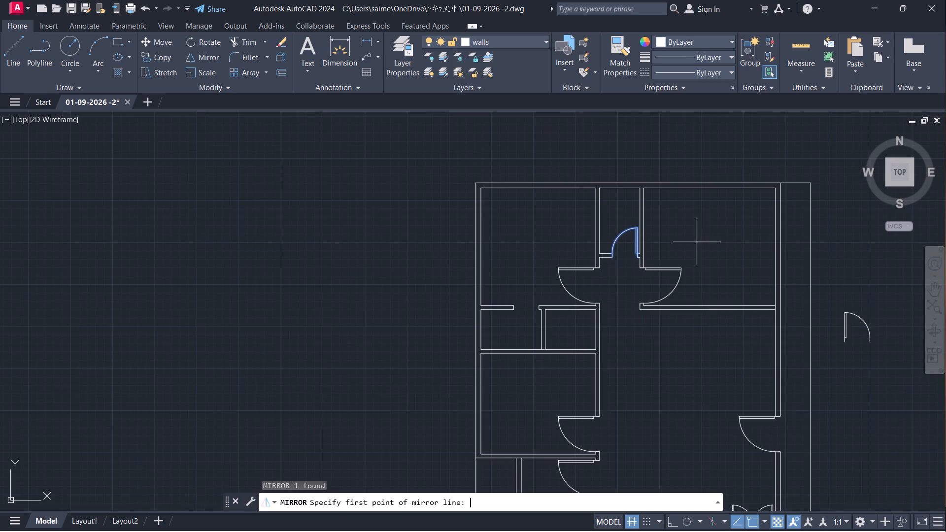
pyautogui.click(620, 287)
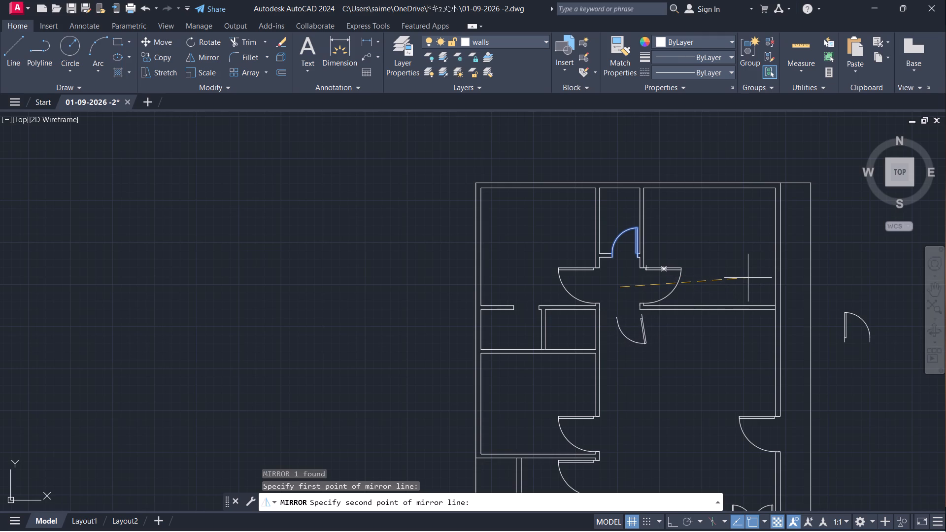
pyautogui.press('F8')
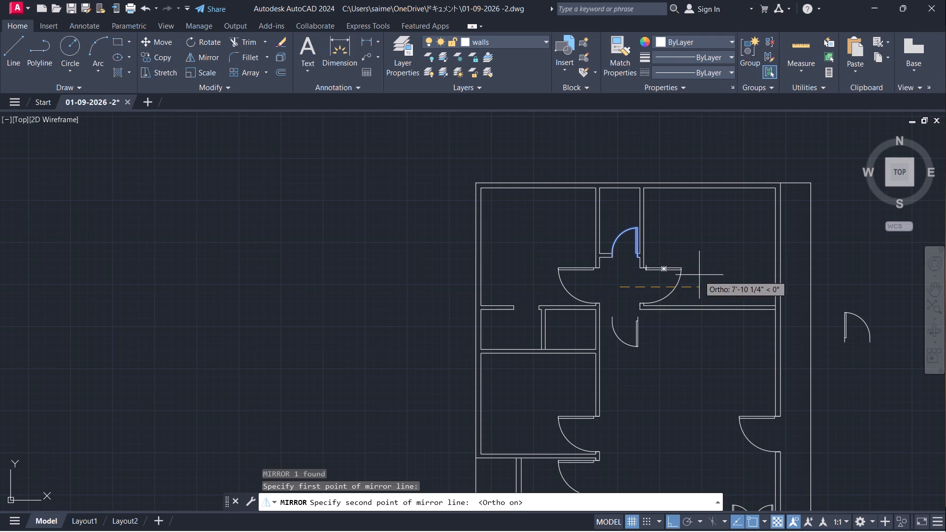
pyautogui.click(699, 275)
pyautogui.press('Return')
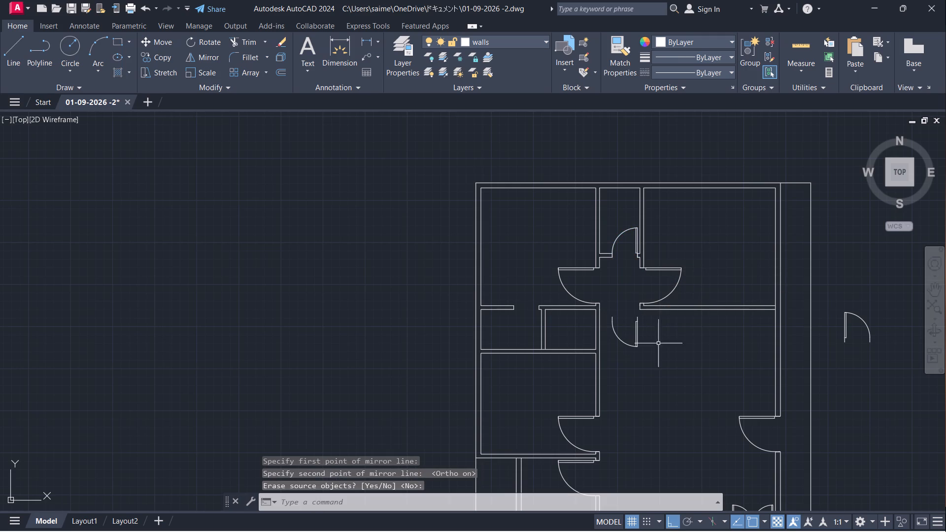
# Move the new mirrored door, with ortho off, by its hinge-side end onto the east jamb's north corner in the northwest room's south-wall opening.
pyautogui.click(623, 341)
pyautogui.press('m')
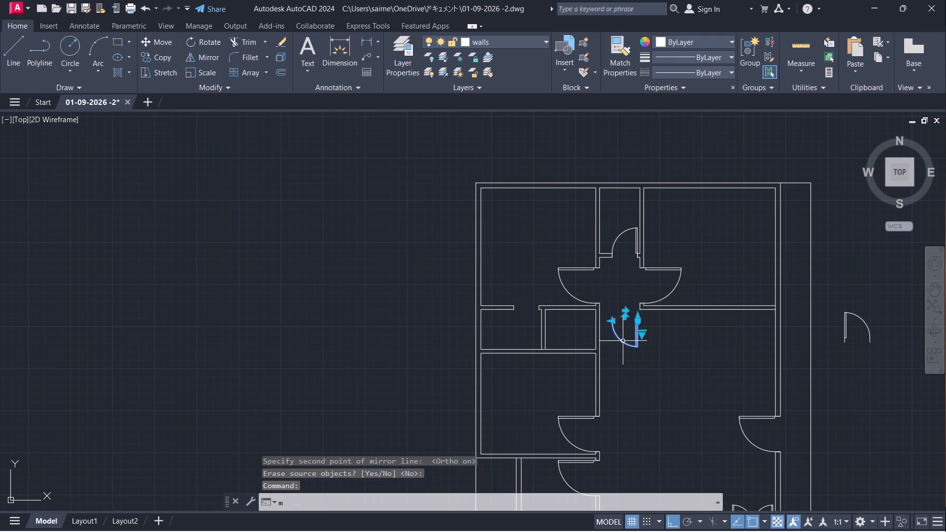
pyautogui.press('Return')
pyautogui.scroll(3, 640, 321)
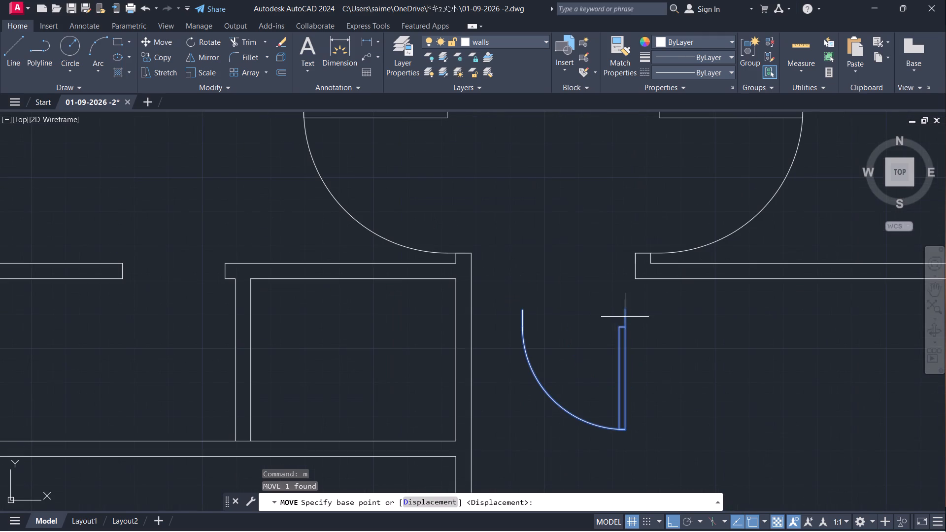
pyautogui.click(626, 308)
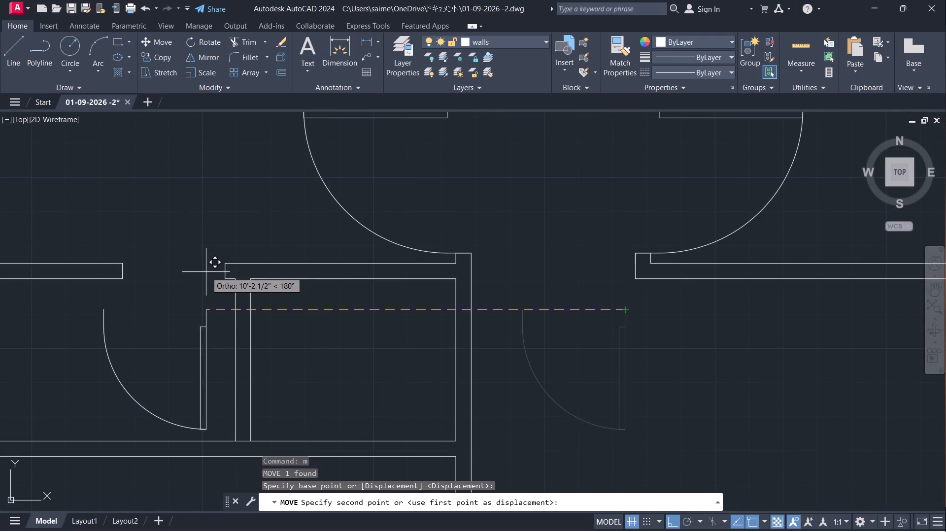
pyautogui.press('F8')
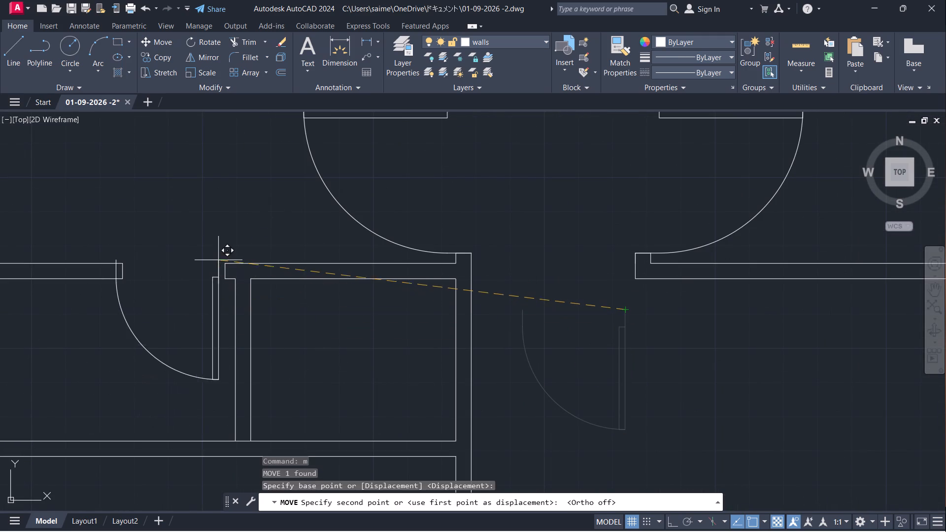
pyautogui.click(223, 263)
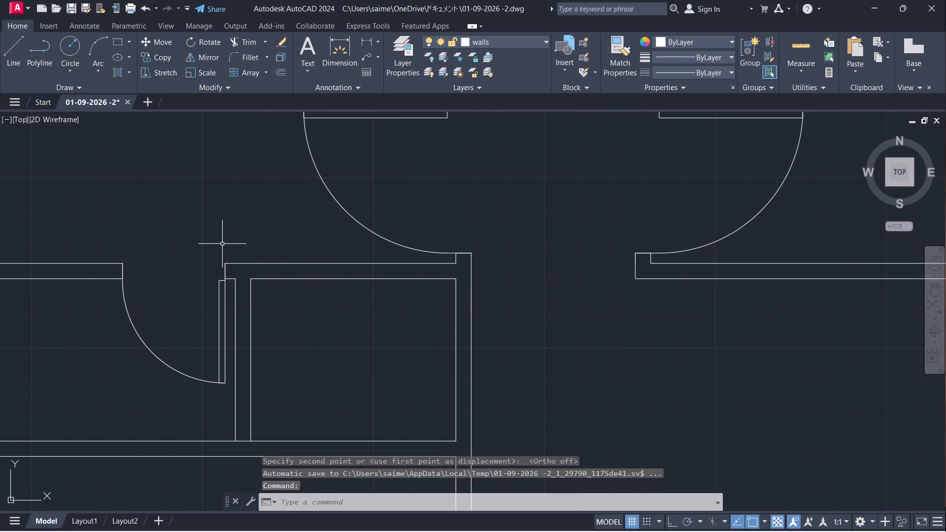
pyautogui.press('Escape')
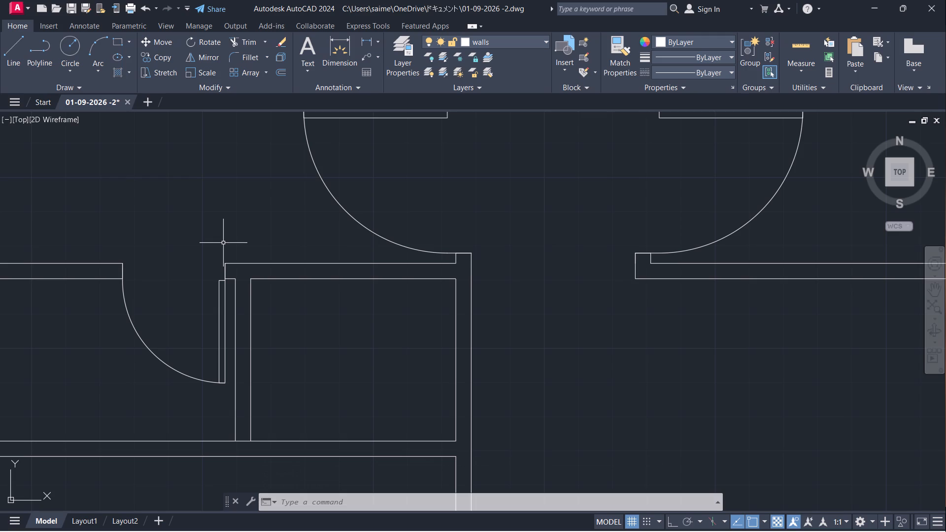
# Erase the remaining spare door east of the plan.
pyautogui.scroll(-3, 340, 415)
pyautogui.moveTo(406, 410); pyautogui.dragTo(383, 214, button='middle')
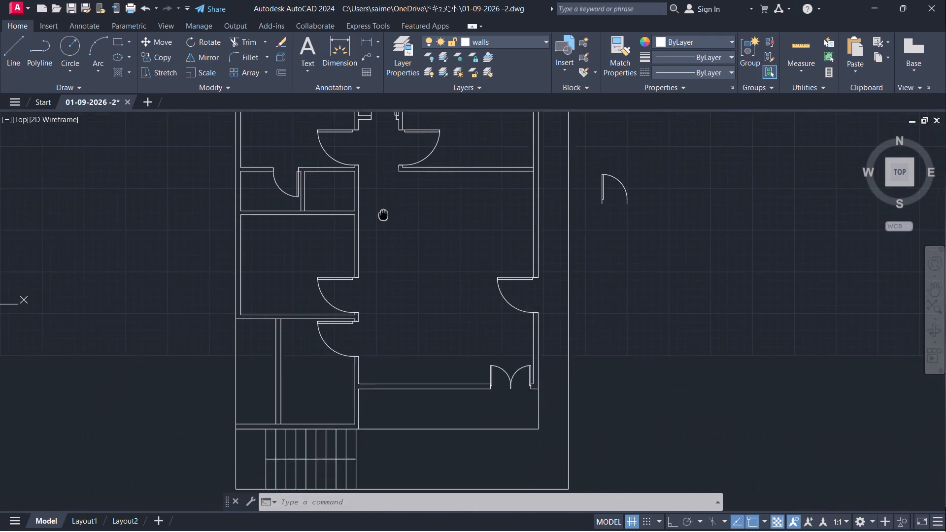
pyautogui.moveTo(383, 214); pyautogui.dragTo(369, 269, button='middle')
pyautogui.click(619, 233)
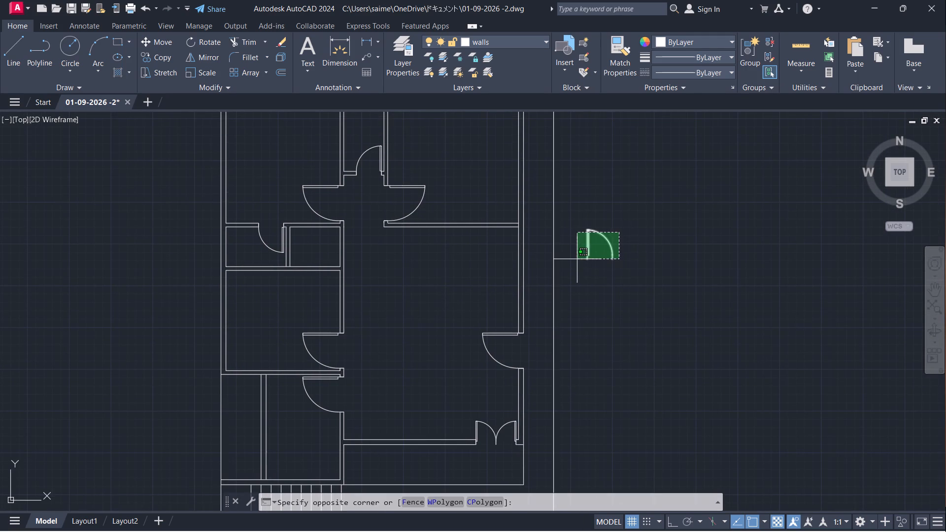
pyautogui.click(577, 259)
pyautogui.press('e')
pyautogui.press('Return')
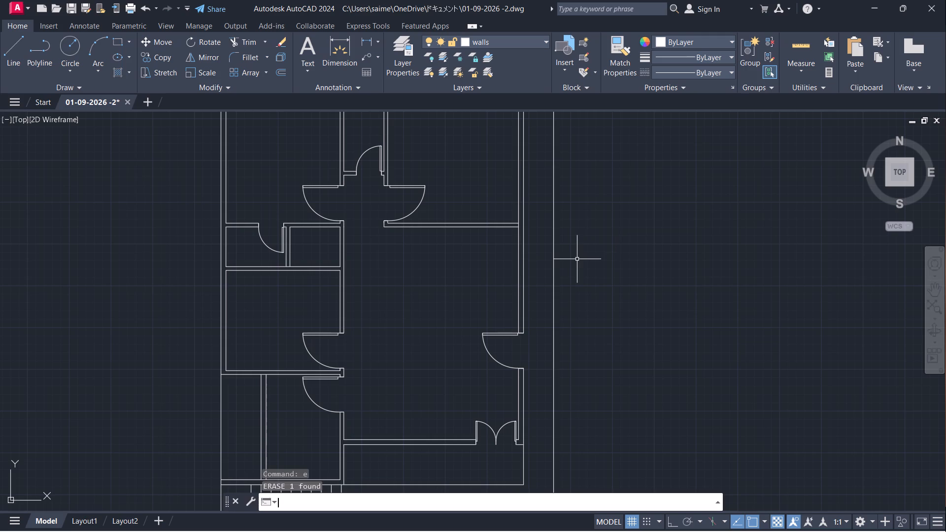
# Draw lines marking a 3' opening in the east wall of the small room south of the northwest room, with jamb lines across the wall.
pyautogui.moveTo(423, 344); pyautogui.dragTo(505, 388, button='middle')
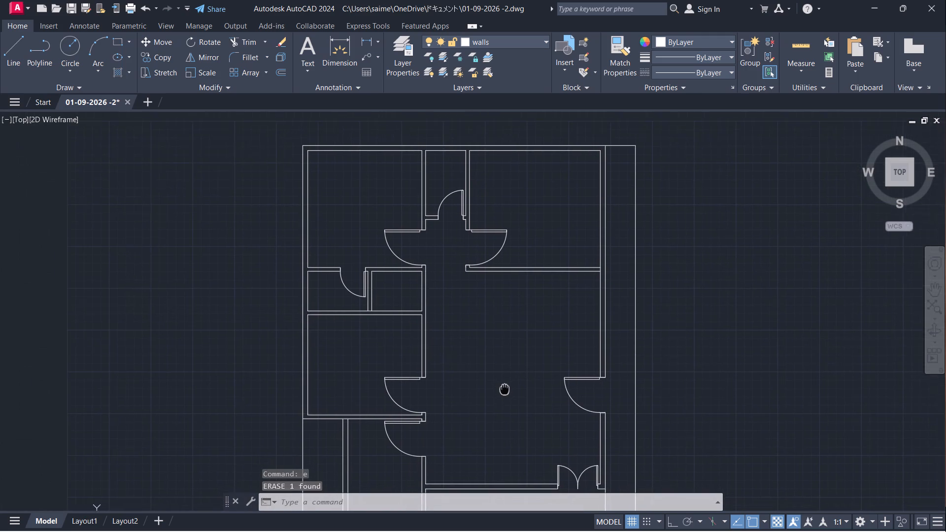
pyautogui.moveTo(505, 388); pyautogui.dragTo(501, 386, button='middle')
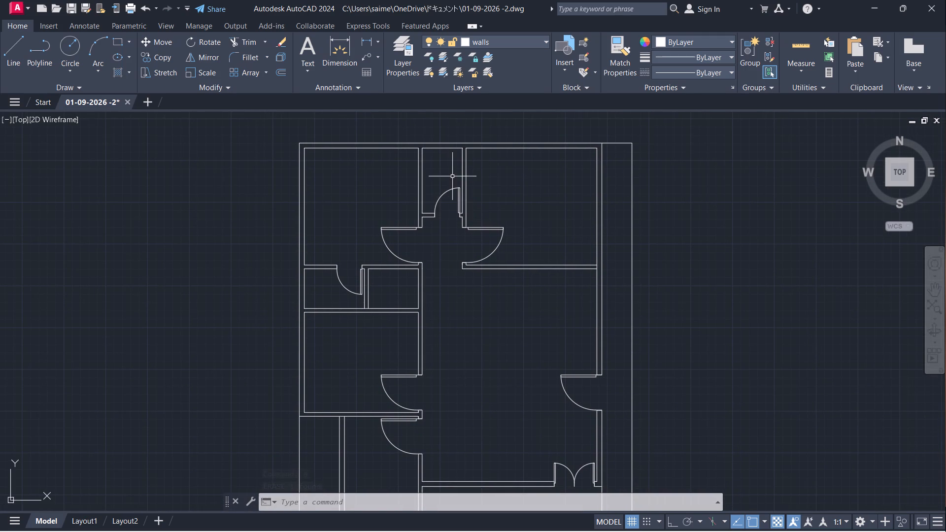
pyautogui.scroll(4, 452, 176)
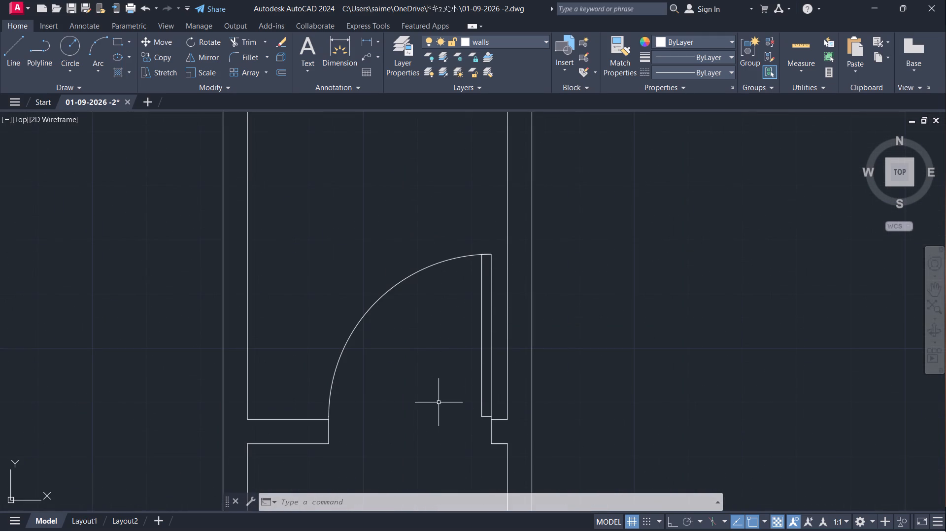
pyautogui.scroll(-3, 411, 392)
pyautogui.moveTo(397, 417); pyautogui.dragTo(484, 198, button='middle')
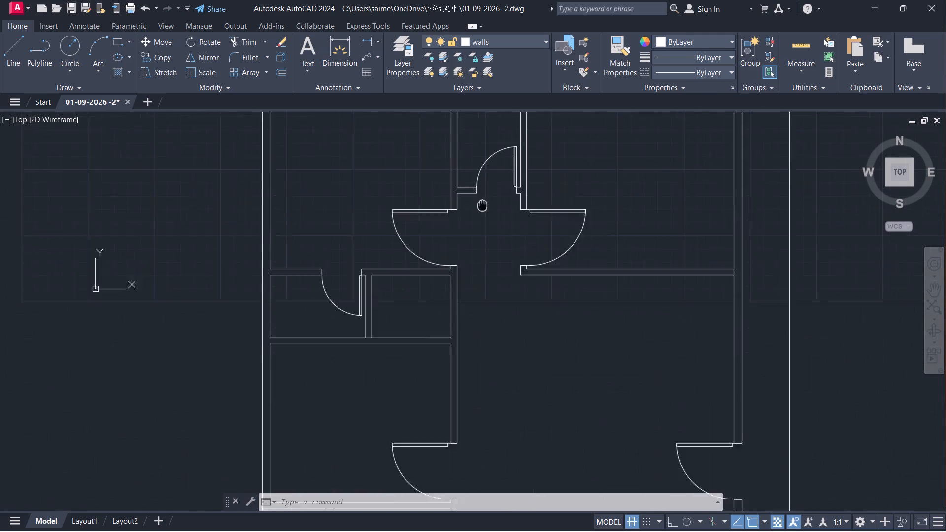
pyautogui.moveTo(484, 198); pyautogui.dragTo(486, 192, button='middle')
pyautogui.moveTo(473, 259); pyautogui.dragTo(394, 304, button='middle')
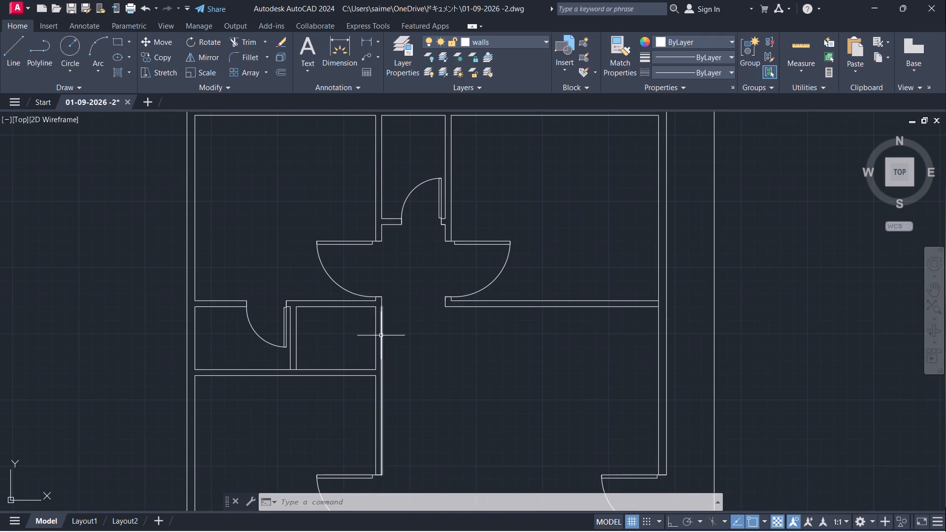
pyautogui.press('l')
pyautogui.press('Return')
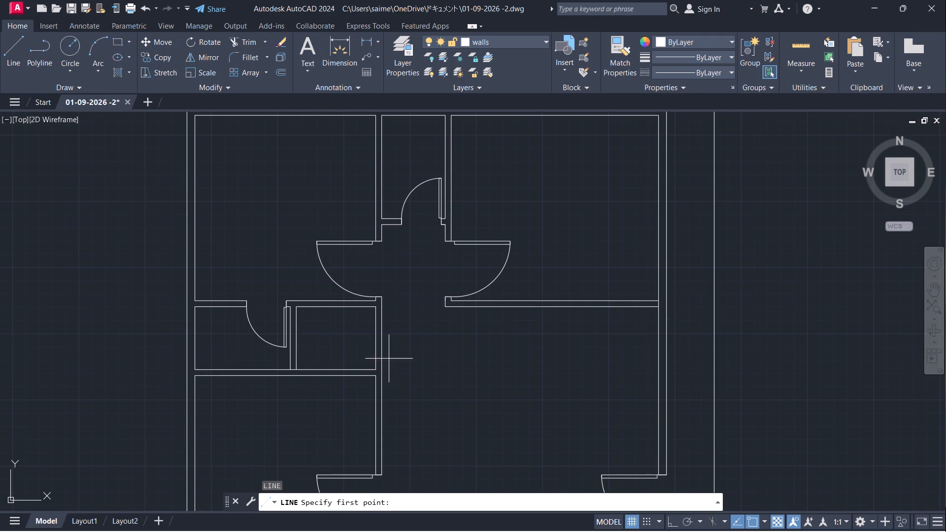
pyautogui.scroll(3, 389, 359)
pyautogui.click(330, 381)
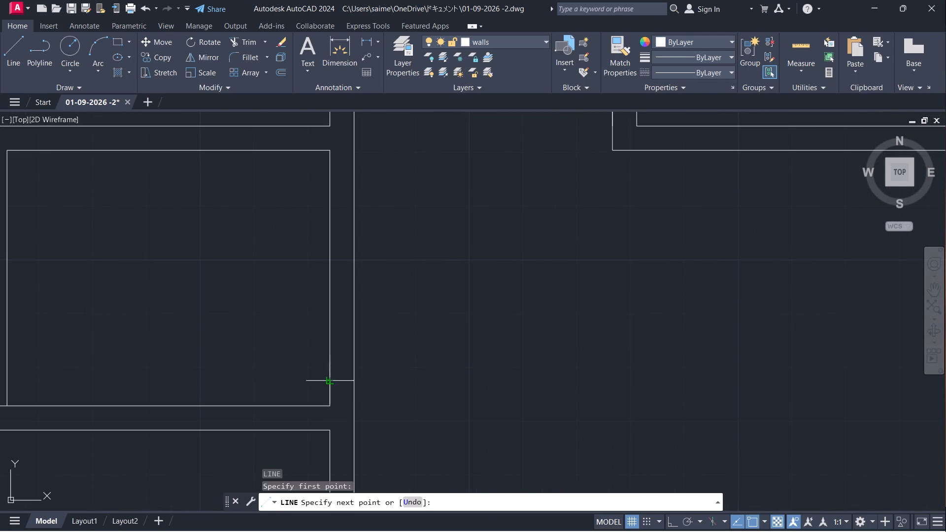
pyautogui.click(350, 381)
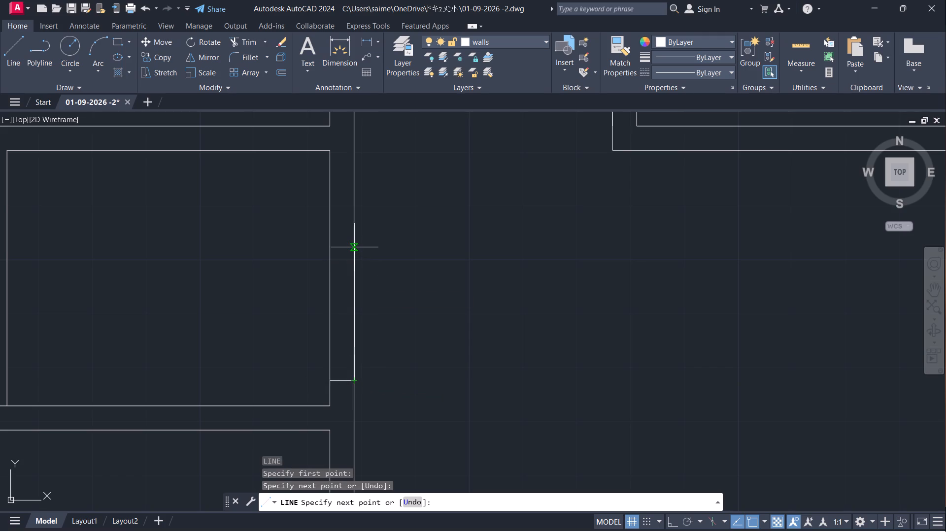
pyautogui.write("3'")
pyautogui.press('Return')
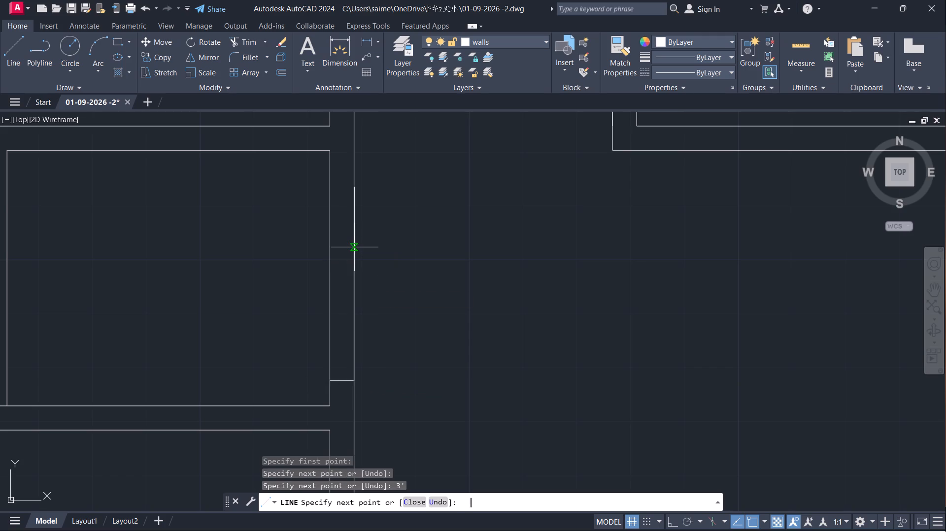
pyautogui.click(328, 184)
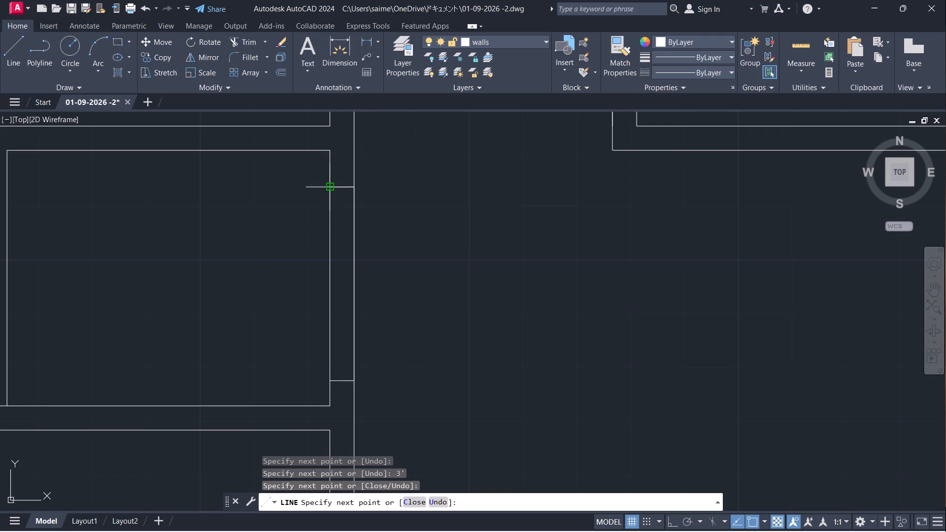
pyautogui.press('Escape')
# Trim both wall lines between the two jamb lines to cut the 3' opening in the small room's east wall.
pyautogui.write('trr')
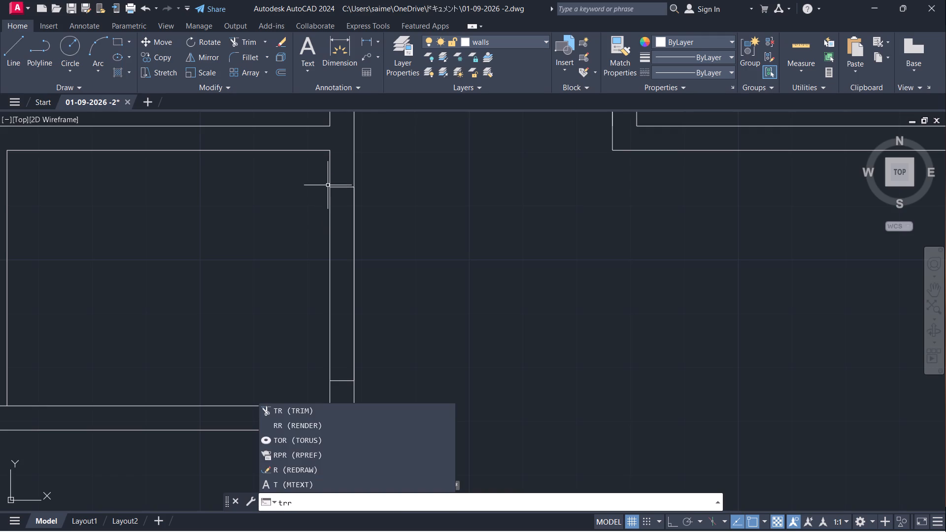
pyautogui.press('BackSpace')
pyautogui.press('BackSpace')
pyautogui.press('BackSpace')
pyautogui.write('tr')
pyautogui.press('Return')
pyautogui.click(417, 233)
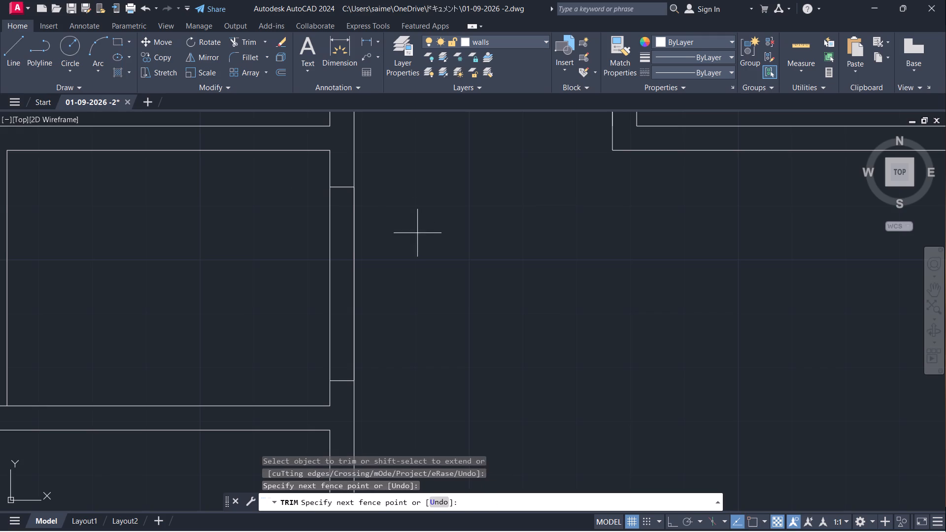
pyautogui.click(313, 258)
pyautogui.scroll(-4, 483, 269)
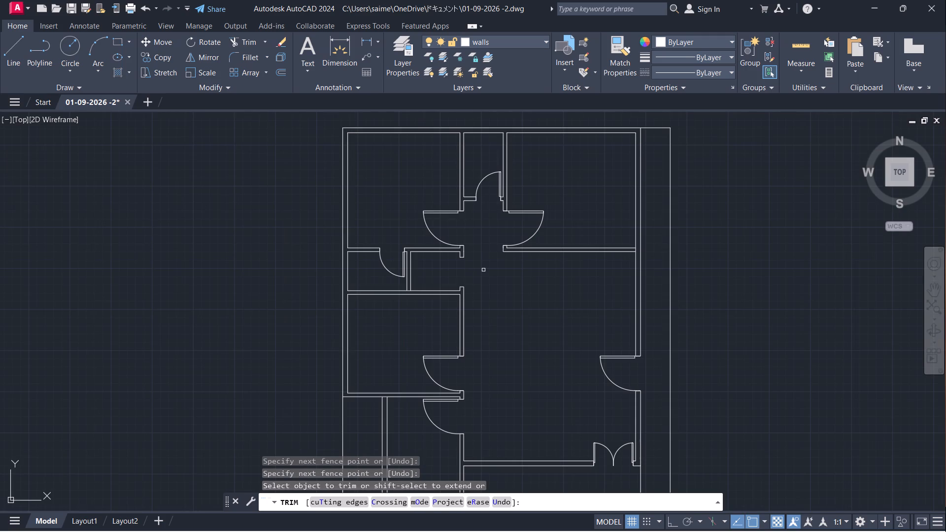
pyautogui.press('Escape')
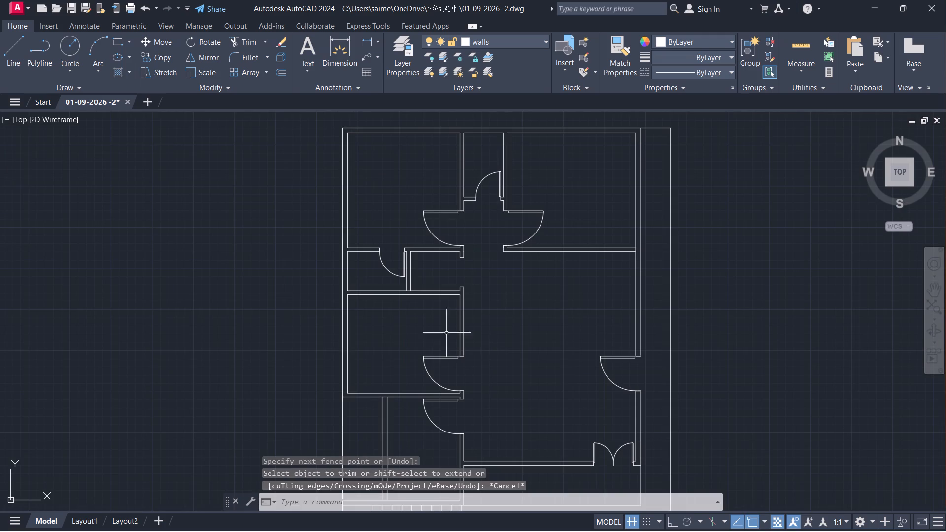
# Add multiline text in the northwest room reading "M.BedRoom", with its size on a second line starting 11'-4.5"X.
pyautogui.moveTo(511, 360); pyautogui.dragTo(430, 290, button='middle')
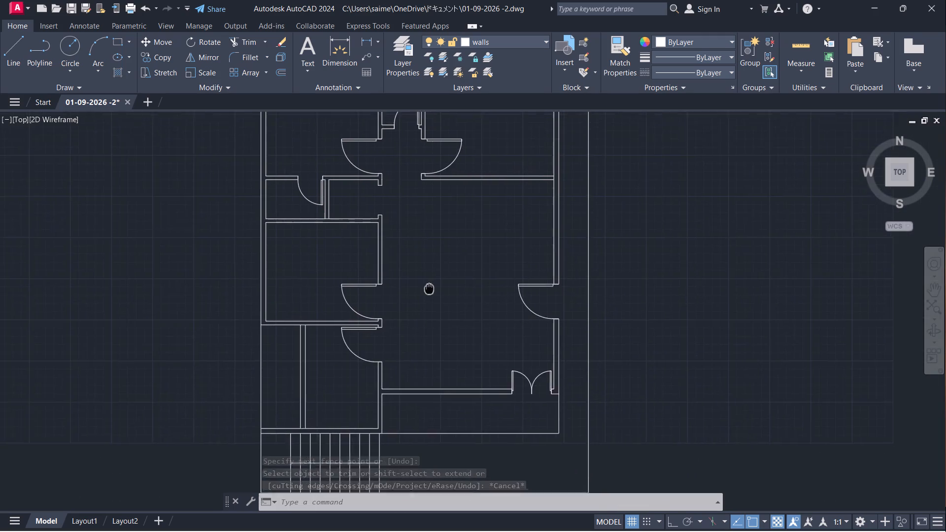
pyautogui.moveTo(430, 290); pyautogui.dragTo(469, 418, button='middle')
pyautogui.moveTo(323, 238); pyautogui.dragTo(317, 294, button='middle')
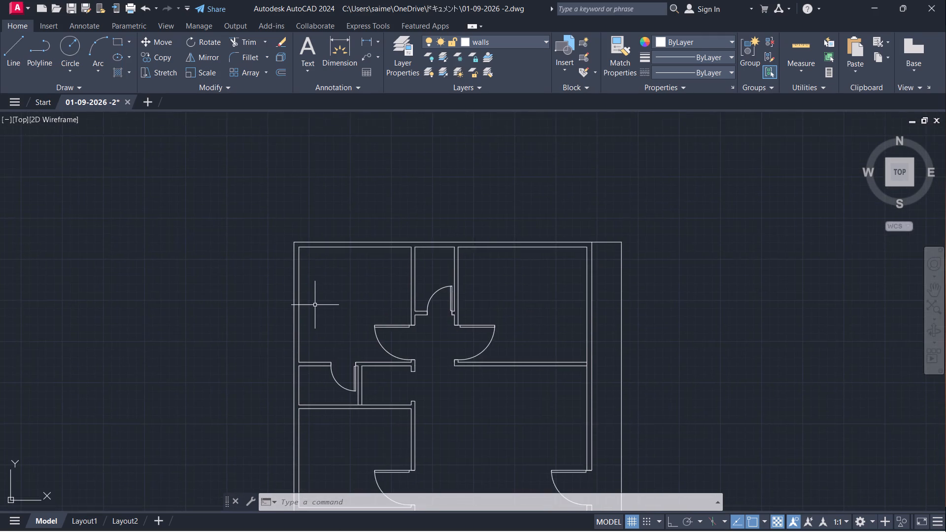
pyautogui.scroll(1, 315, 305)
pyautogui.write('mt')
pyautogui.press('Return')
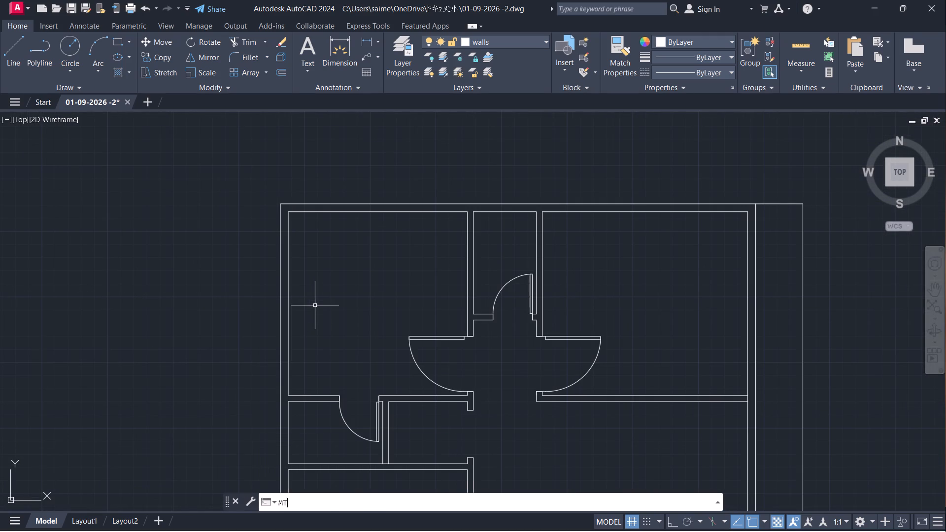
pyautogui.click(312, 284)
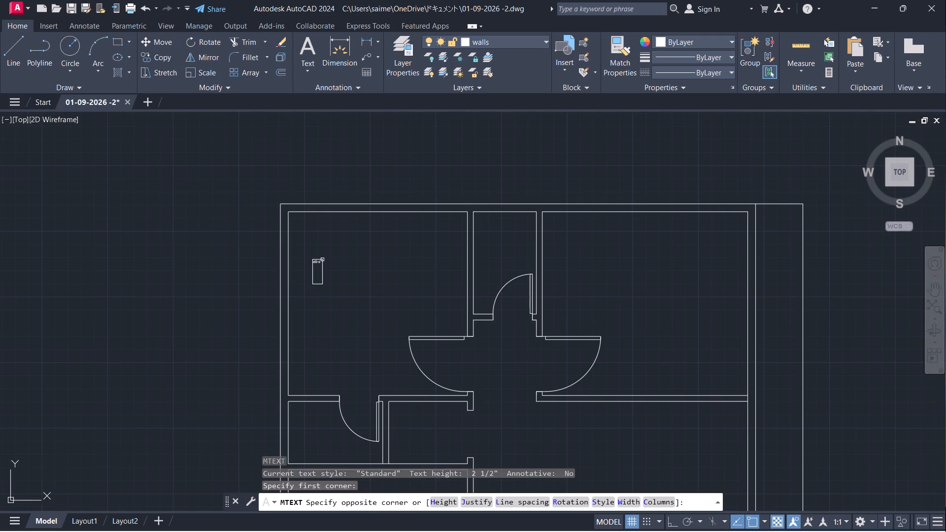
pyautogui.click(321, 257)
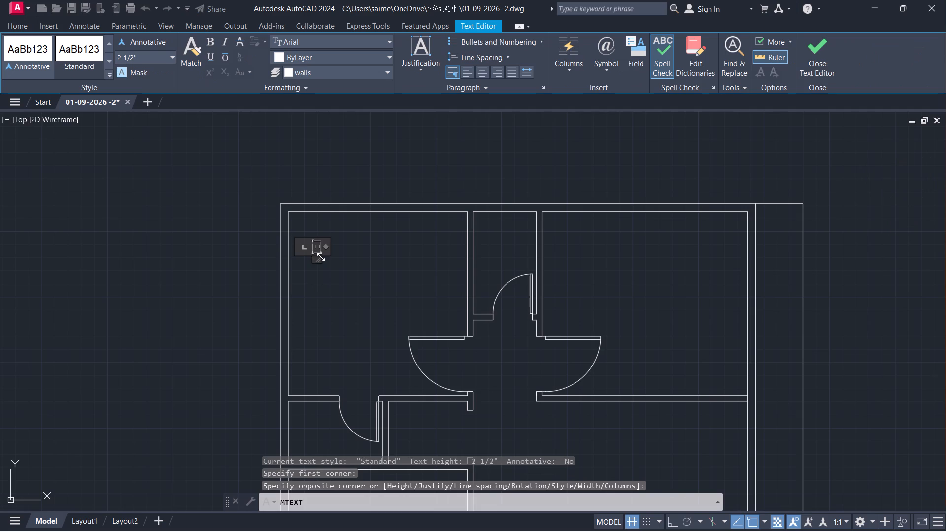
pyautogui.write('M.')
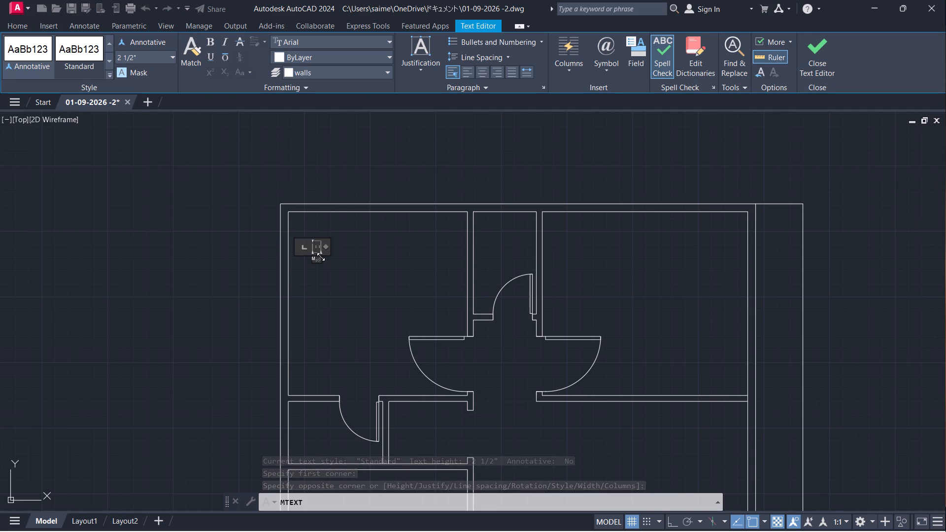
pyautogui.write('ed')
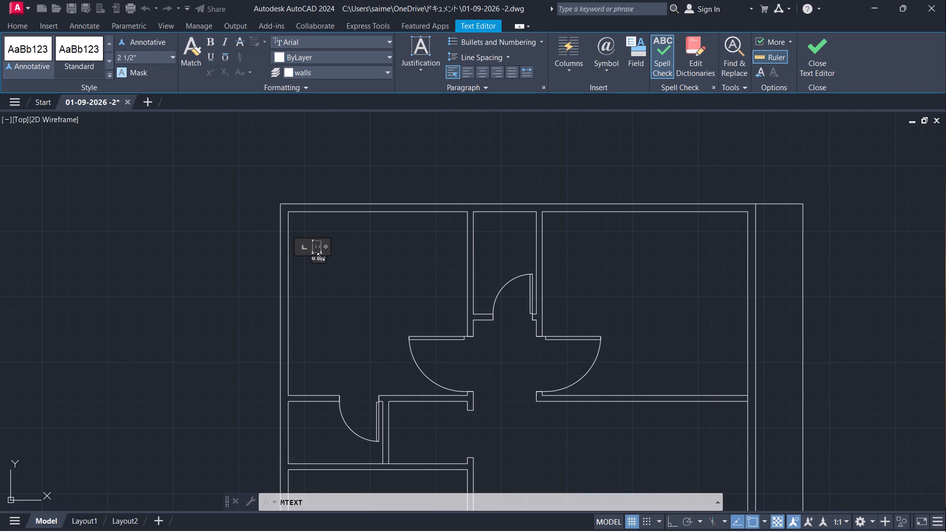
pyautogui.press('r')
pyautogui.press('Return')
pyautogui.write('11')
pyautogui.write("'-4.5")
pyautogui.hotkey('shift', '"')
pyautogui.press('x')
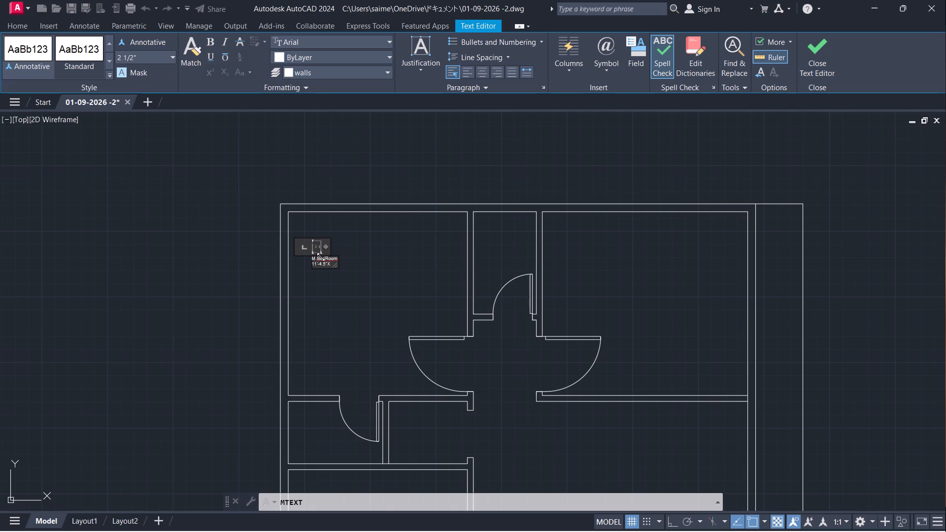
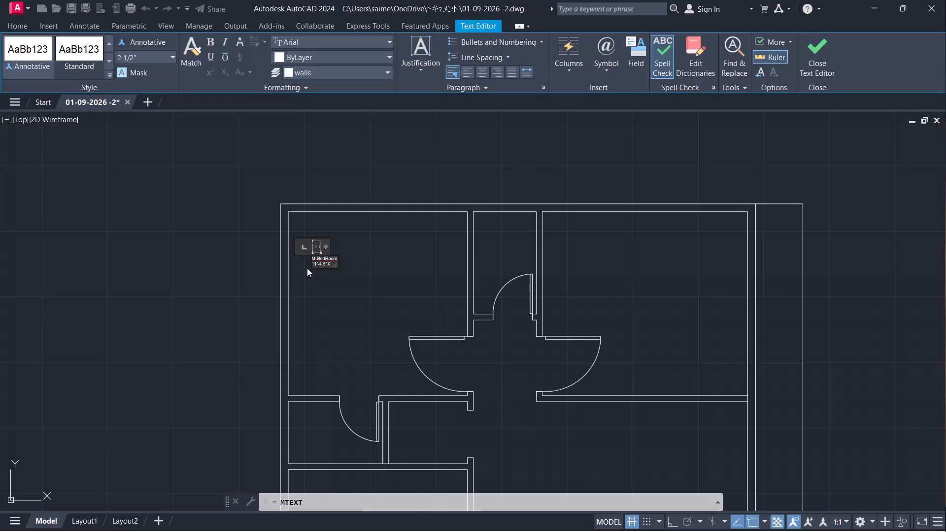
# Complete the size line of the northwest room's M.BedRoom label with 11'-8" so it reads 11'-4.5"X11'-8".
pyautogui.scroll(1, 307, 268)
pyautogui.scroll(3, 335, 234)
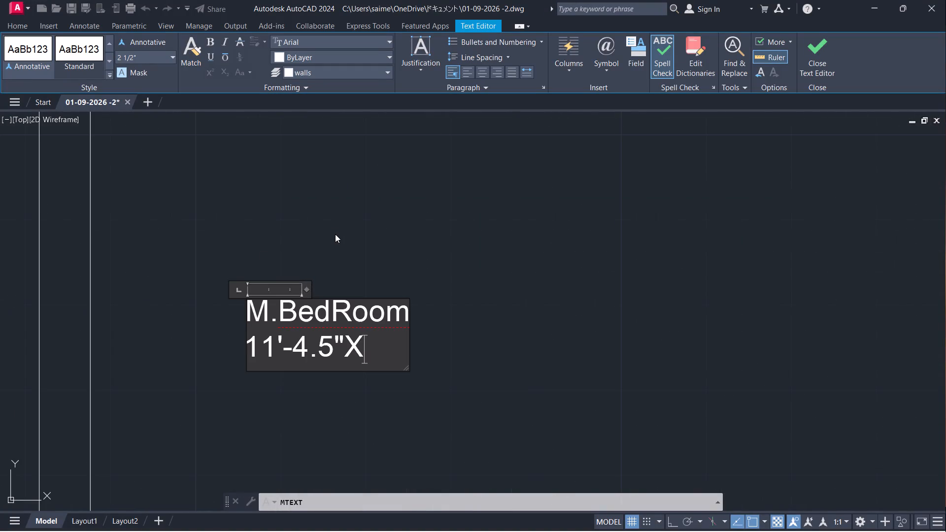
pyautogui.write('11')
pyautogui.write("'-")
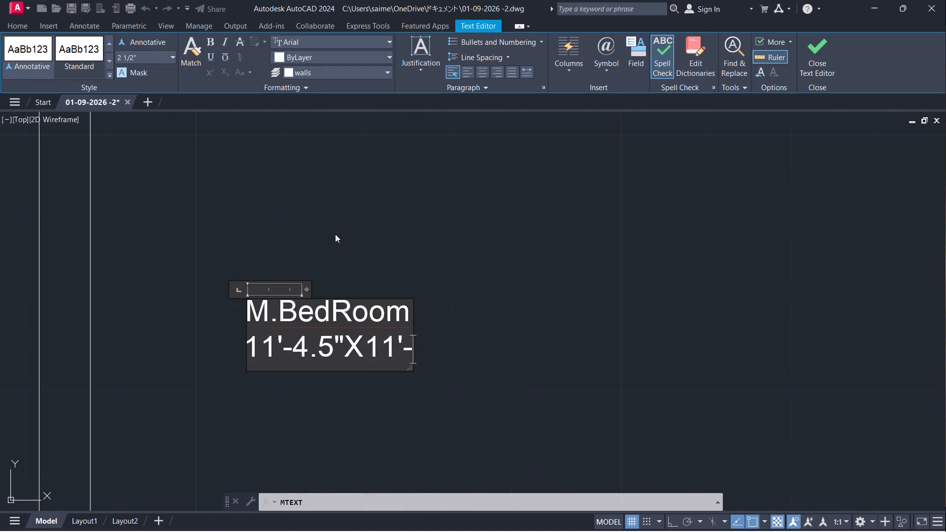
pyautogui.press('8')
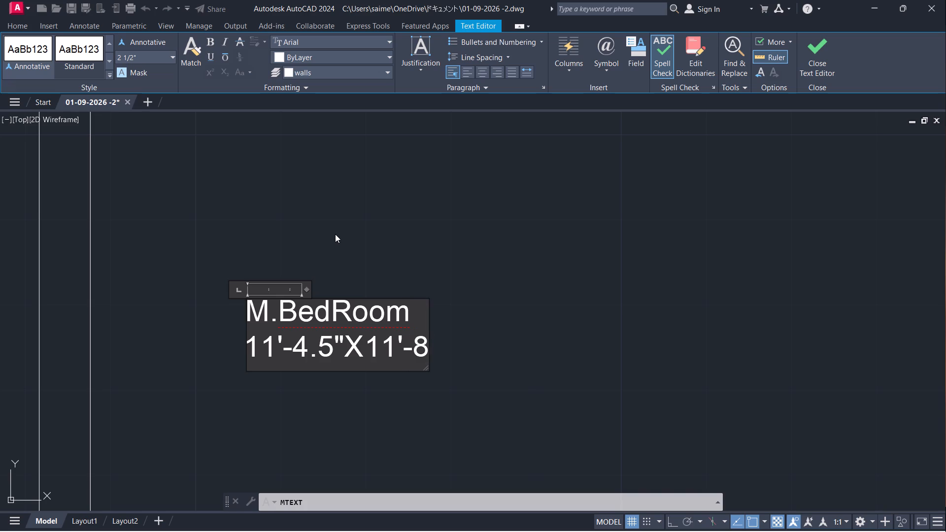
pyautogui.hotkey('shift', '"')
pyautogui.click(455, 294)
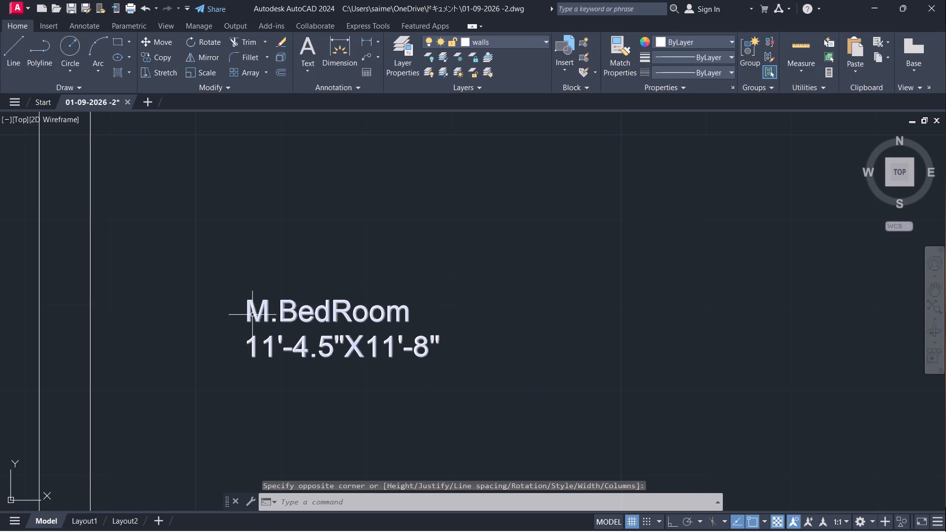
# Scale up the M.BedRoom label about its insertion point to a text height of about 1'-0 1/2".
pyautogui.click(252, 315)
pyautogui.write('SC')
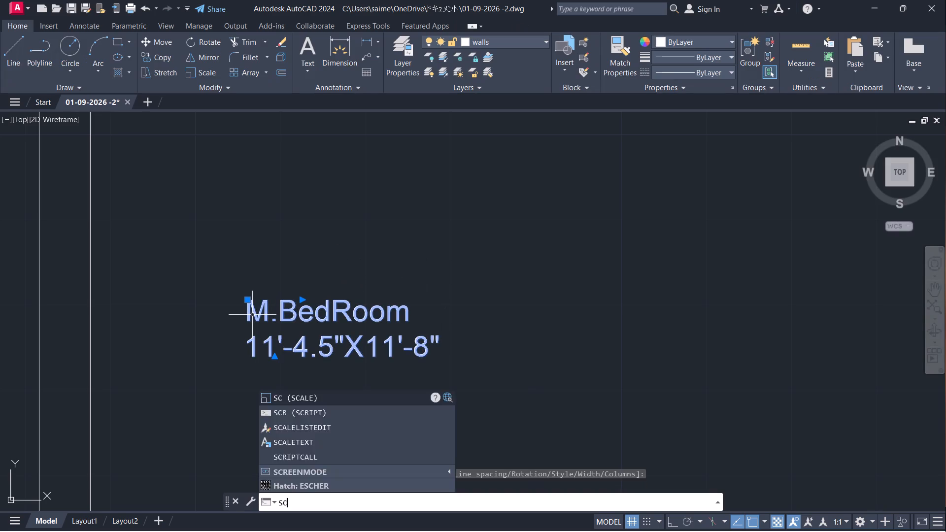
pyautogui.press('Return')
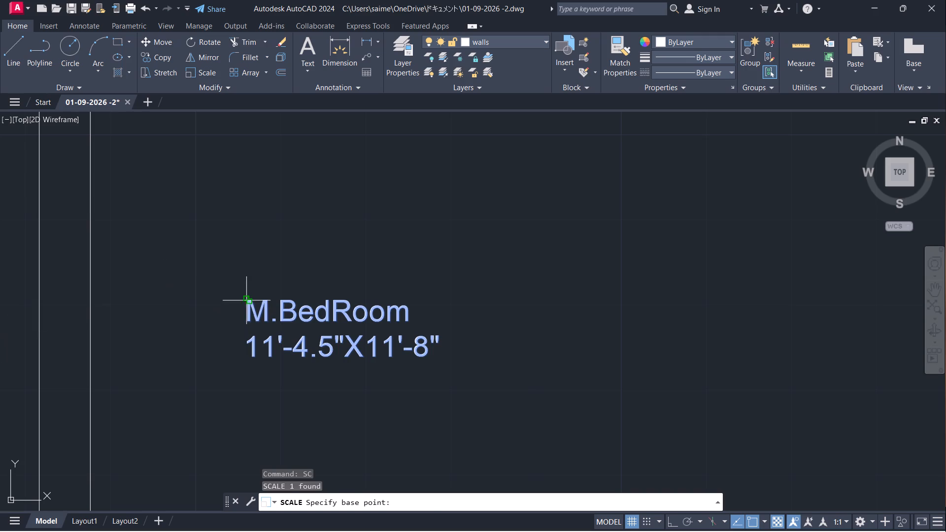
pyautogui.click(248, 299)
pyautogui.scroll(-3, 248, 299)
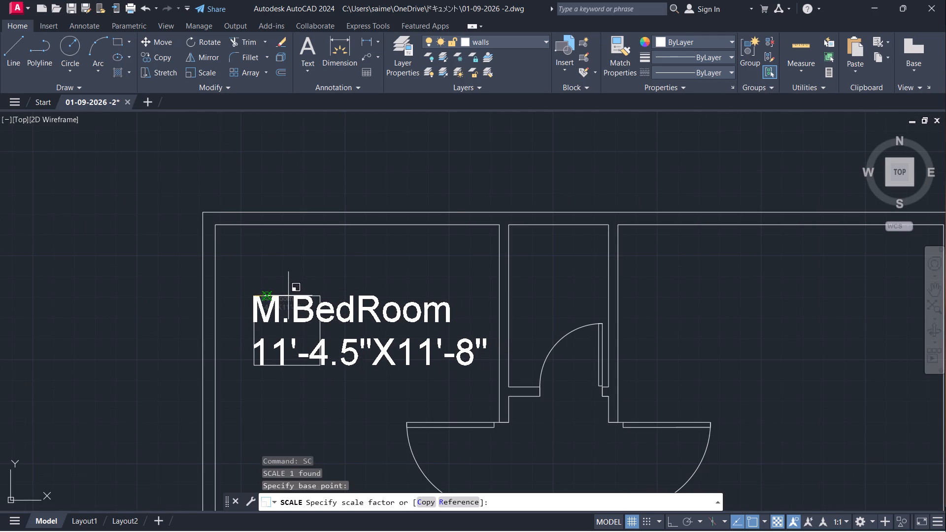
pyautogui.click(289, 297)
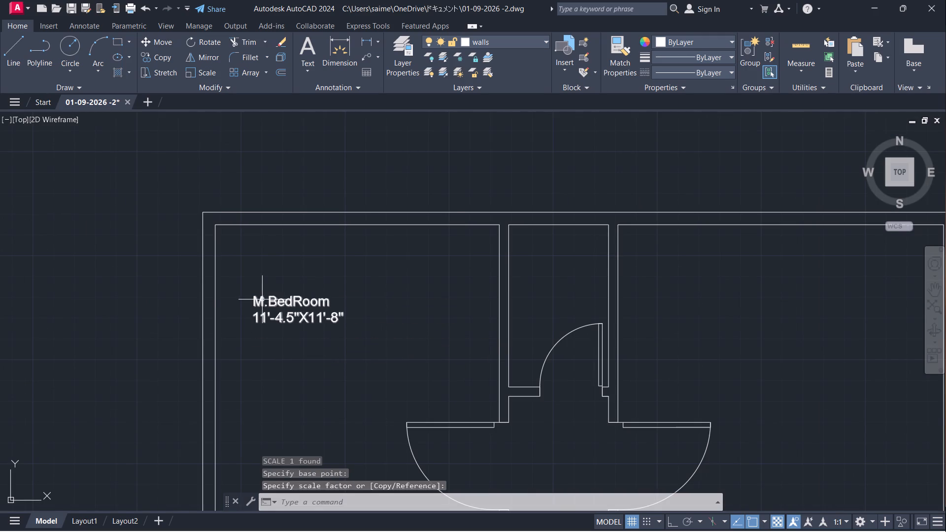
pyautogui.click(262, 299)
pyautogui.write('SC')
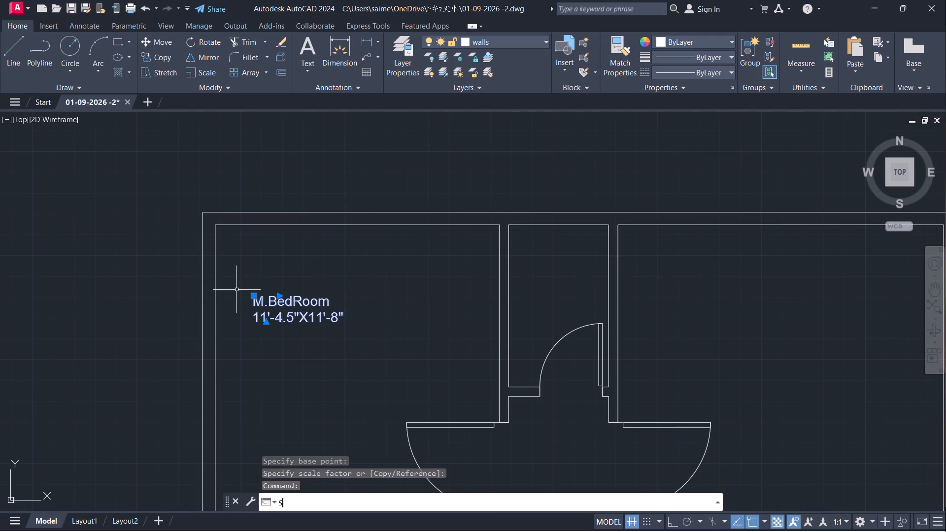
pyautogui.press('Return')
pyautogui.click(255, 296)
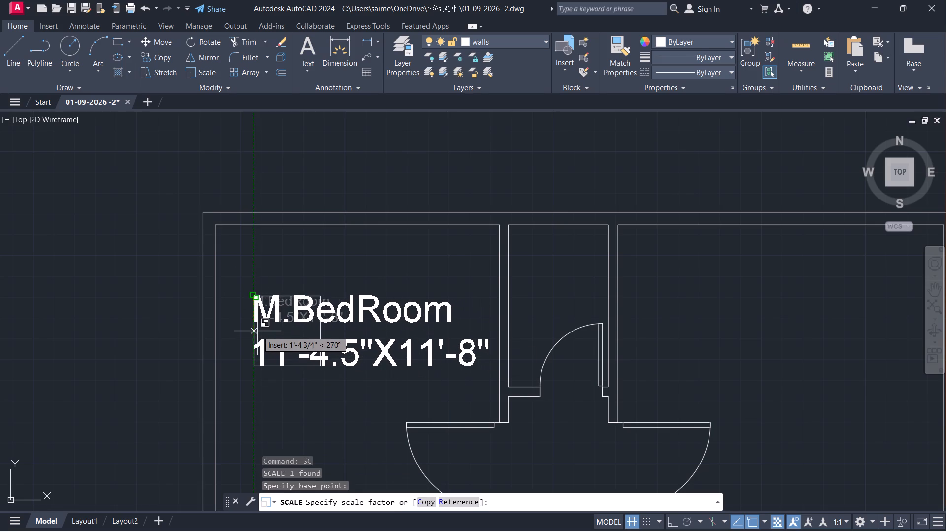
pyautogui.click(257, 331)
pyautogui.scroll(-1, 327, 288)
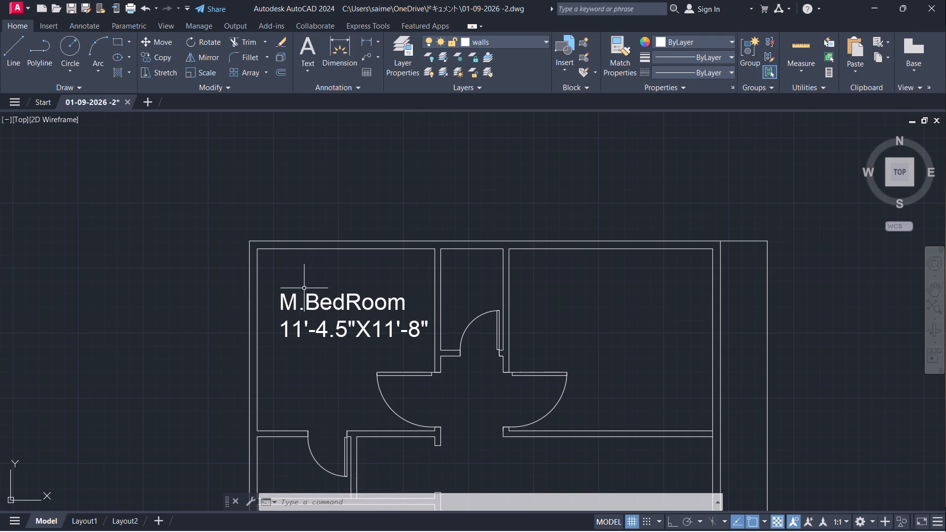
# Copy the M.BedRoom label into the northeast room, the west room below the small room, and the large central room.
pyautogui.click(293, 302)
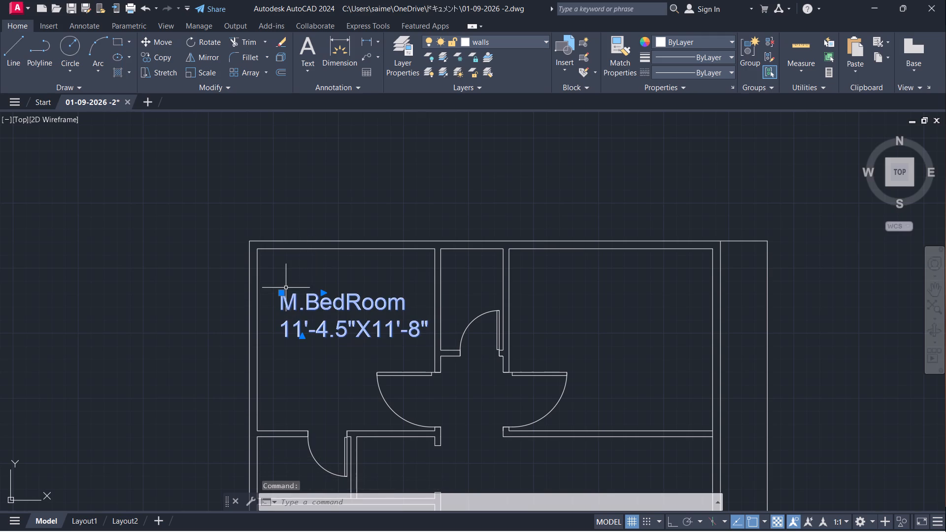
pyautogui.write('CO')
pyautogui.press('Return')
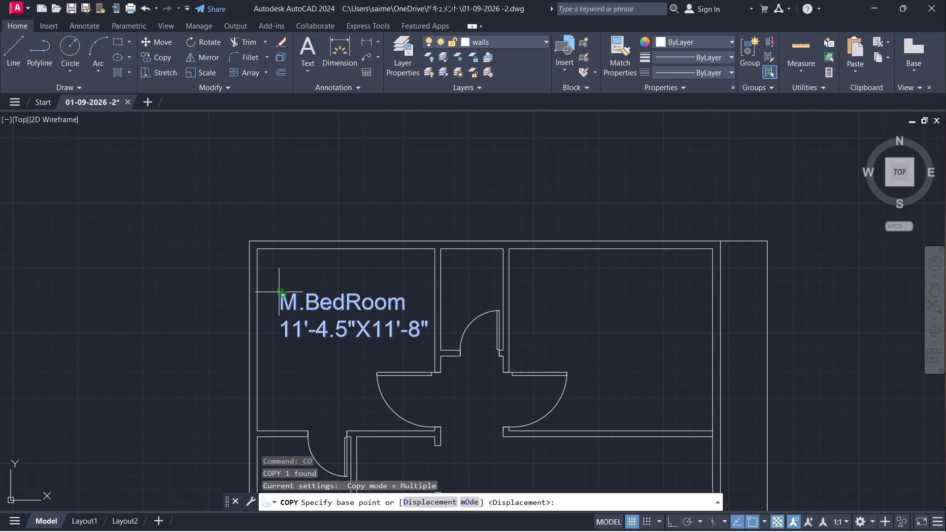
pyautogui.click(279, 294)
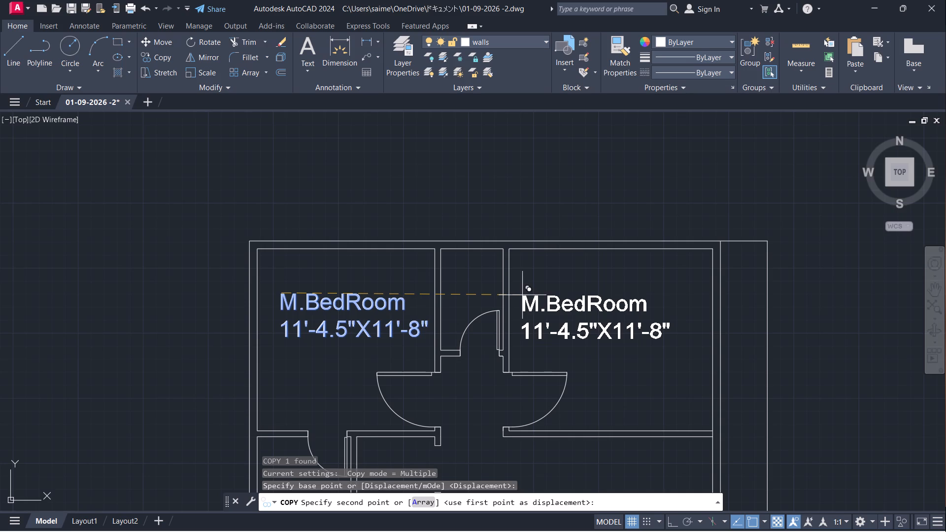
pyautogui.click(549, 295)
pyautogui.scroll(-2, 409, 270)
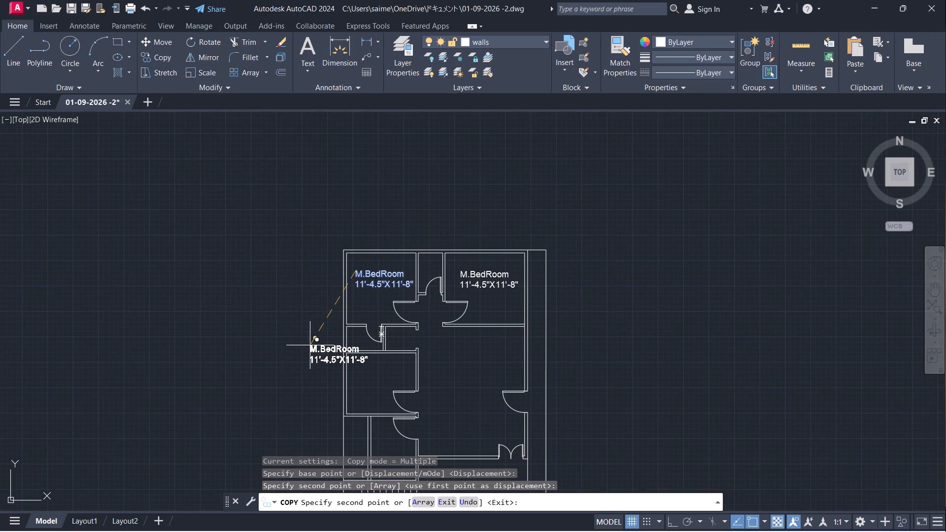
pyautogui.scroll(2, 366, 358)
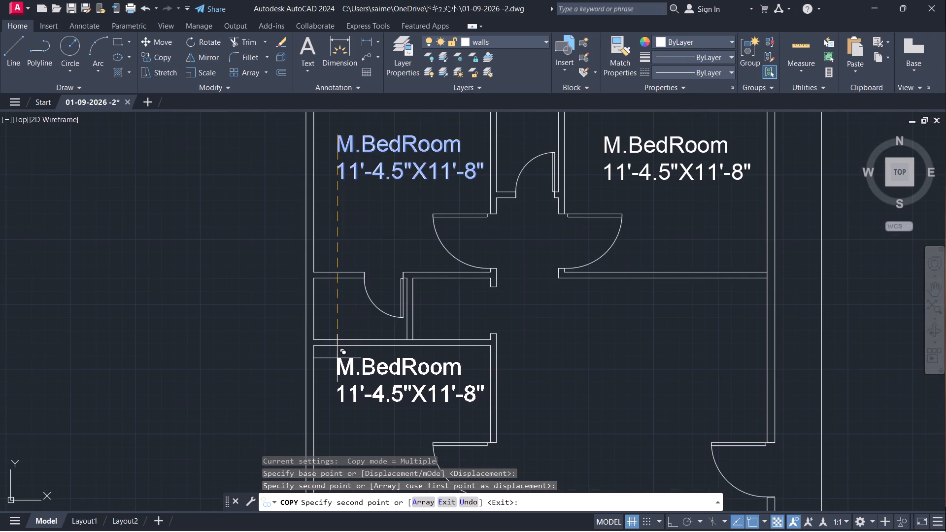
pyautogui.click(330, 359)
pyautogui.scroll(-2, 317, 253)
pyautogui.scroll(4, 333, 383)
pyautogui.scroll(-3, 404, 299)
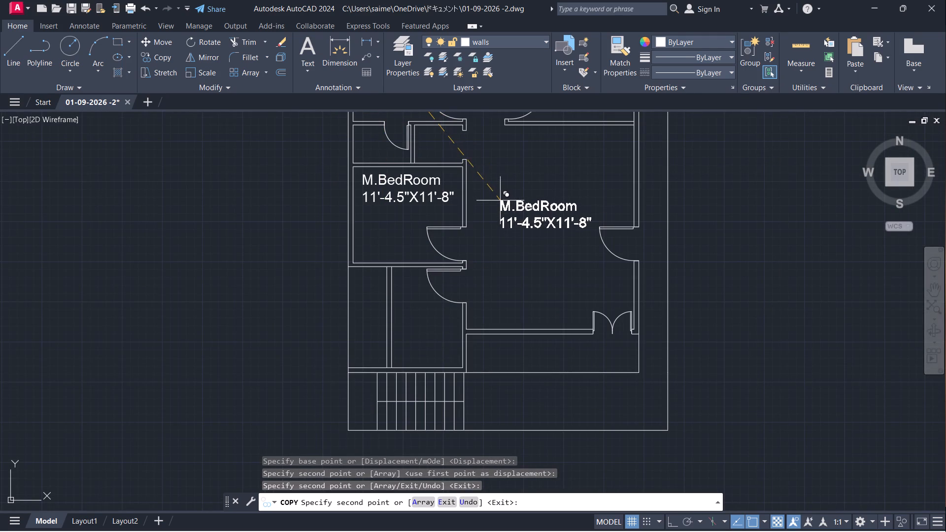
pyautogui.click(495, 195)
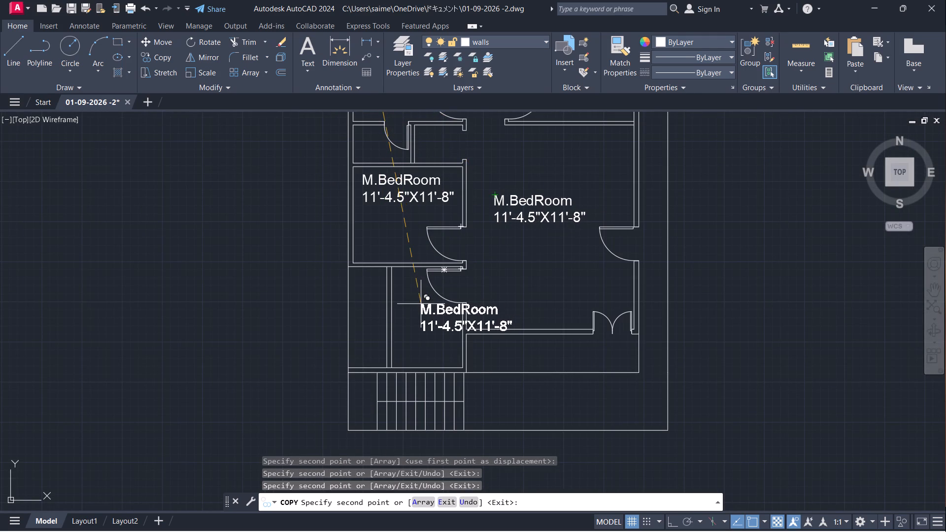
pyautogui.press('Escape')
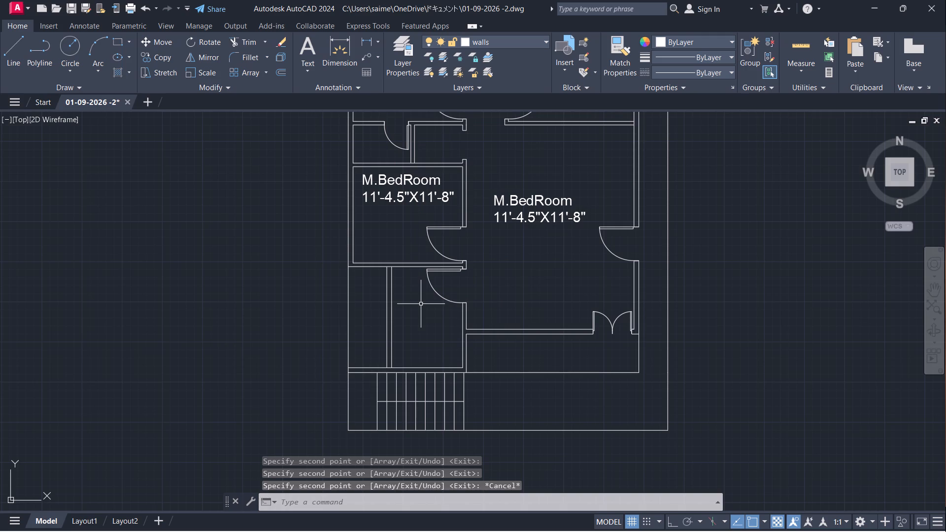
# Edit the label copy in the west room below the small room to read "BedRoom" with size 11'-4.5"X10'-0".
pyautogui.click(409, 184)
pyautogui.doubleClick(395, 180)
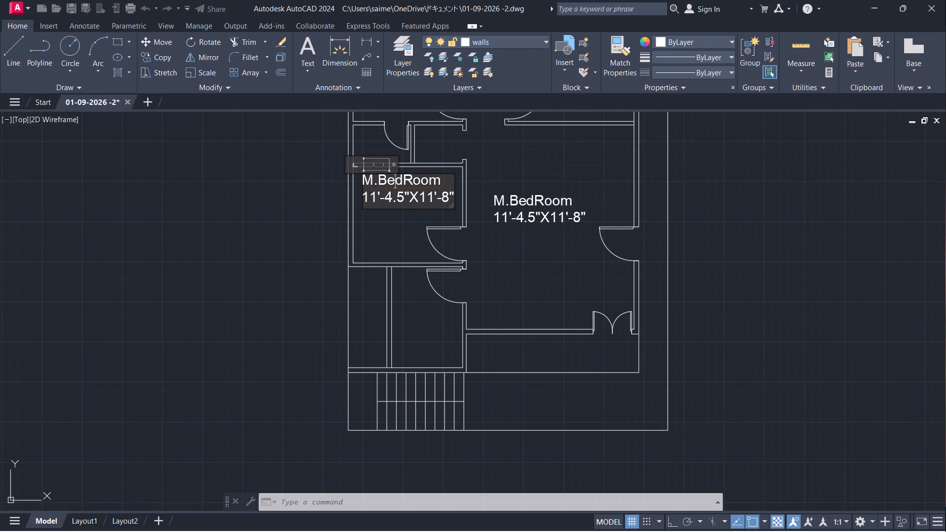
pyautogui.click(375, 180)
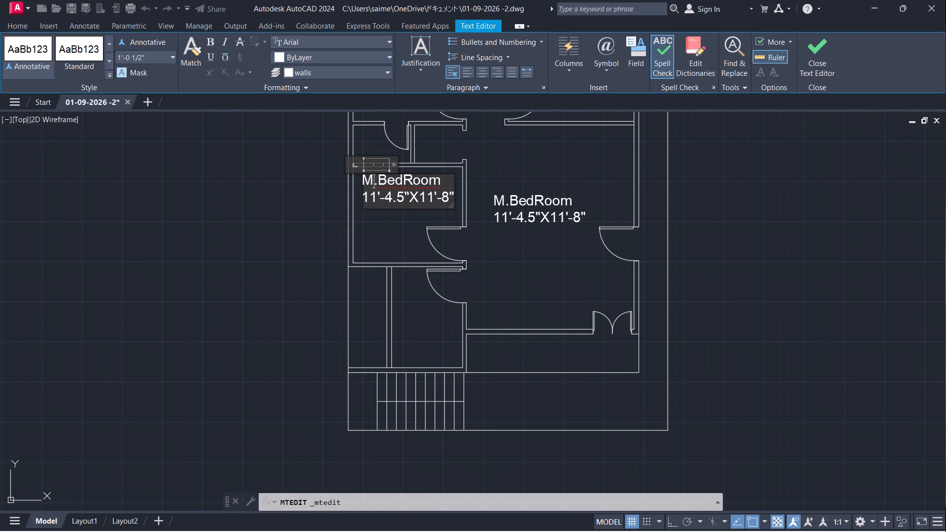
pyautogui.press('Right')
pyautogui.press('BackSpace')
pyautogui.press('BackSpace')
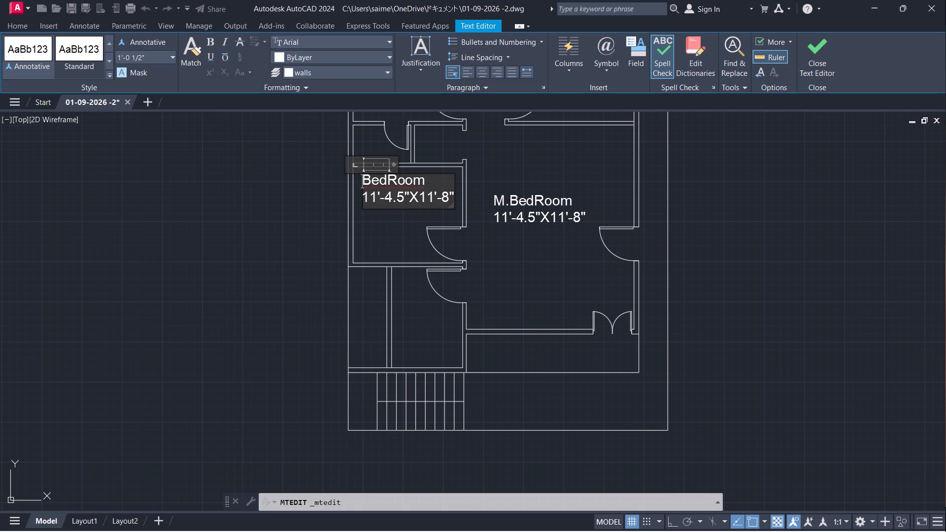
pyautogui.click(431, 196)
pyautogui.press('BackSpace')
pyautogui.press('0')
pyautogui.press('Right')
pyautogui.press('Right')
pyautogui.press('Right')
pyautogui.press('BackSpace')
pyautogui.press('0')
pyautogui.click(525, 275)
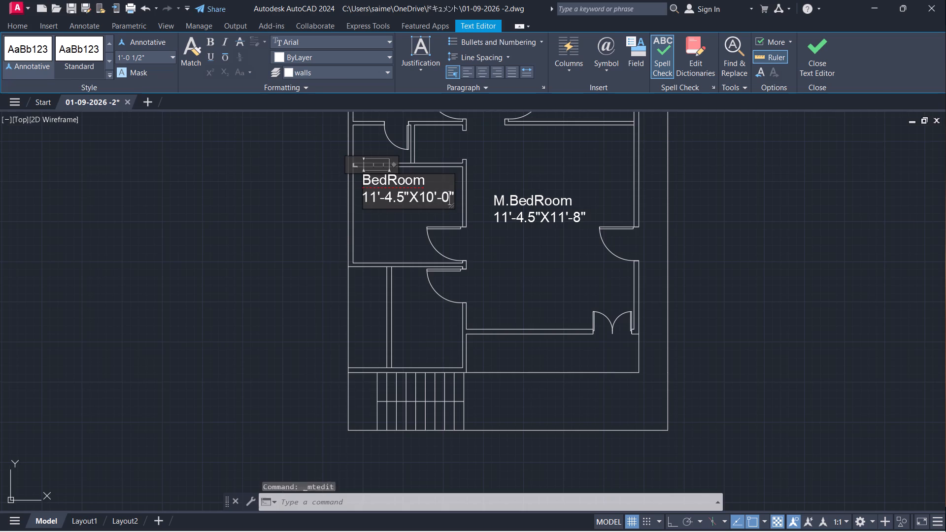
# Replace the whole text of the label copy in the large central room with the name "Hall".
pyautogui.doubleClick(519, 216)
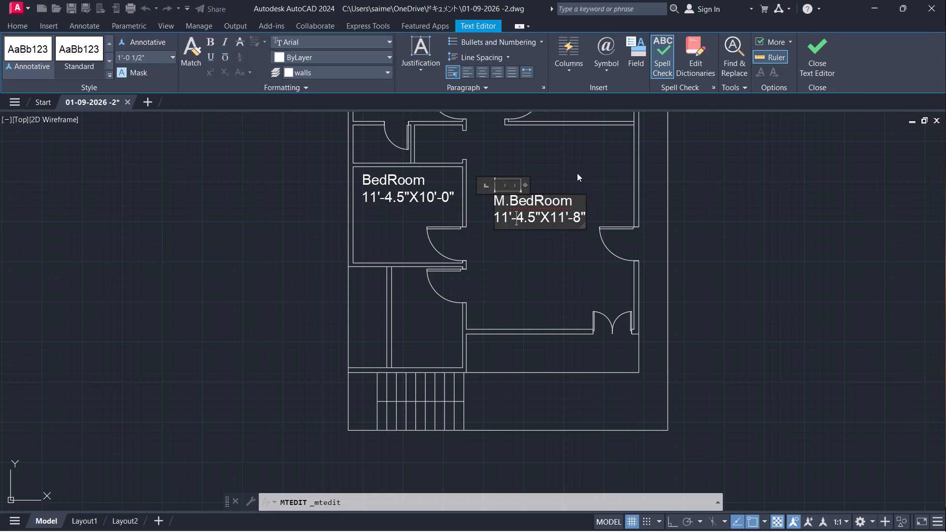
pyautogui.press('Right')
pyautogui.press('Right')
pyautogui.press('Right')
pyautogui.press('Right')
pyautogui.press('Right')
pyautogui.press('Right')
pyautogui.press('Right')
pyautogui.press('Right')
pyautogui.press('Right')
pyautogui.press('Right')
pyautogui.press('Right')
pyautogui.press('Right')
pyautogui.press('Right')
pyautogui.press('Right')
pyautogui.press('BackSpace')
pyautogui.press('BackSpace')
pyautogui.press('BackSpace')
pyautogui.press('BackSpace')
pyautogui.press('BackSpace')
pyautogui.press('BackSpace')
pyautogui.press('BackSpace')
pyautogui.press('BackSpace')
pyautogui.press('BackSpace')
pyautogui.press('BackSpace')
pyautogui.press('BackSpace')
pyautogui.press('BackSpace')
pyautogui.press('BackSpace')
pyautogui.press('BackSpace')
pyautogui.press('BackSpace')
pyautogui.press('BackSpace')
pyautogui.press('BackSpace')
pyautogui.press('BackSpace')
pyautogui.press('BackSpace')
pyautogui.press('BackSpace')
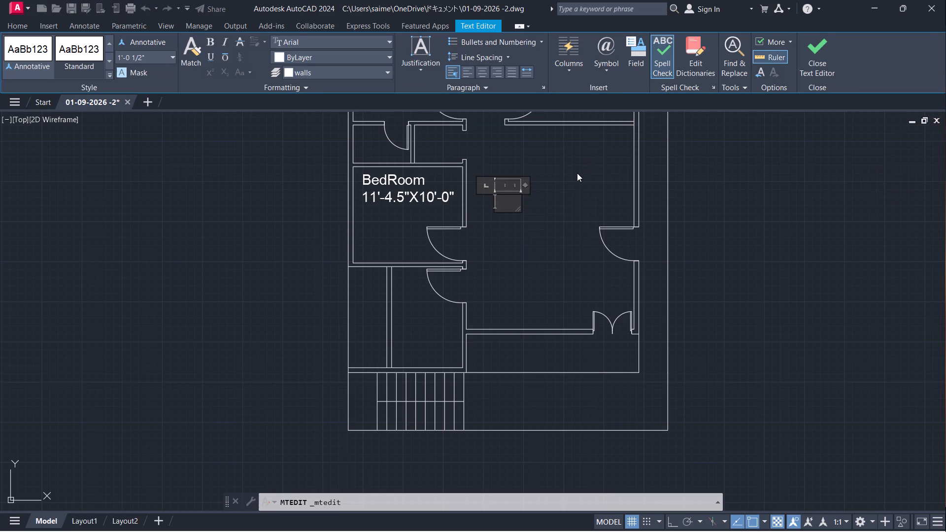
pyautogui.press('h')
pyautogui.write('all')
pyautogui.press('Return')
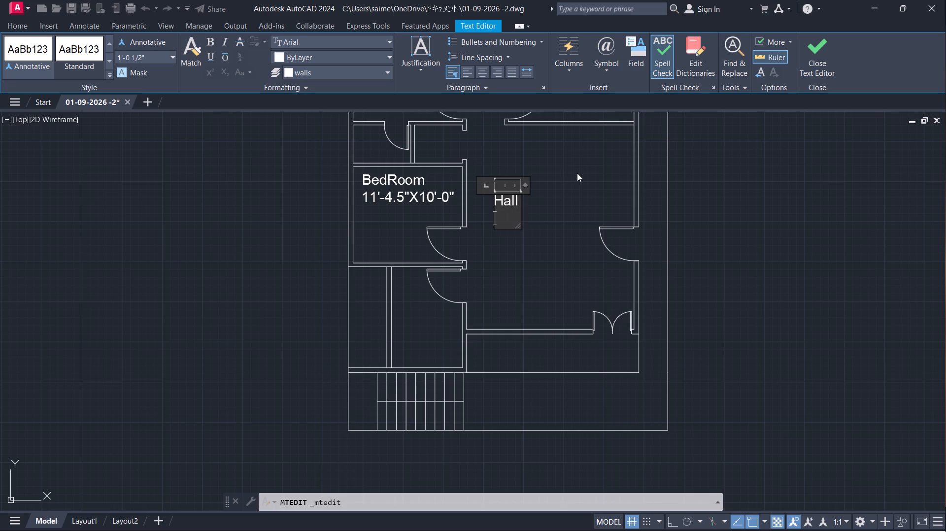
# Add the size line 16'-11"X20'-8.5" under the Hall name and finish editing the label.
pyautogui.write("16'")
pyautogui.write('-11"')
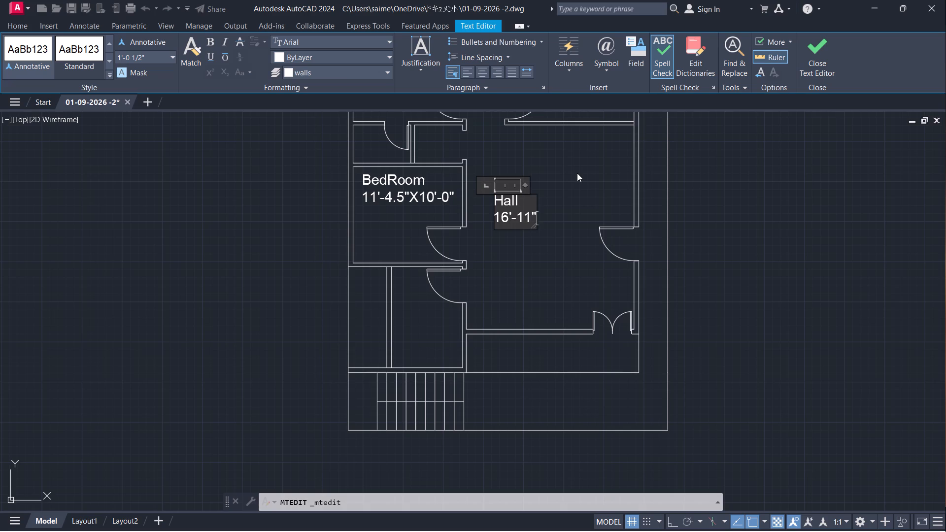
pyautogui.press('x')
pyautogui.write("20'")
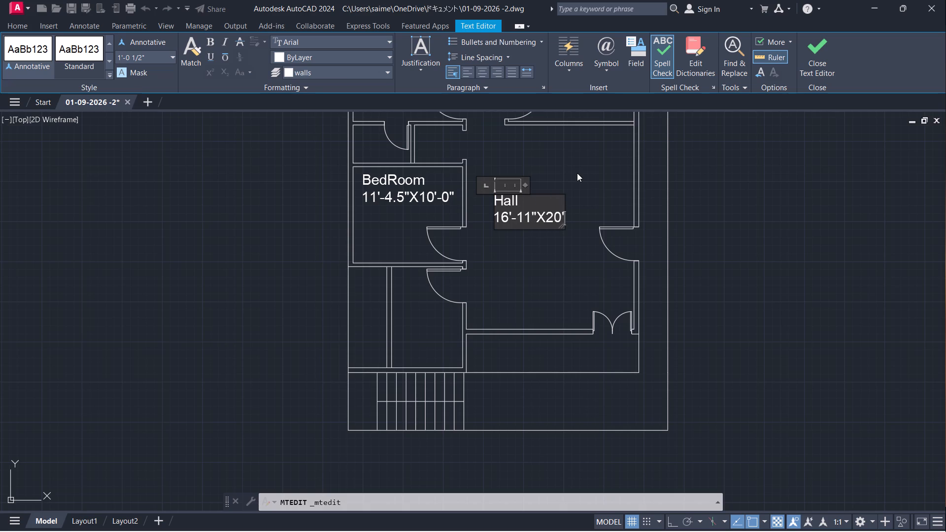
pyautogui.press('-')
pyautogui.write('8.5"')
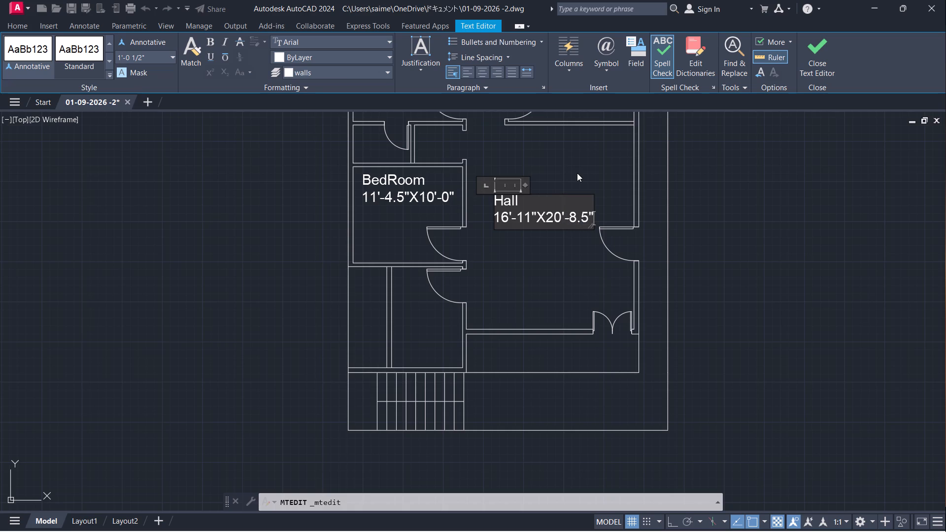
pyautogui.click(577, 173)
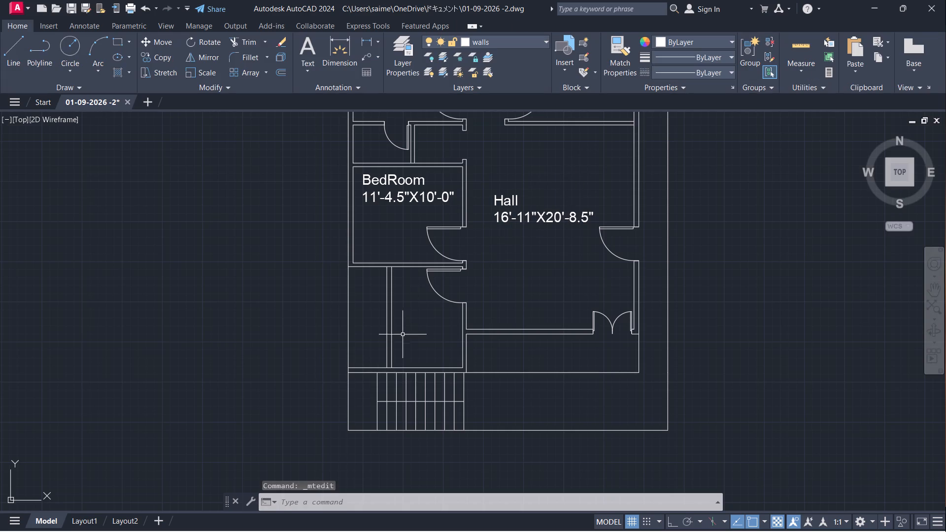
pyautogui.click(496, 196)
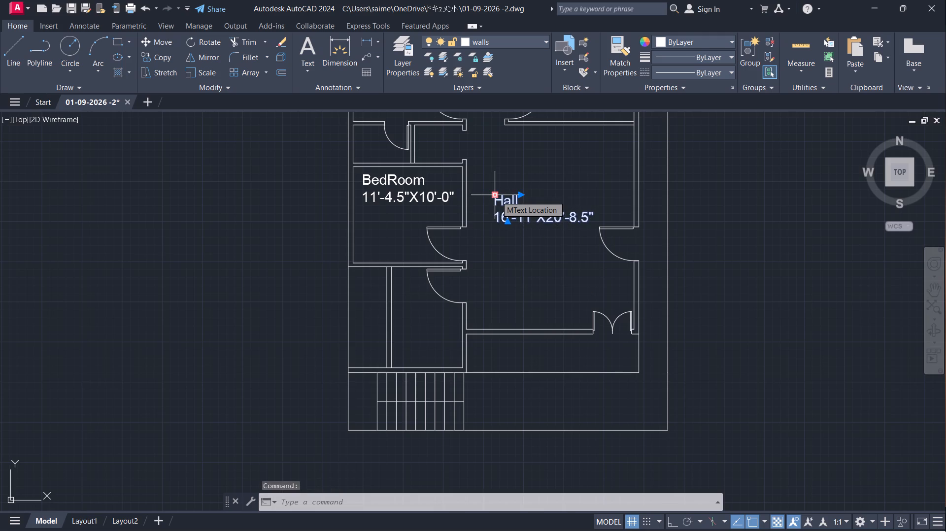
pyautogui.press('Escape')
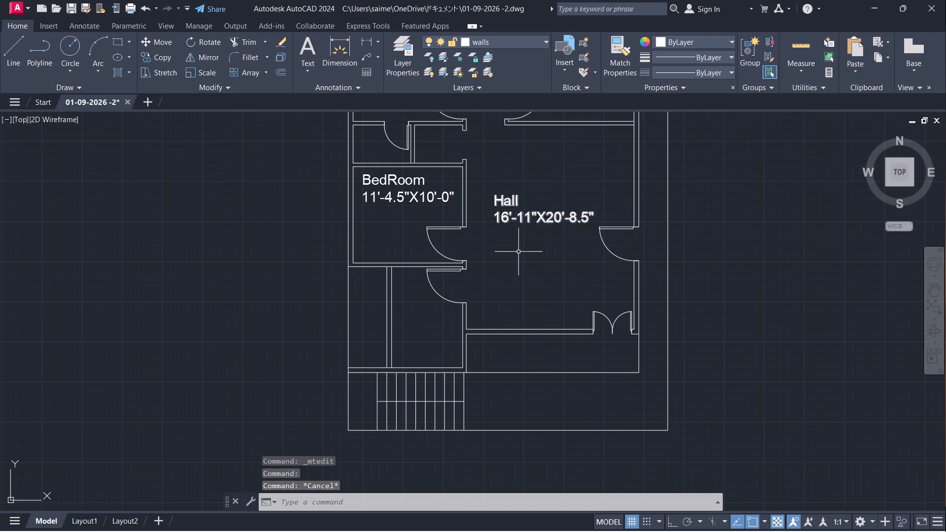
# Shorten the name in the northeast room's label copy to "BedRoom".
pyautogui.scroll(-2, 518, 252)
pyautogui.scroll(3, 550, 169)
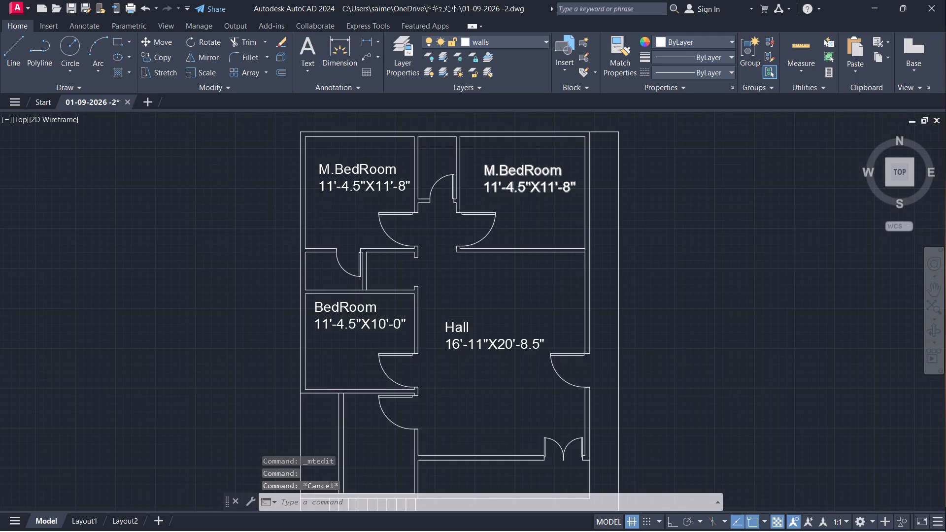
pyautogui.doubleClick(538, 168)
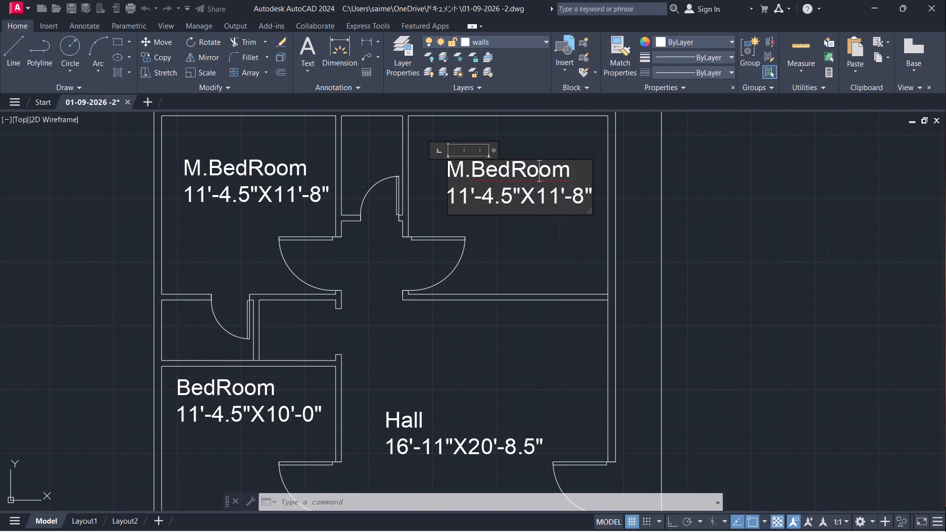
pyautogui.press('Left')
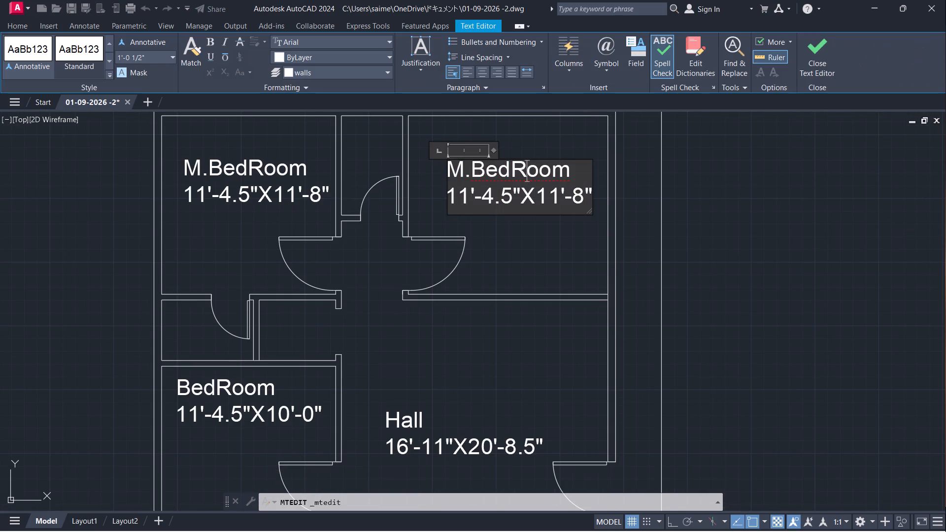
pyautogui.press('Left')
pyautogui.press('Left')
pyautogui.press('Left')
pyautogui.press('Left')
pyautogui.press('BackSpace')
pyautogui.press('BackSpace')
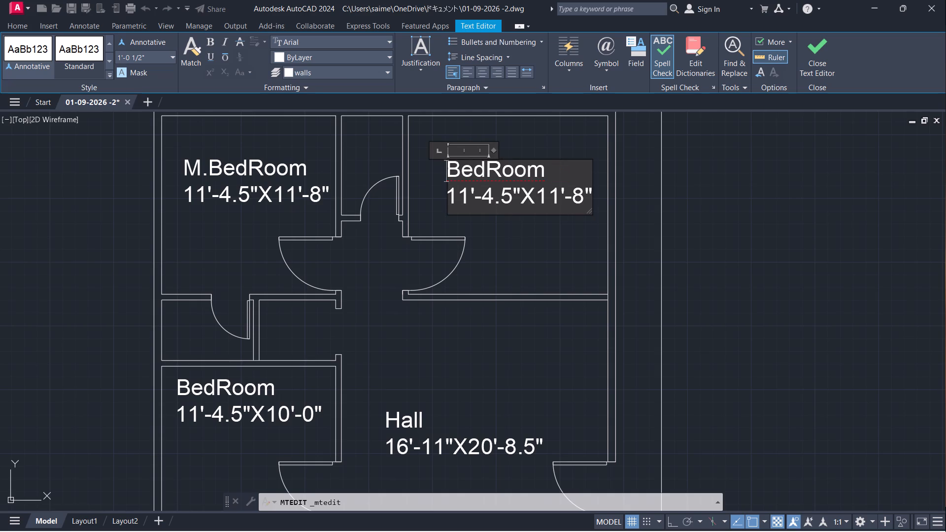
# Change the size line of the northeast room's BedRoom label to 12'-6.5"X11'-8" and finish editing.
pyautogui.moveTo(584, 198); pyautogui.dragTo(593, 195)
pyautogui.press('BackSpace')
pyautogui.press('BackSpace')
pyautogui.press('BackSpace')
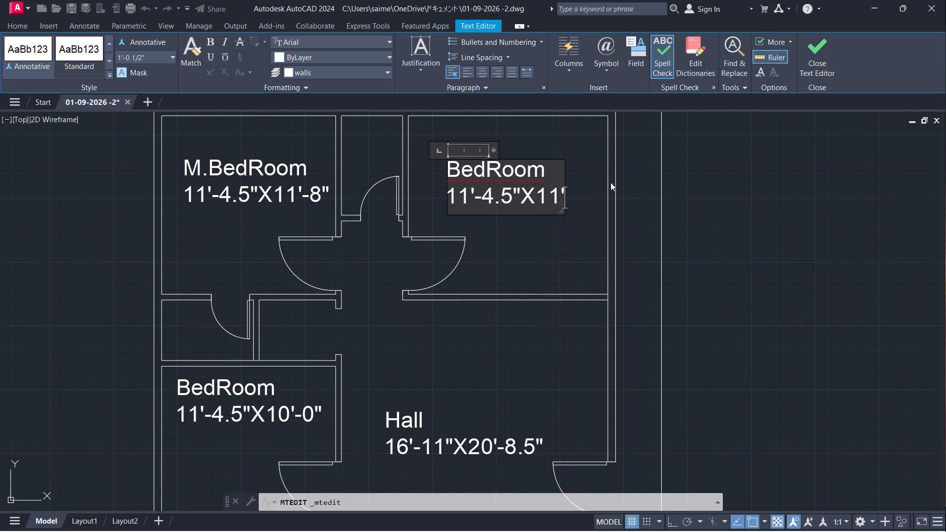
pyautogui.press('BackSpace')
pyautogui.press('BackSpace')
pyautogui.press('BackSpace')
pyautogui.press('BackSpace')
pyautogui.press('BackSpace')
pyautogui.press('BackSpace')
pyautogui.press('BackSpace')
pyautogui.press('BackSpace')
pyautogui.press('BackSpace')
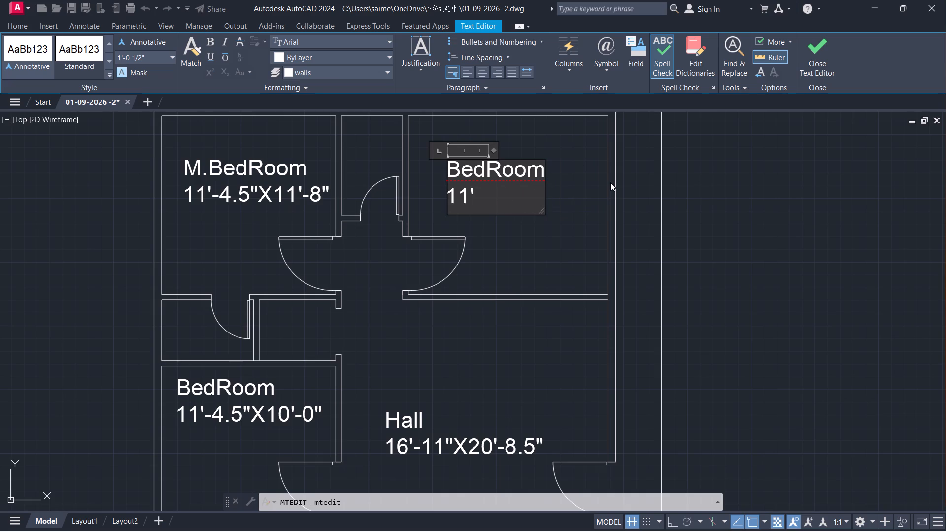
pyautogui.press('BackSpace')
pyautogui.press('BackSpace')
pyautogui.write("2'")
pyautogui.press('-')
pyautogui.write('6.5"')
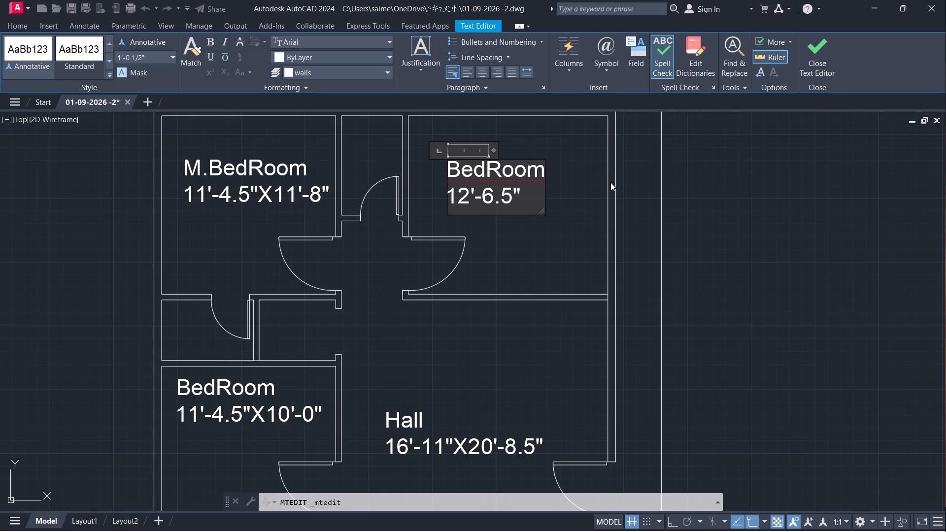
pyautogui.press('x')
pyautogui.write('11')
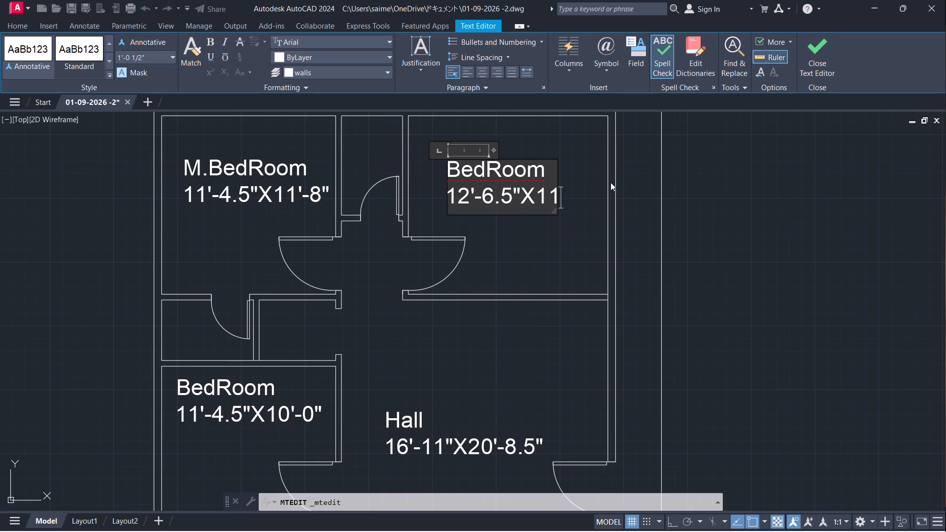
pyautogui.write("'-")
pyautogui.press('8')
pyautogui.hotkey('shift', '"')
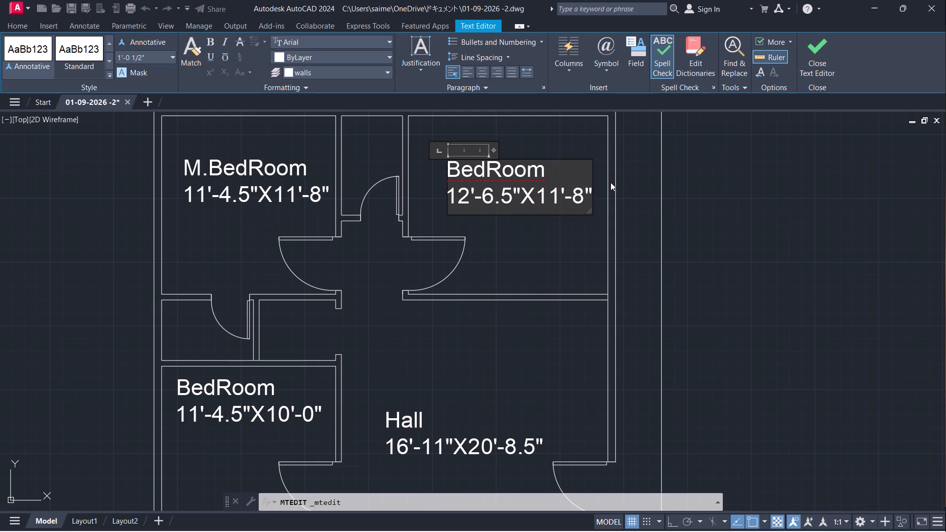
pyautogui.click(623, 217)
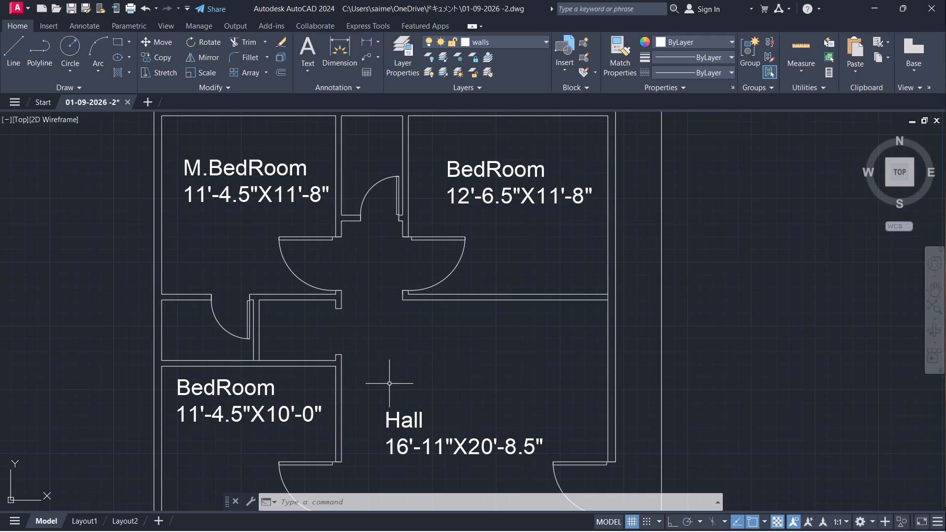
# Save the floor plan drawing with its room labels.
pyautogui.scroll(-4, 433, 304)
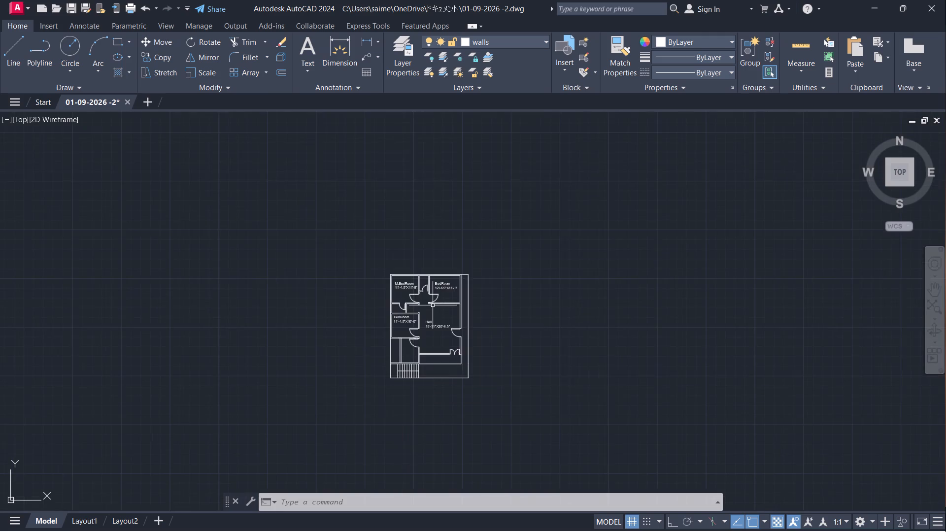
pyautogui.scroll(2, 433, 305)
pyautogui.moveTo(429, 331); pyautogui.dragTo(485, 266, button='middle')
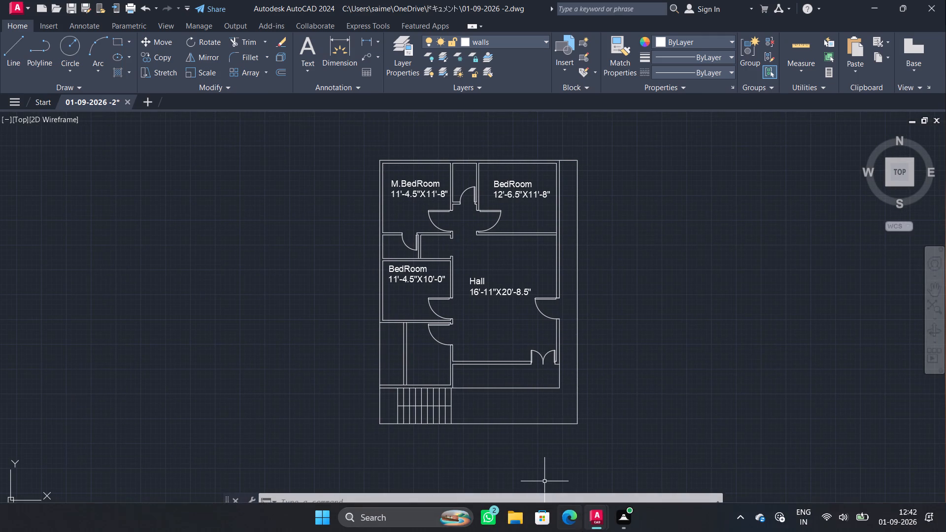
pyautogui.click(10, 102)
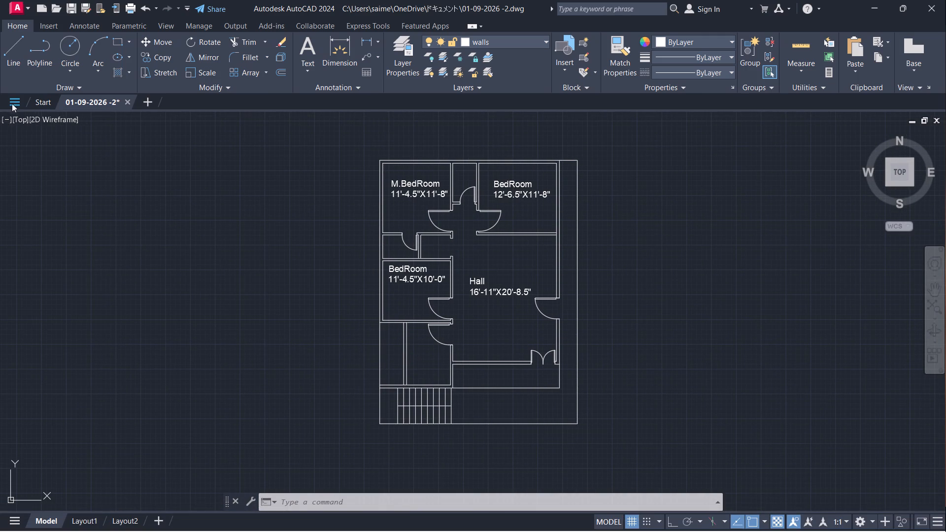
pyautogui.click(36, 216)
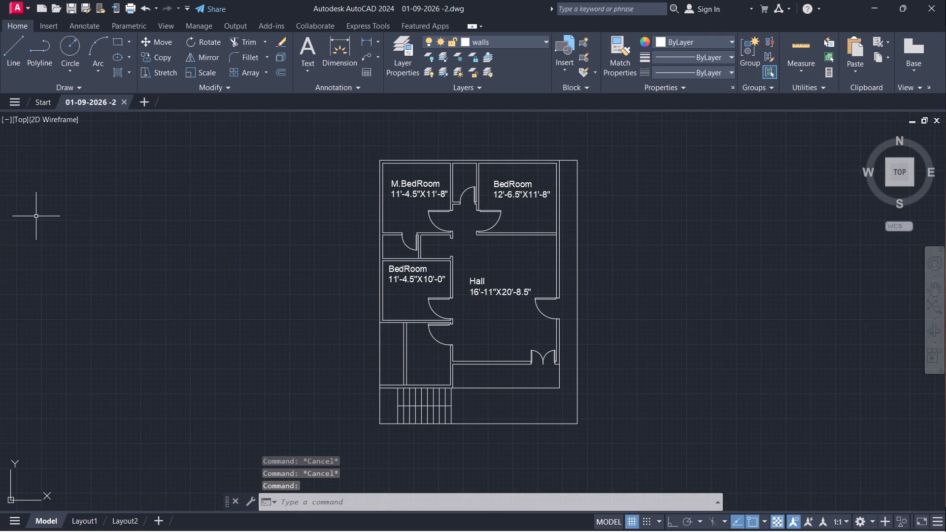
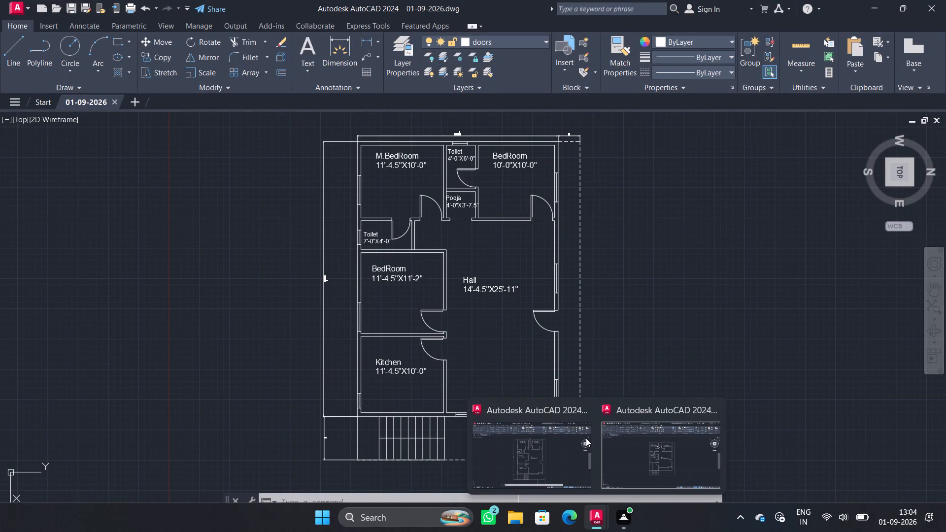
# Switch to the 01-09-2026 -2 floor plan drawing.
pyautogui.click(585, 406)
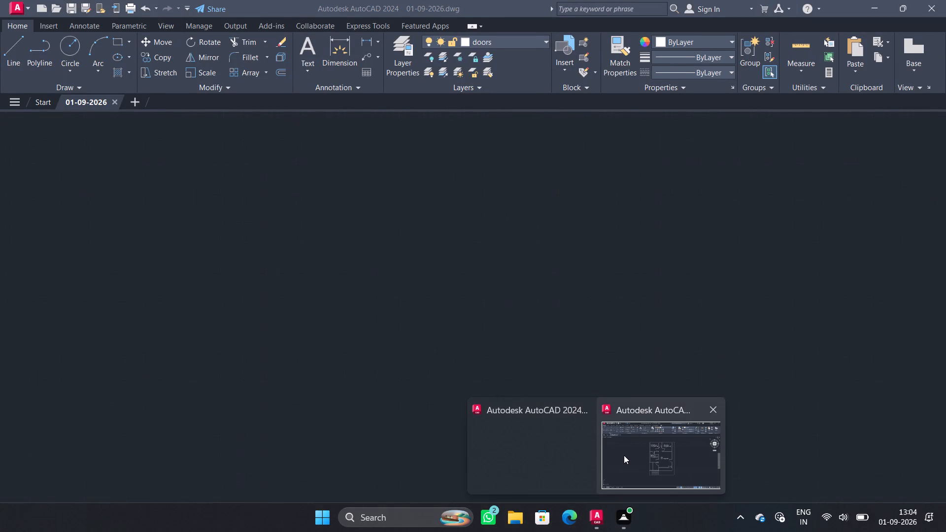
pyautogui.click(626, 456)
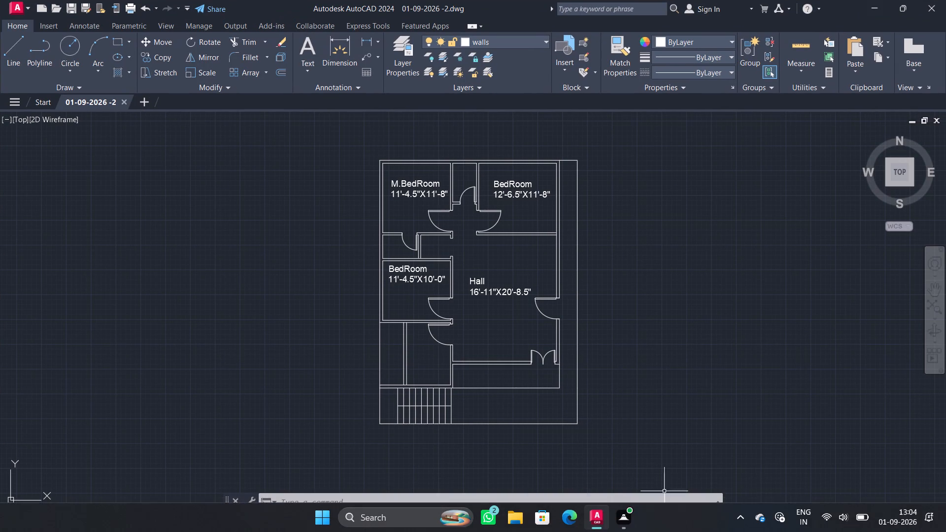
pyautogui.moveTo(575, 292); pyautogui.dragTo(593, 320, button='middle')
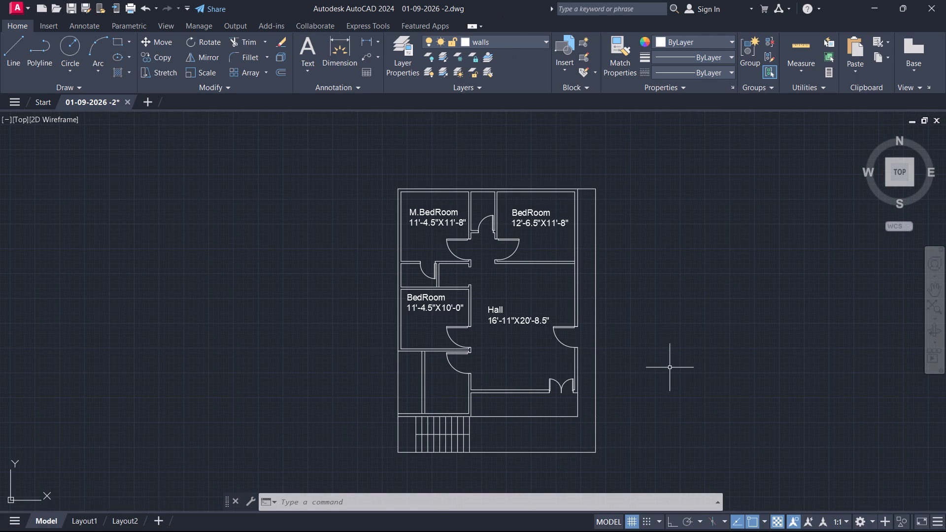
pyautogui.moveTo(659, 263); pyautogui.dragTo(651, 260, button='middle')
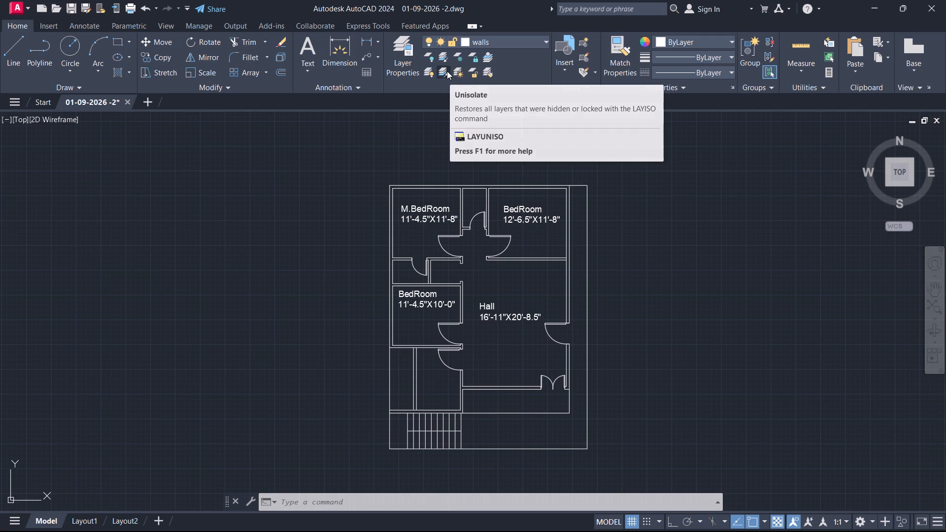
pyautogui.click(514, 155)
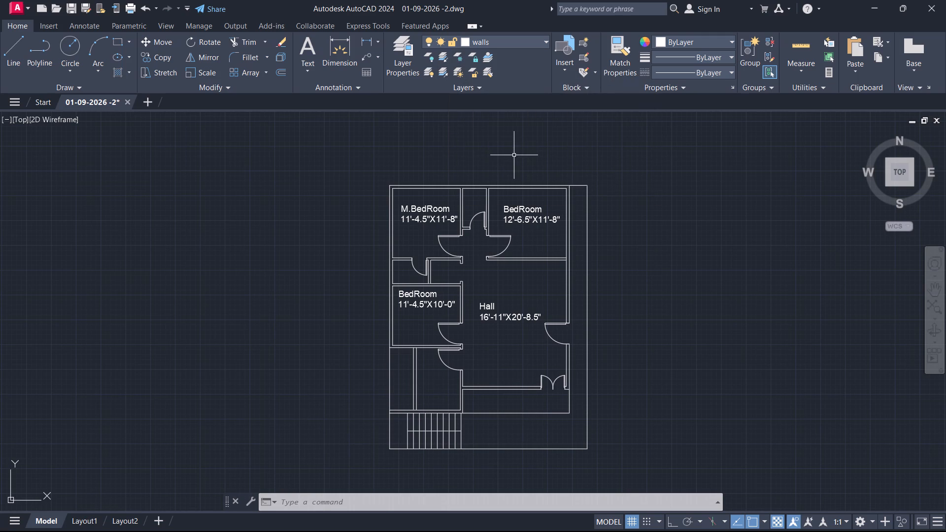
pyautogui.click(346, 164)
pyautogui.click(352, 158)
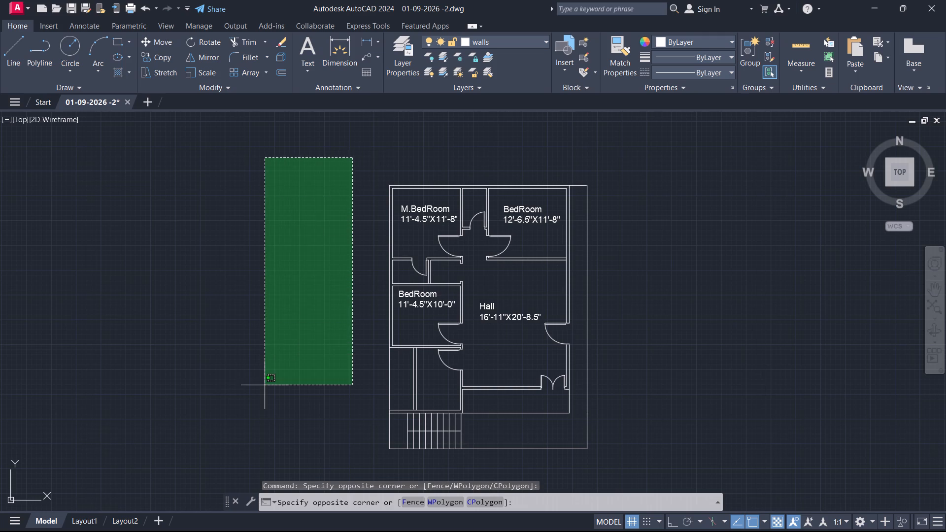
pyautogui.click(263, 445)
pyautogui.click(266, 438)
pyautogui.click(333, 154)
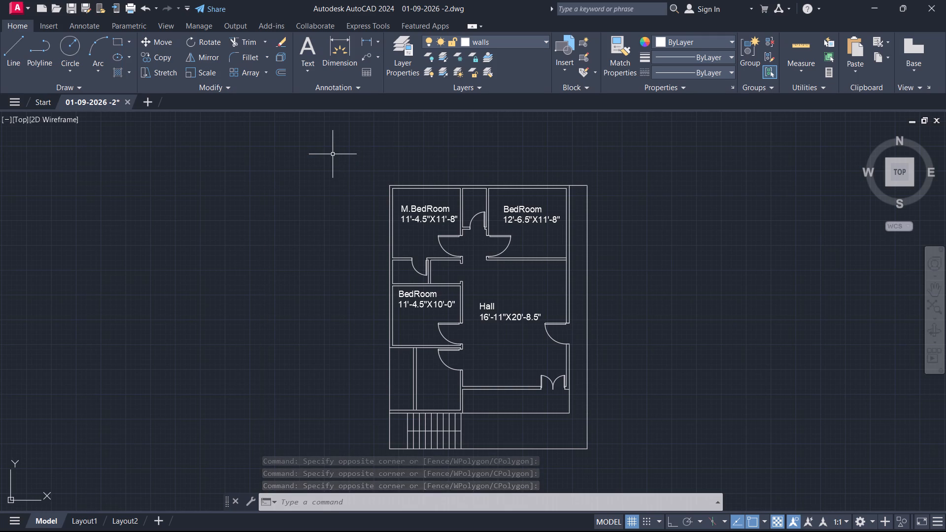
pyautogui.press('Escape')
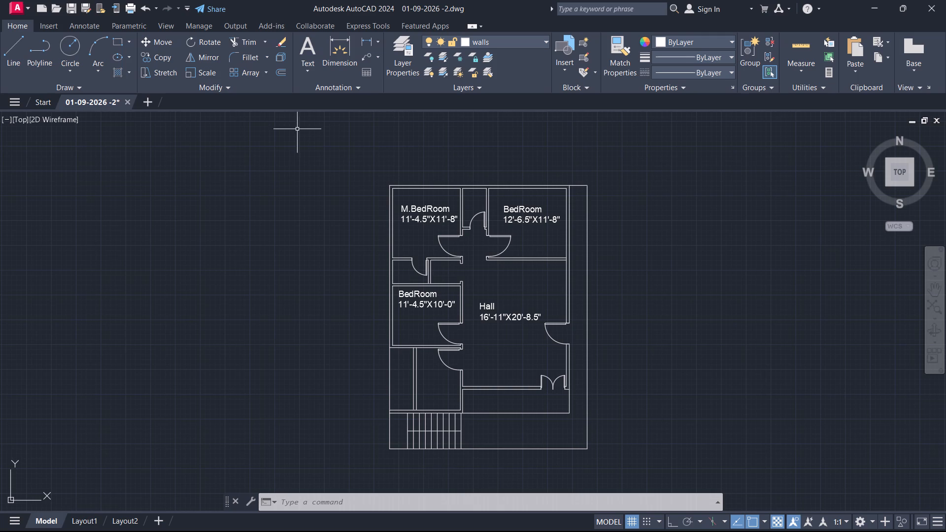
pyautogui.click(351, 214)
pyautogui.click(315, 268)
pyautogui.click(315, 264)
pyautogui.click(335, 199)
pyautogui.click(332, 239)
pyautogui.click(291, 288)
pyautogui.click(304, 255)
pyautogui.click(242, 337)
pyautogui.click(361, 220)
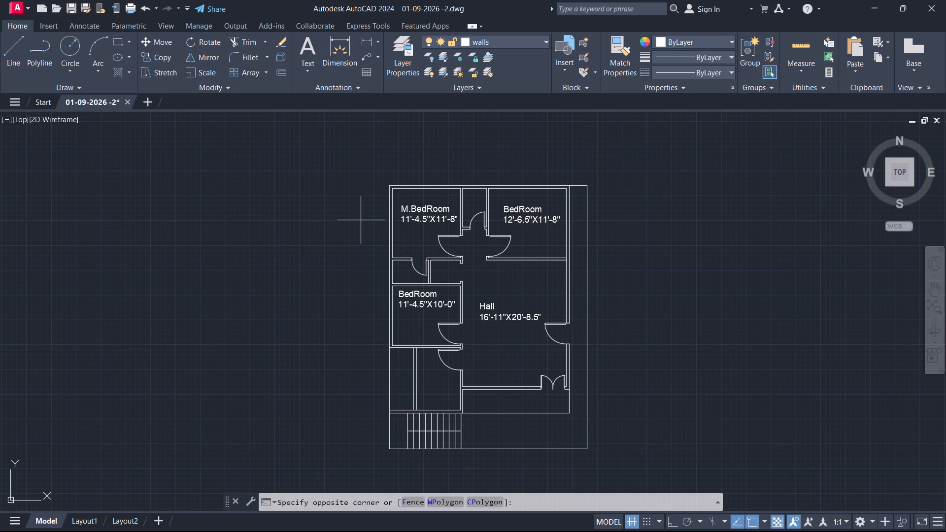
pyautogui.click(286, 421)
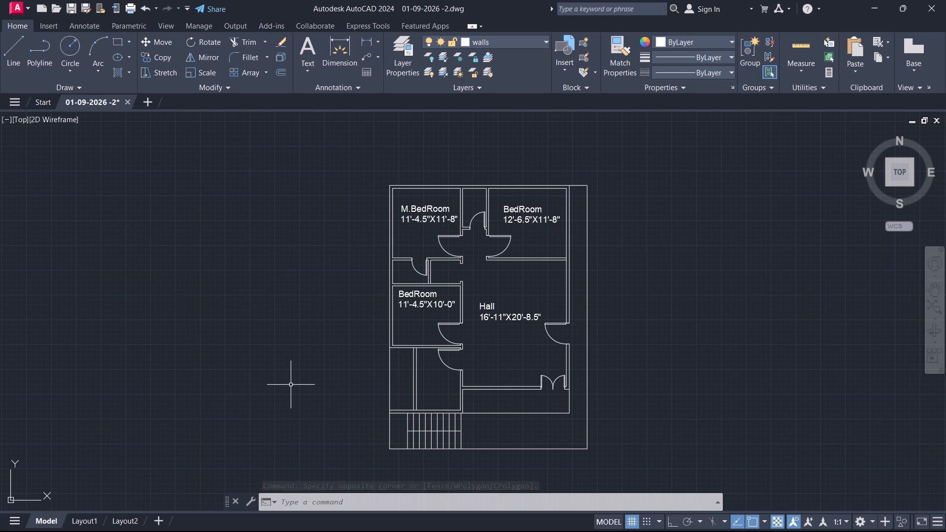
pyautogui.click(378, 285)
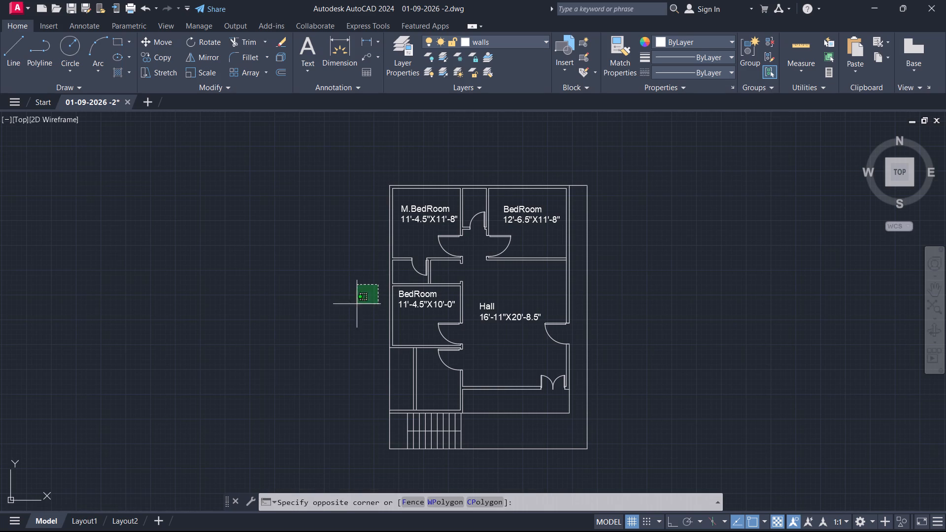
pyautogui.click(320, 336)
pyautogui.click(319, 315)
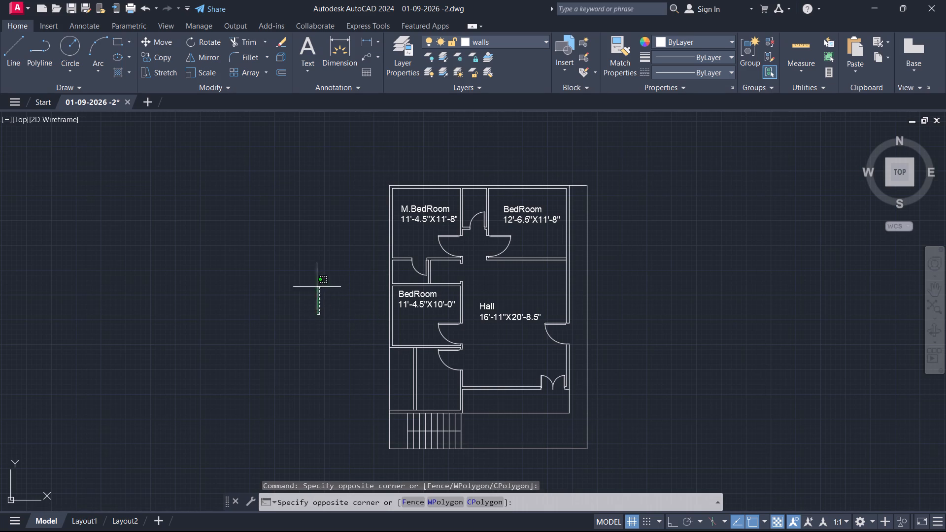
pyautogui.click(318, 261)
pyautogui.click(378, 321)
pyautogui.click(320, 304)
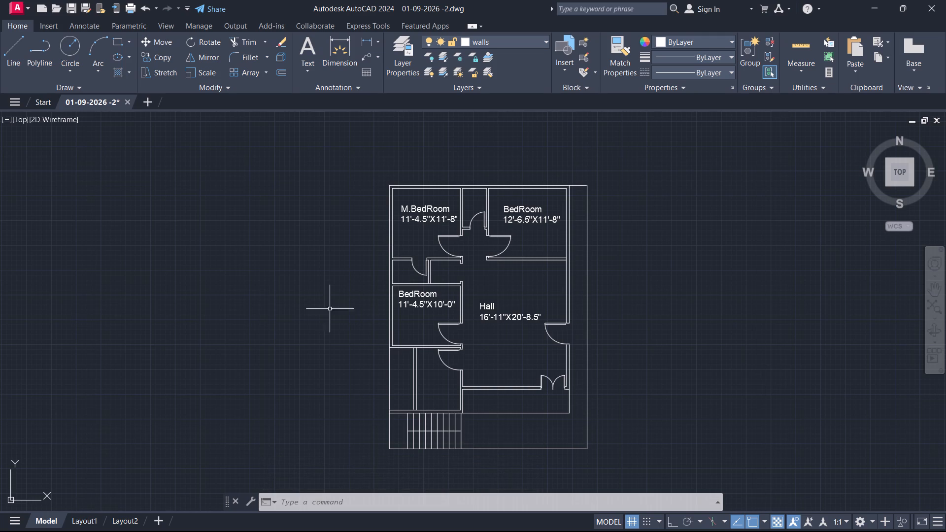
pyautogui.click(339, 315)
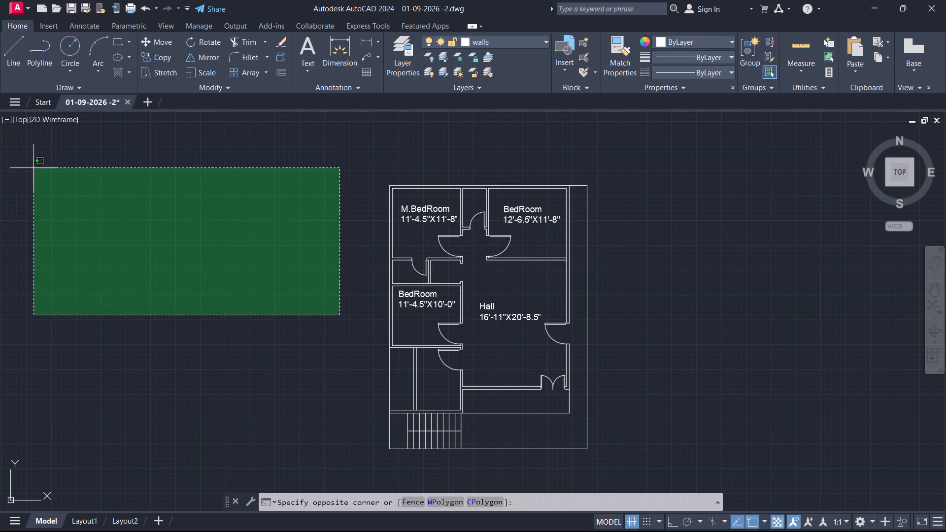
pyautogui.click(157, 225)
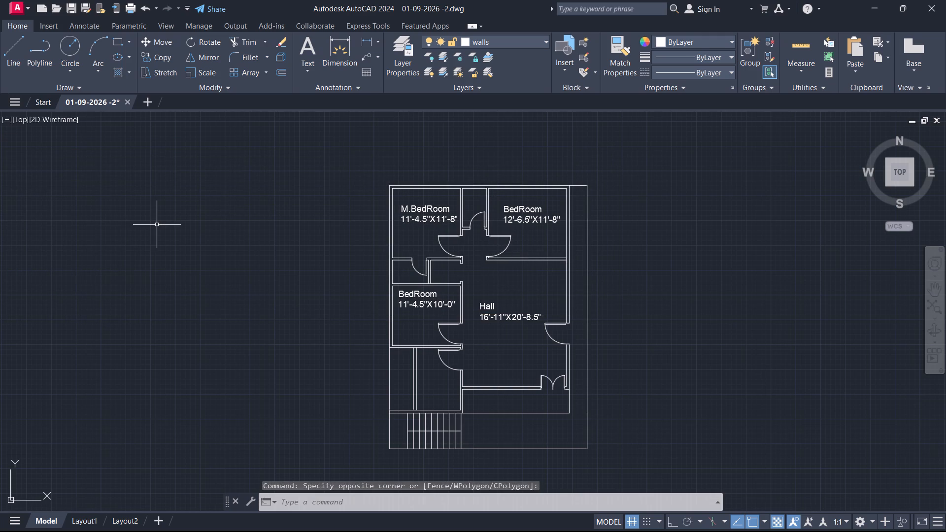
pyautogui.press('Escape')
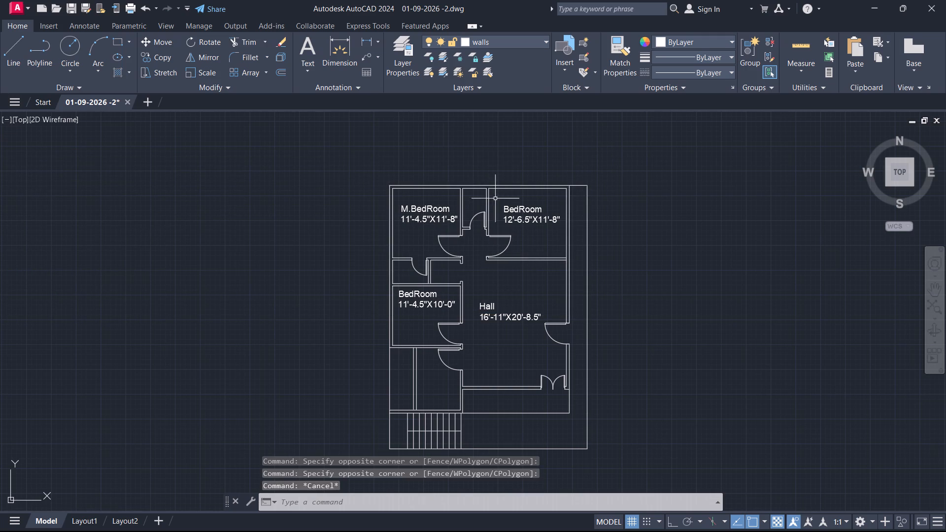
# Draw a closed 2' by 6" horizontal rectangle from lines in the empty area east of the floor plan, with ortho on.
pyautogui.moveTo(494, 352); pyautogui.dragTo(368, 316, button='middle')
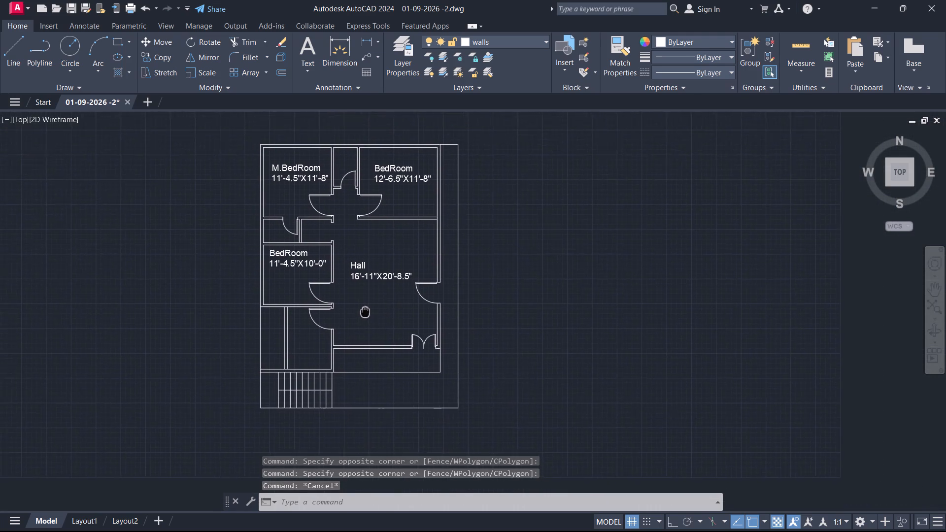
pyautogui.moveTo(368, 316); pyautogui.dragTo(369, 323, button='middle')
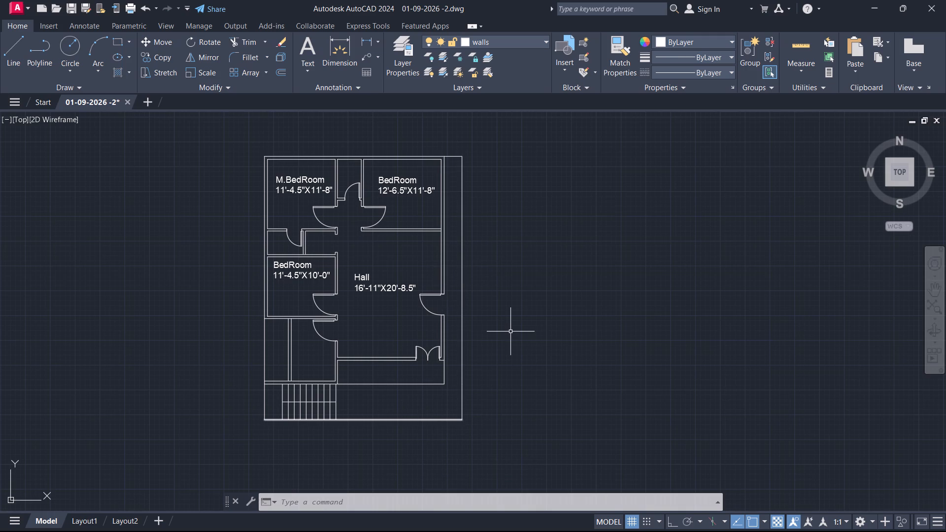
pyautogui.press('l')
pyautogui.press('Return')
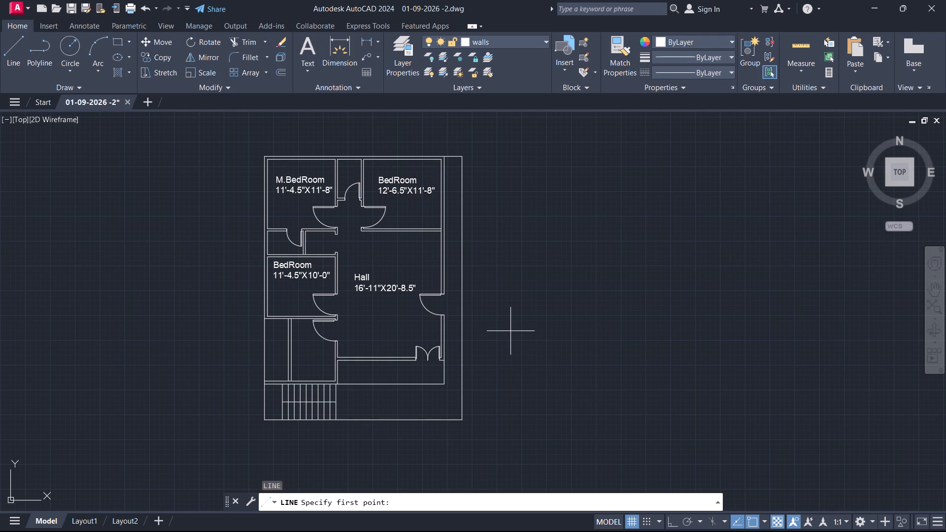
pyautogui.click(495, 236)
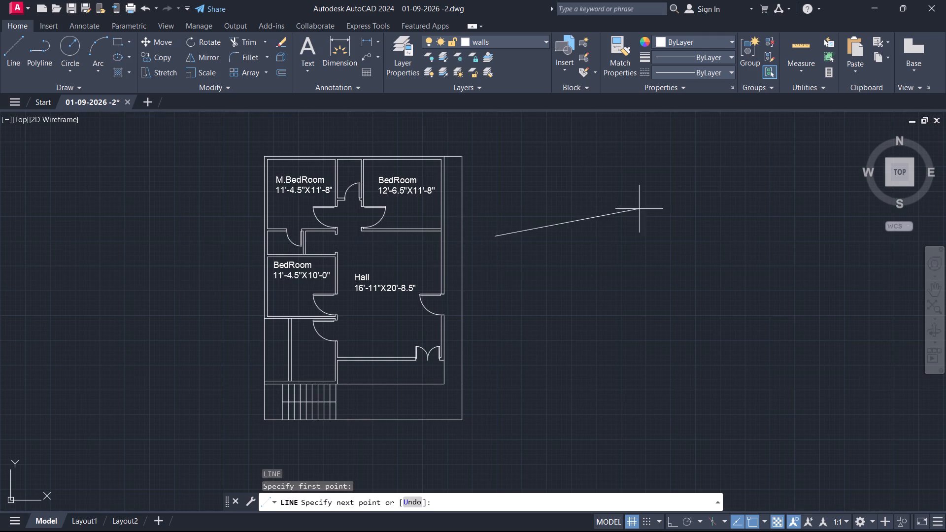
pyautogui.press('F8')
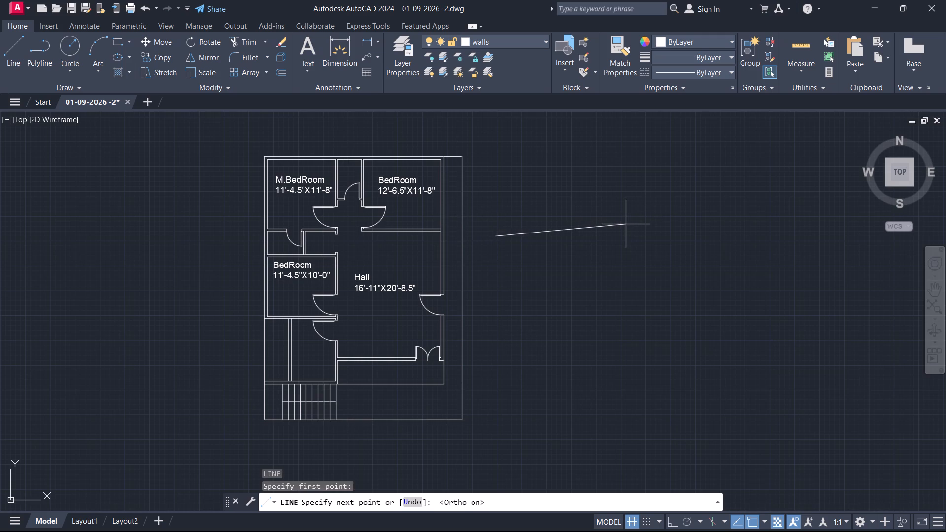
pyautogui.write("2'")
pyautogui.press('Return')
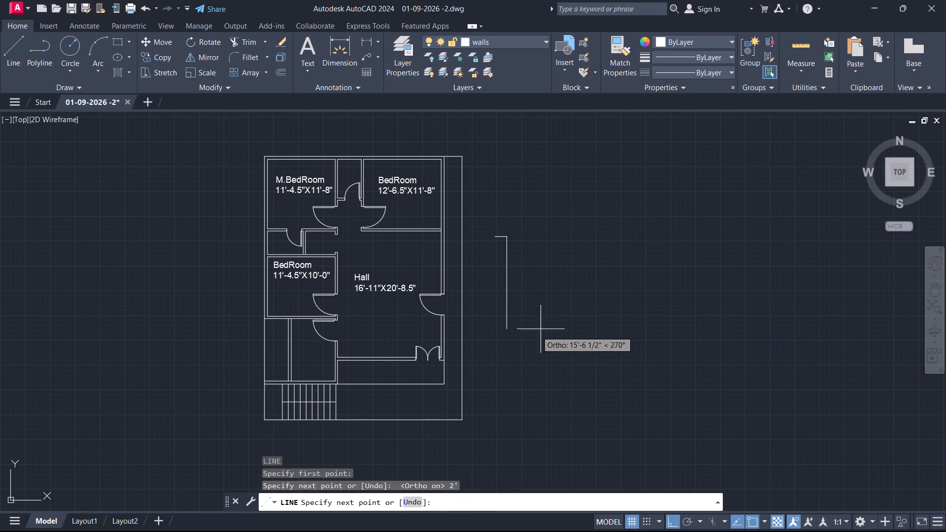
pyautogui.scroll(5, 497, 233)
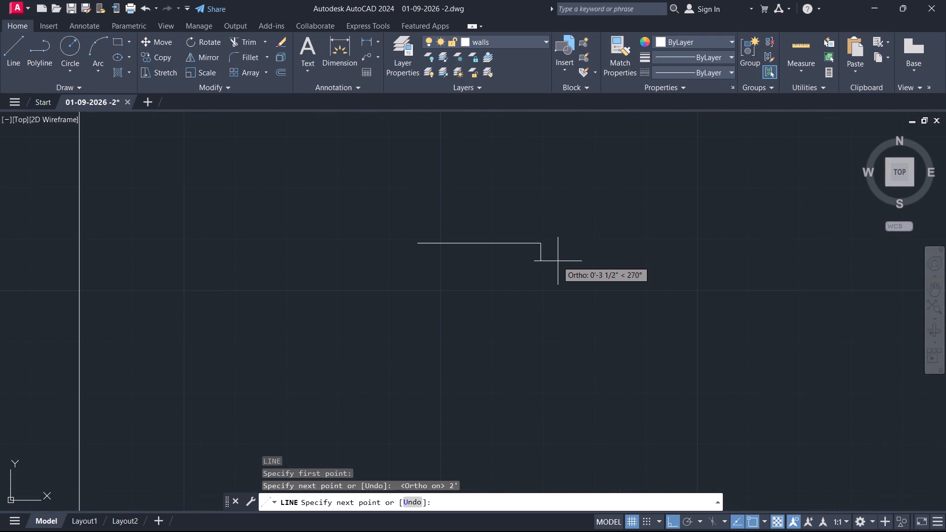
pyautogui.press('6')
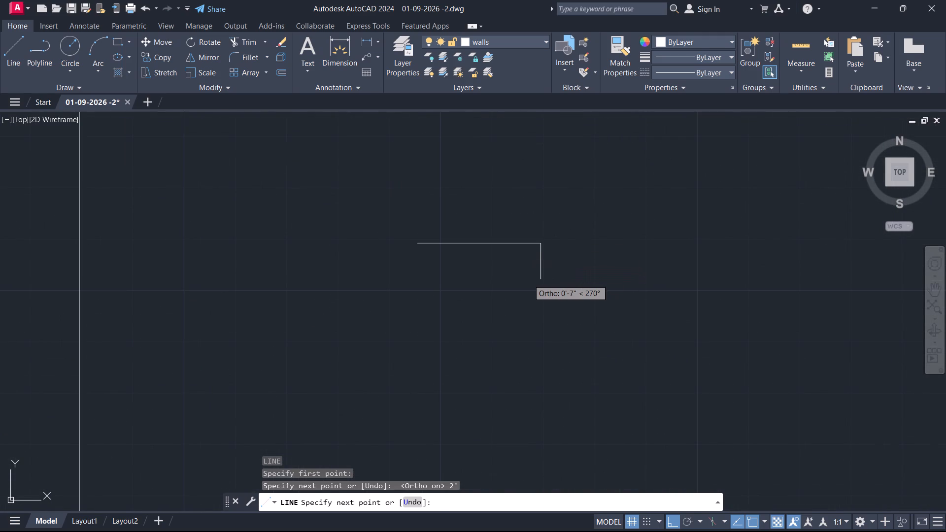
pyautogui.hotkey('shift', '"')
pyautogui.press('Return')
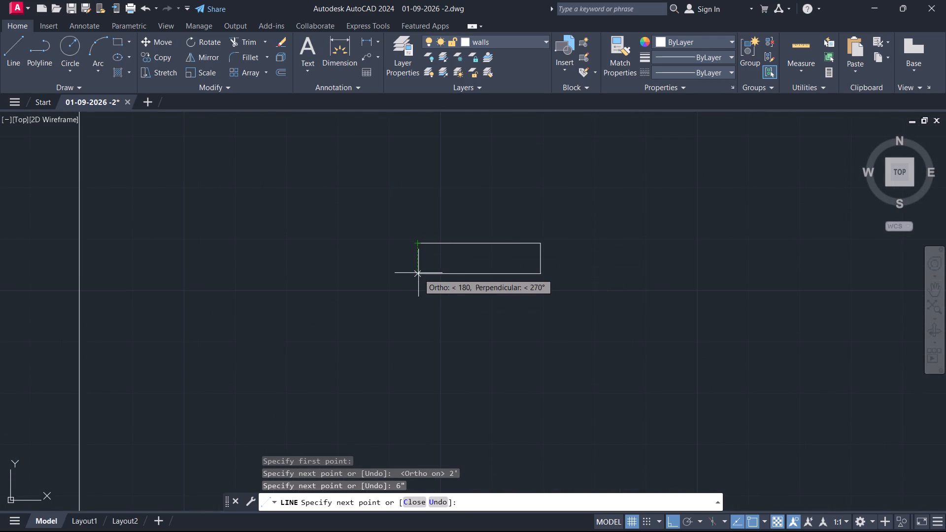
pyautogui.click(417, 276)
pyautogui.click(412, 243)
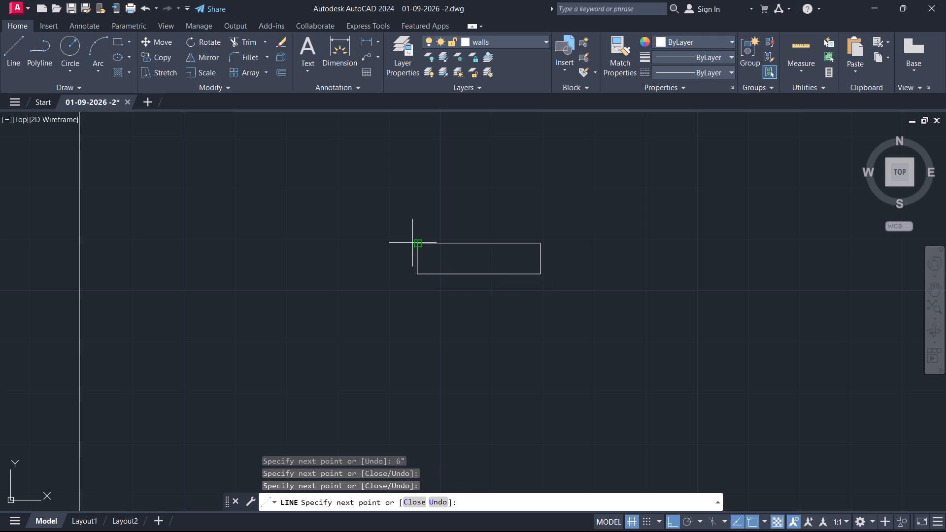
pyautogui.press('Escape')
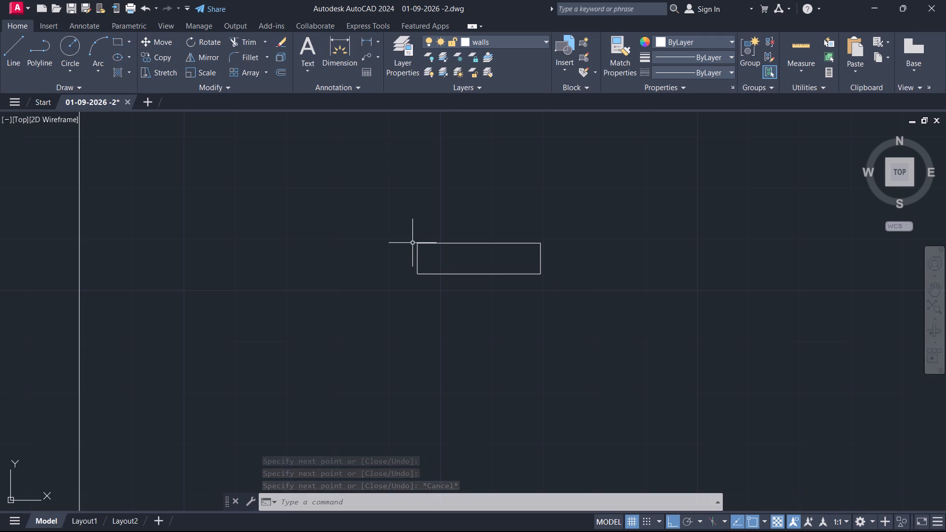
pyautogui.press('Escape')
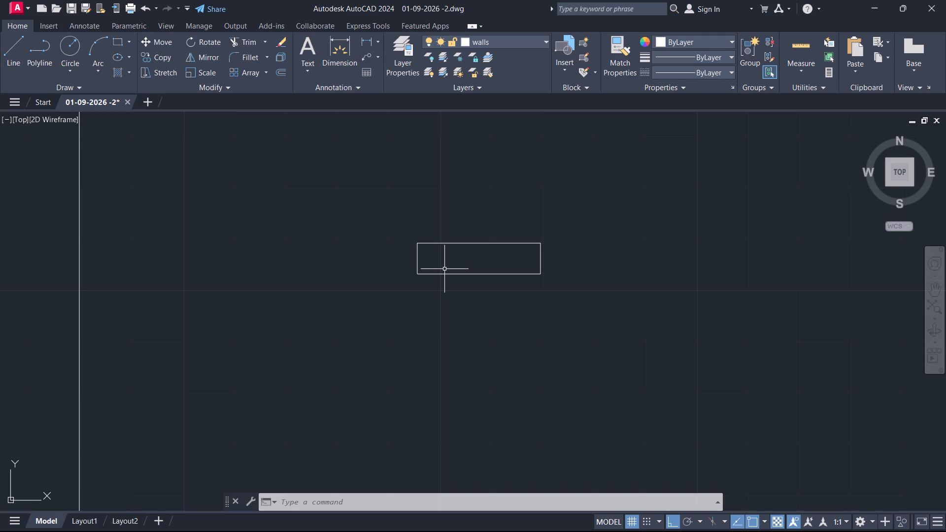
# Draw a horizontal centre line through the small rectangle, joining the midpoints of its two short sides.
pyautogui.press('l')
pyautogui.press('Return')
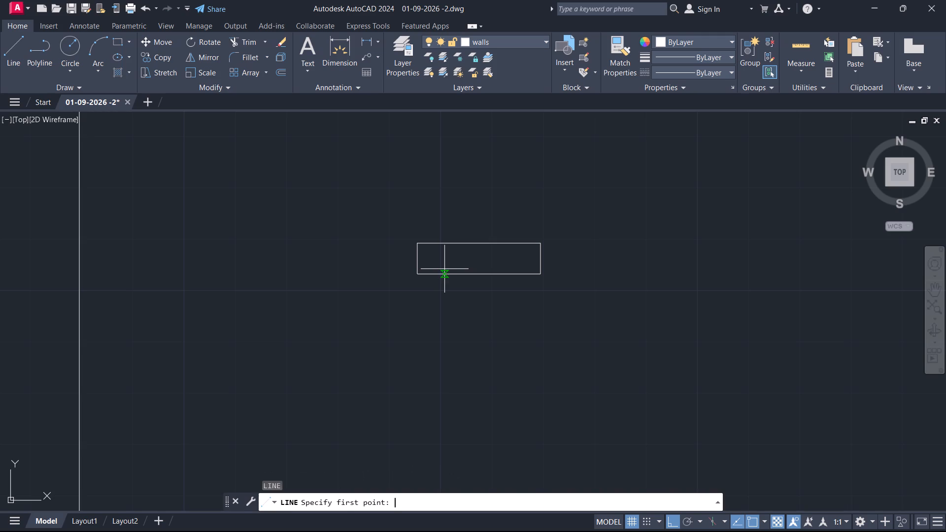
pyautogui.click(417, 256)
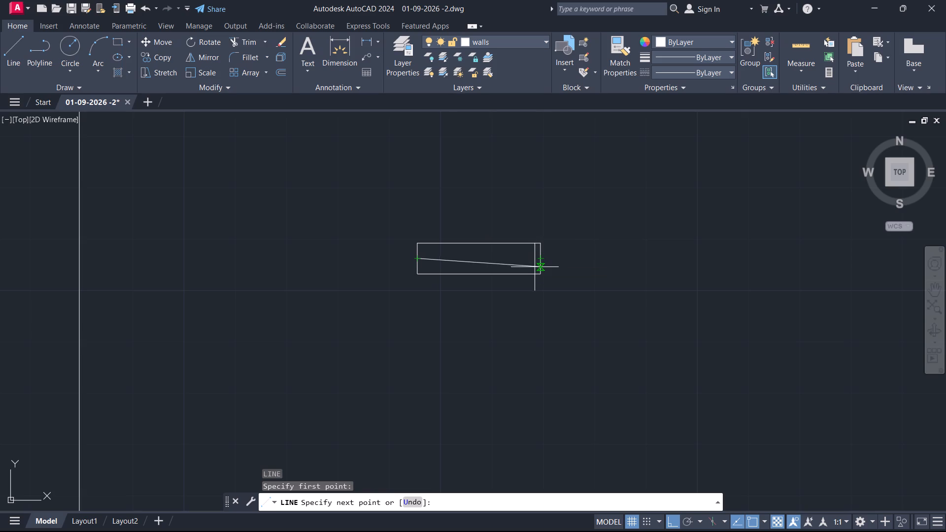
pyautogui.click(540, 263)
pyautogui.press('Escape')
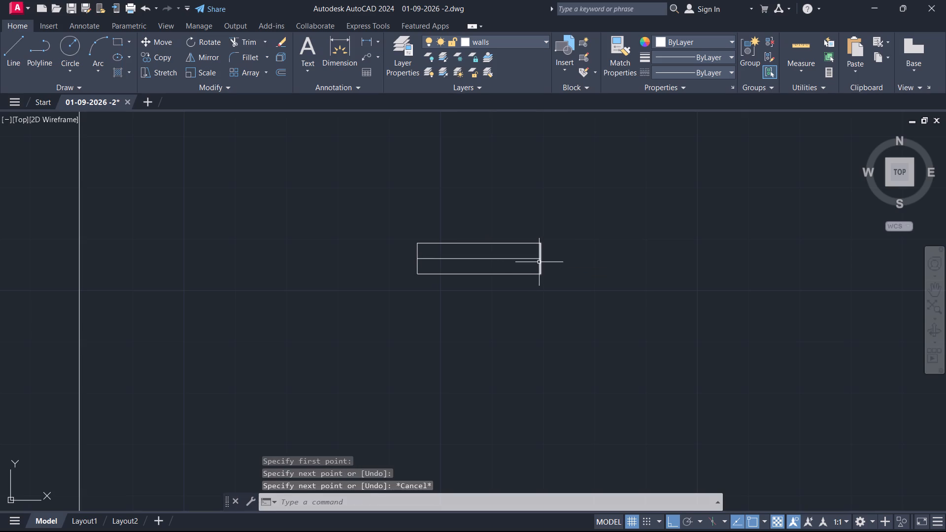
# Copy the small rectangle with its centre line twice straight down, leaving similar gaps between the three symbols.
pyautogui.click(404, 215)
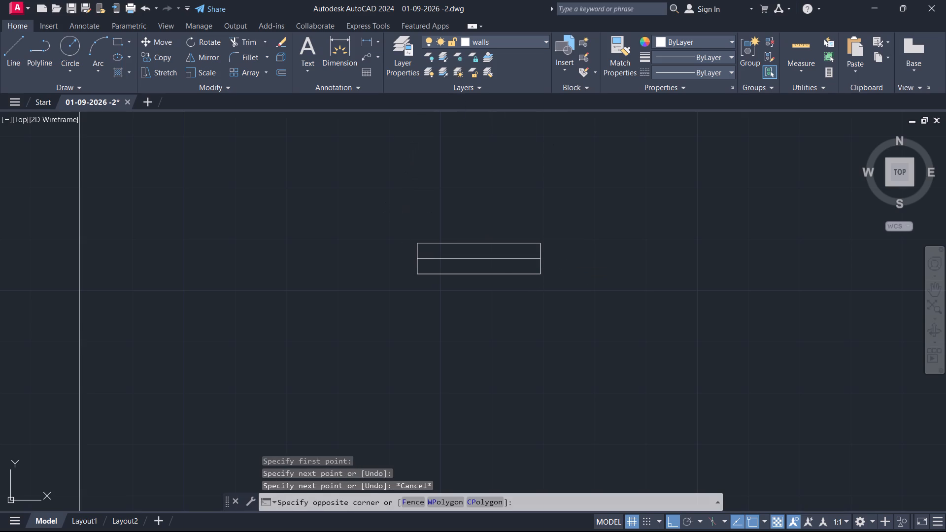
pyautogui.click(598, 304)
pyautogui.write('co')
pyautogui.press('Return')
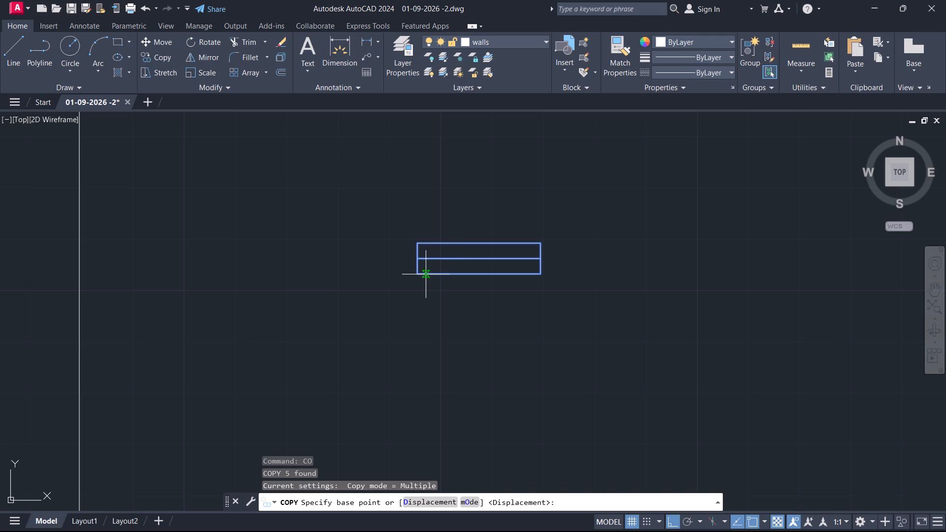
pyautogui.click(415, 278)
pyautogui.click(406, 348)
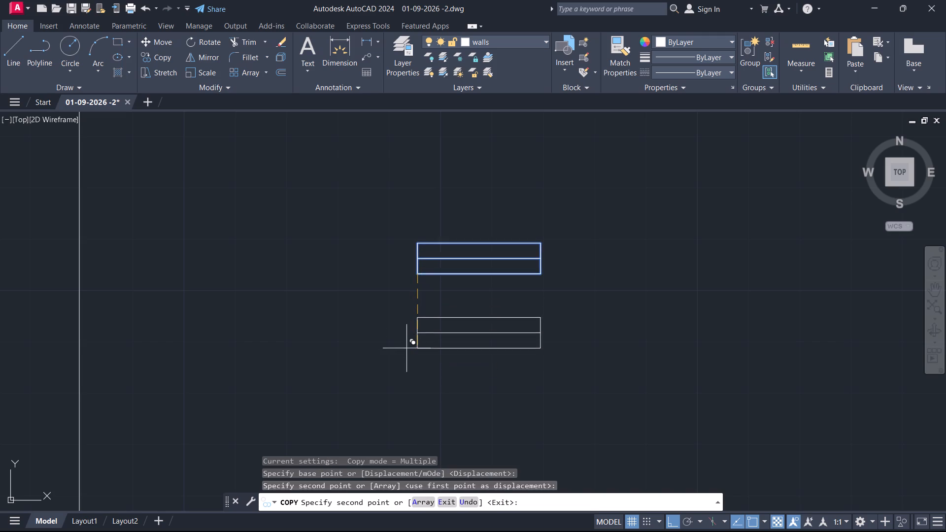
pyautogui.click(414, 424)
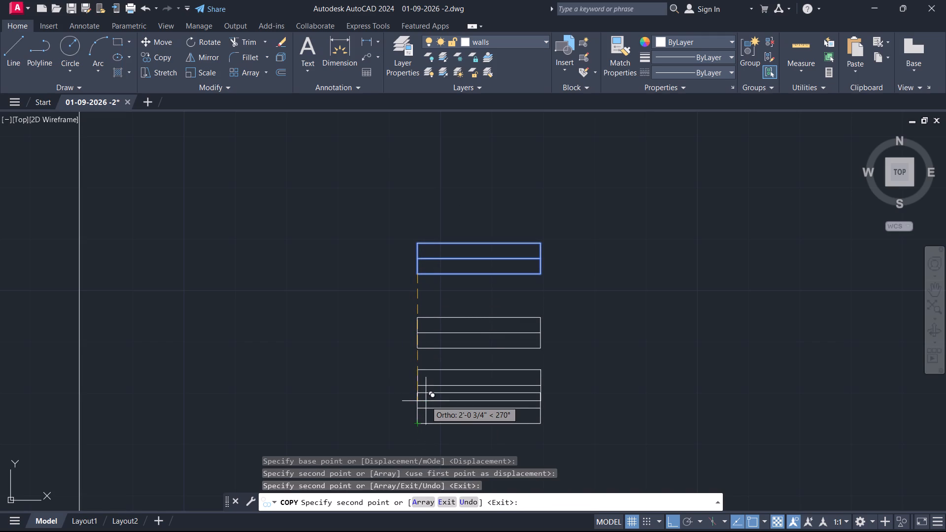
pyautogui.press('Escape')
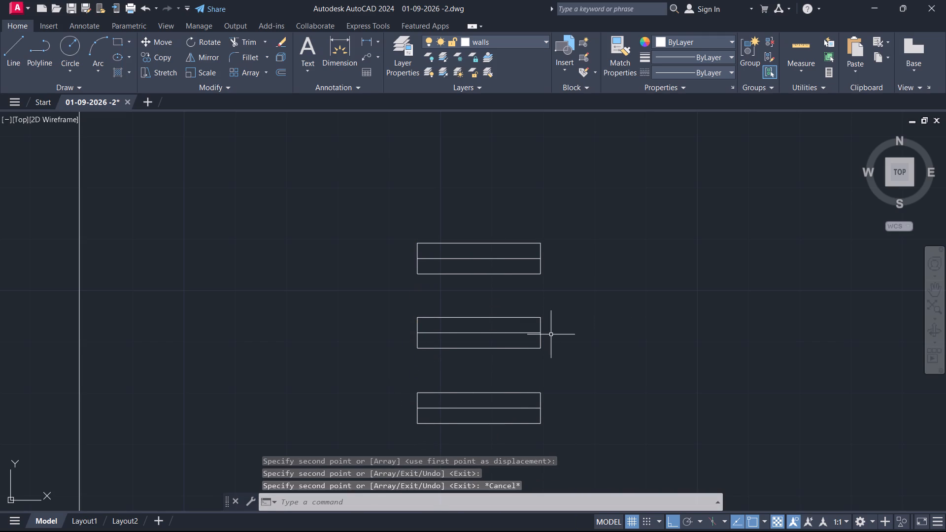
# Move the east short side of the middle symbol 1' to the east.
pyautogui.click(539, 338)
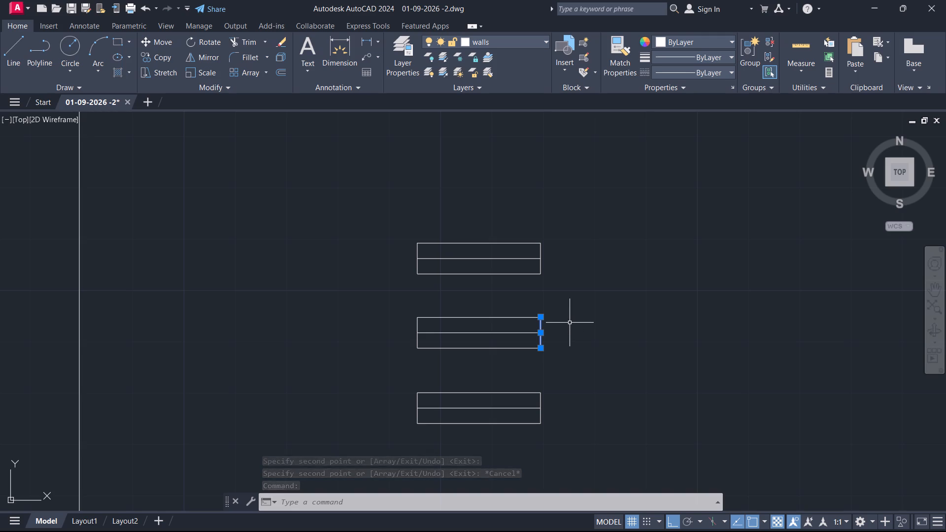
pyautogui.press('m')
pyautogui.press('Return')
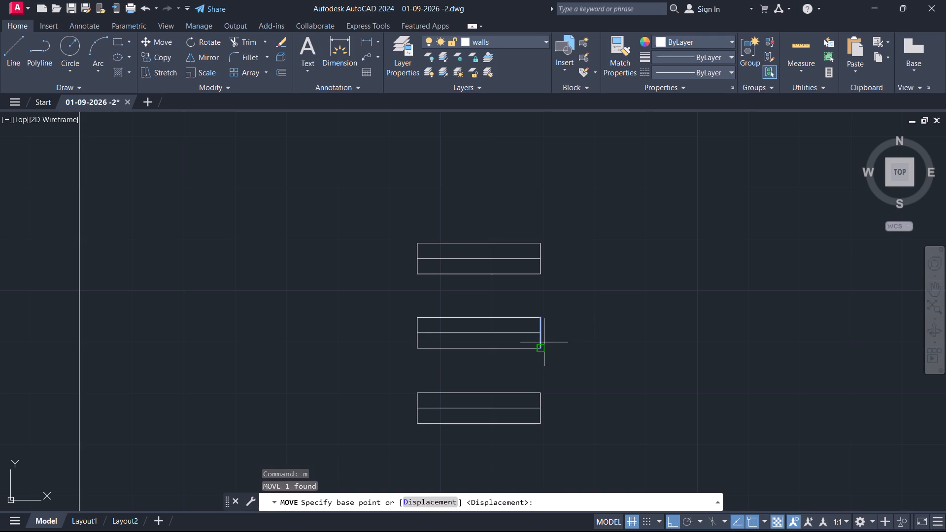
pyautogui.click(542, 345)
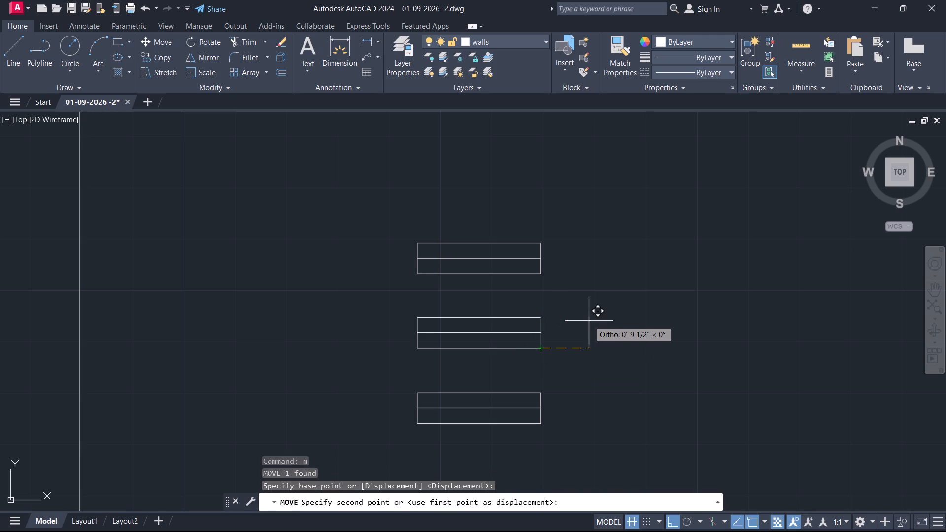
pyautogui.write("1'")
pyautogui.press('Return')
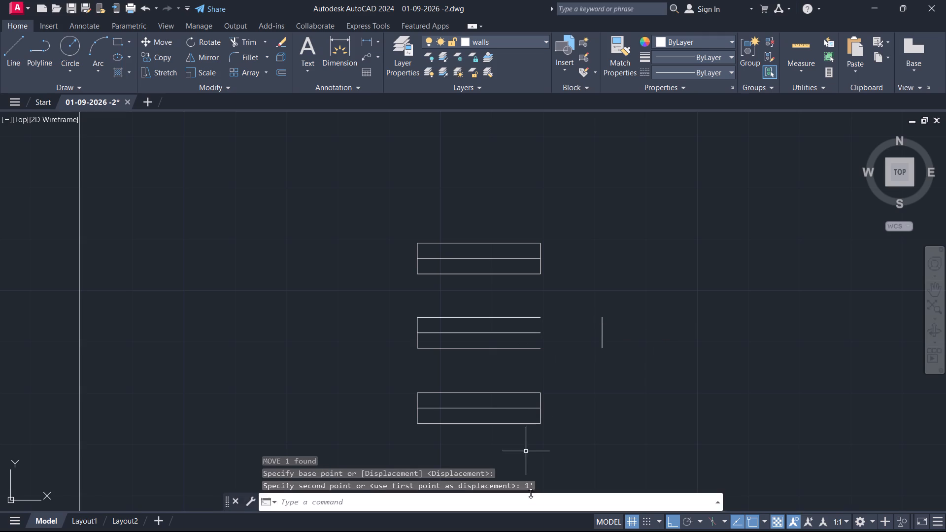
# Move the east short side of the lowest symbol 2' to the east.
pyautogui.moveTo(542, 442); pyautogui.dragTo(385, 376, button='middle')
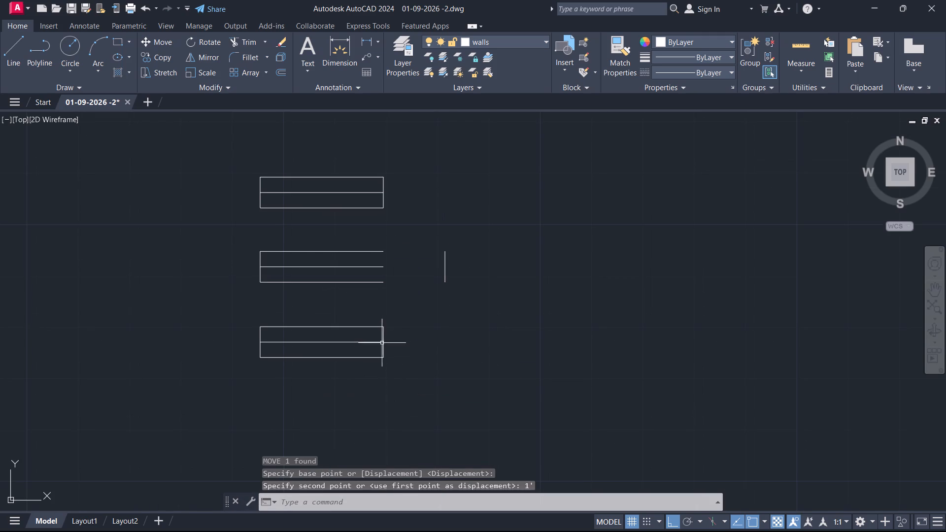
pyautogui.click(387, 351)
pyautogui.click(379, 354)
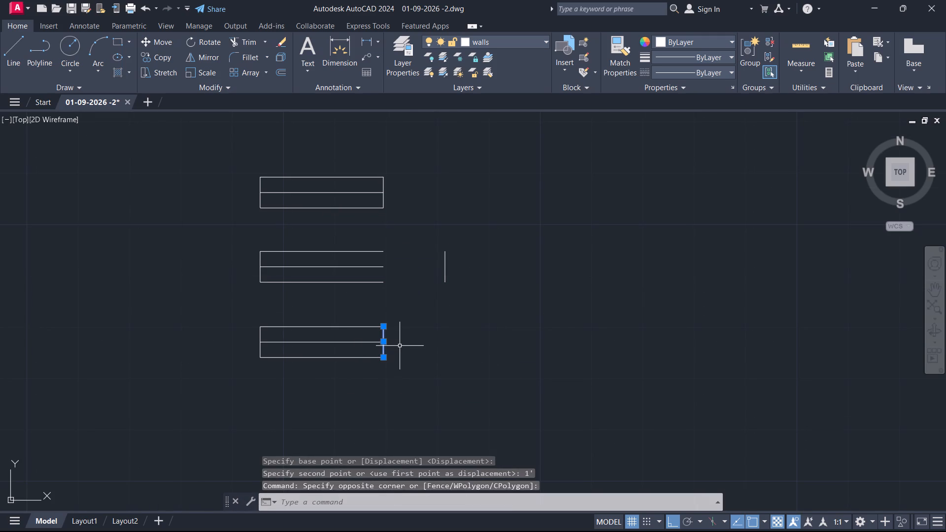
pyautogui.press('m')
pyautogui.press('Return')
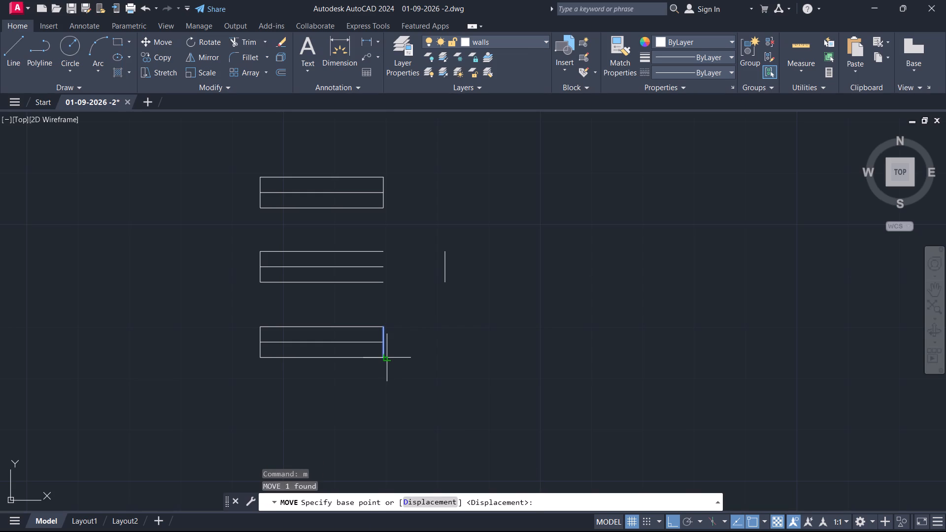
pyautogui.click(379, 356)
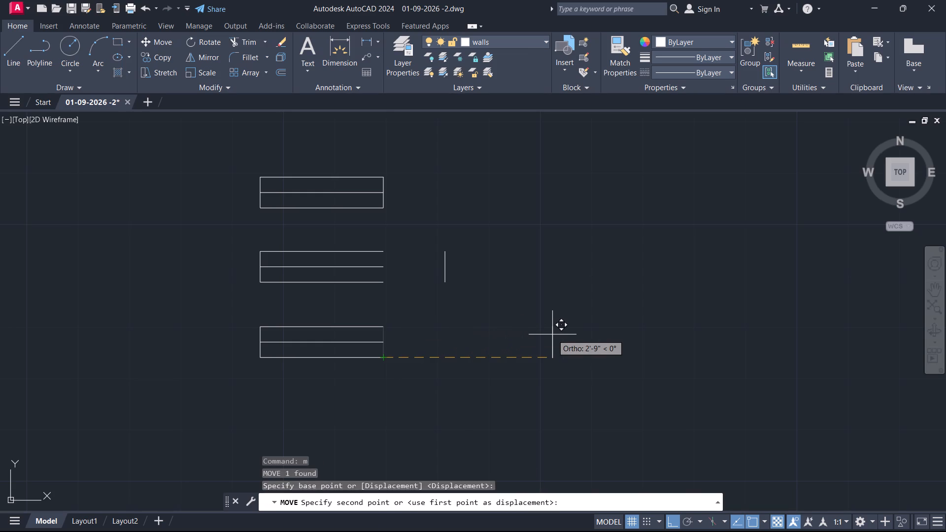
pyautogui.write("2'")
pyautogui.press('Return')
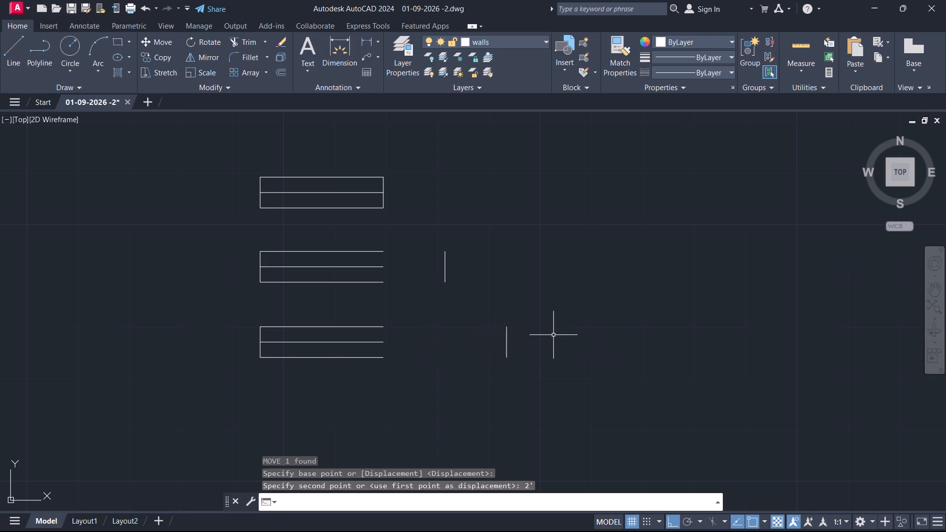
pyautogui.press('Escape')
# Extend the three horizontal lines of the middle and lowest symbols to their moved east sides.
pyautogui.write('ex')
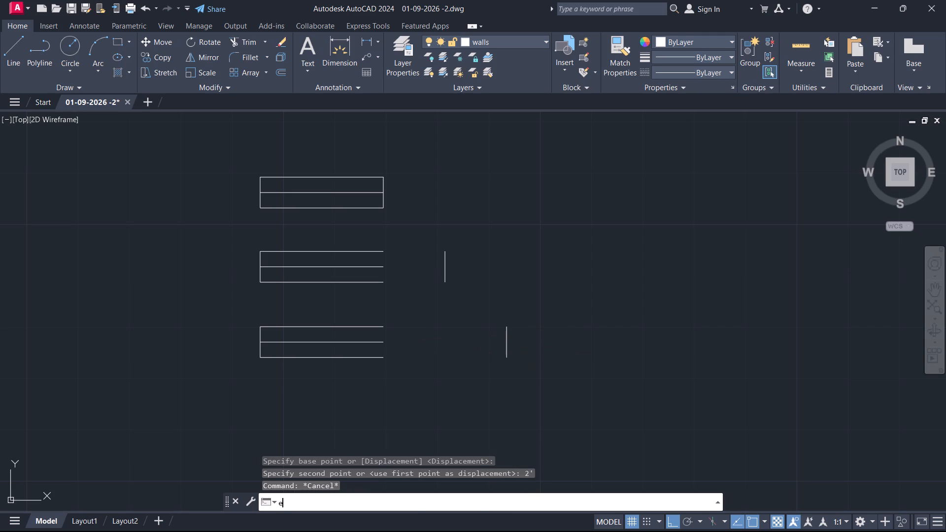
pyautogui.press('Return')
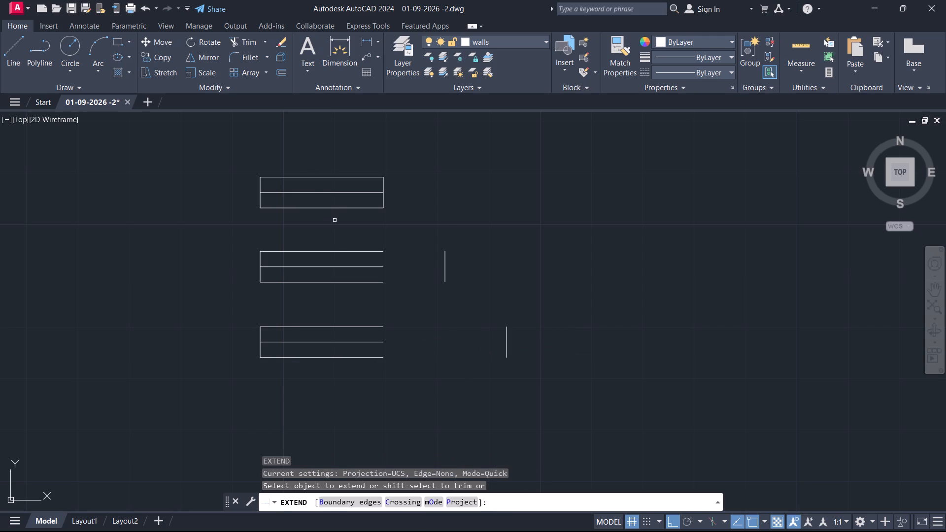
pyautogui.click(338, 227)
pyautogui.click(330, 302)
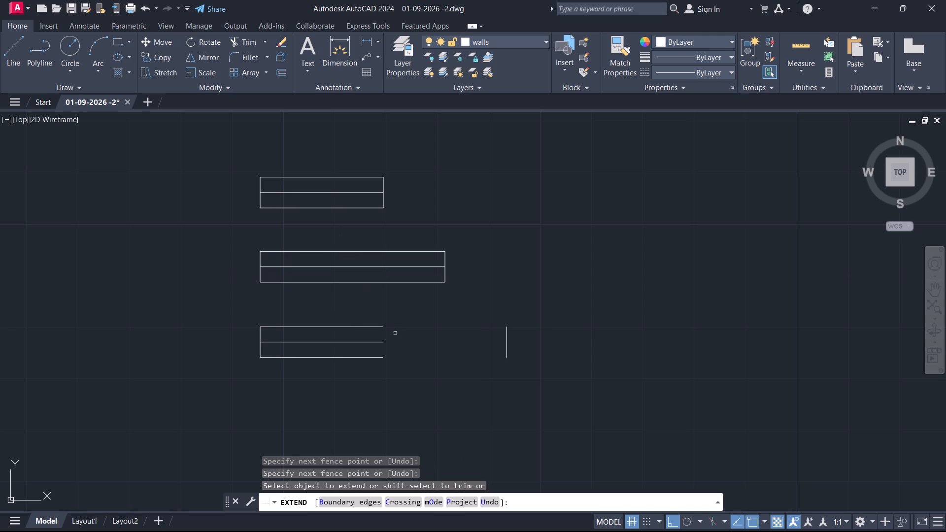
pyautogui.moveTo(349, 318); pyautogui.dragTo(350, 323)
pyautogui.click(348, 389)
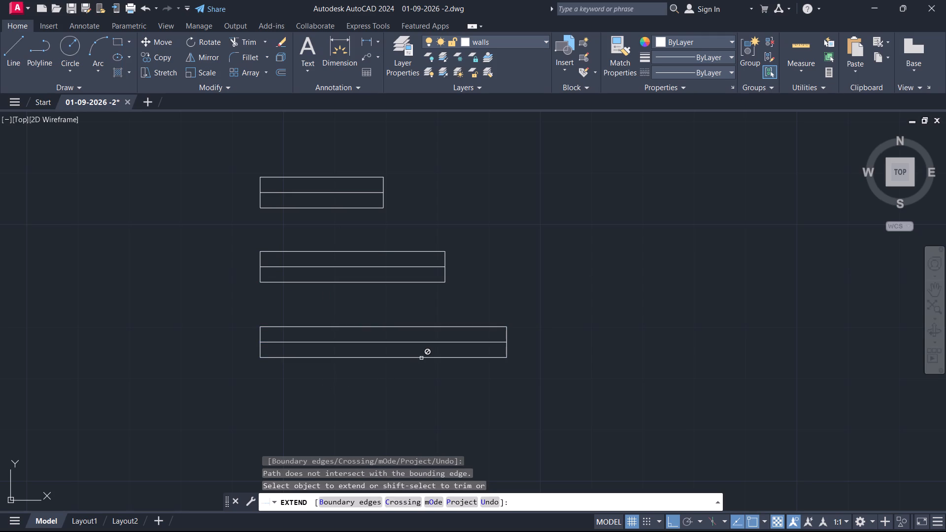
pyautogui.press('Escape')
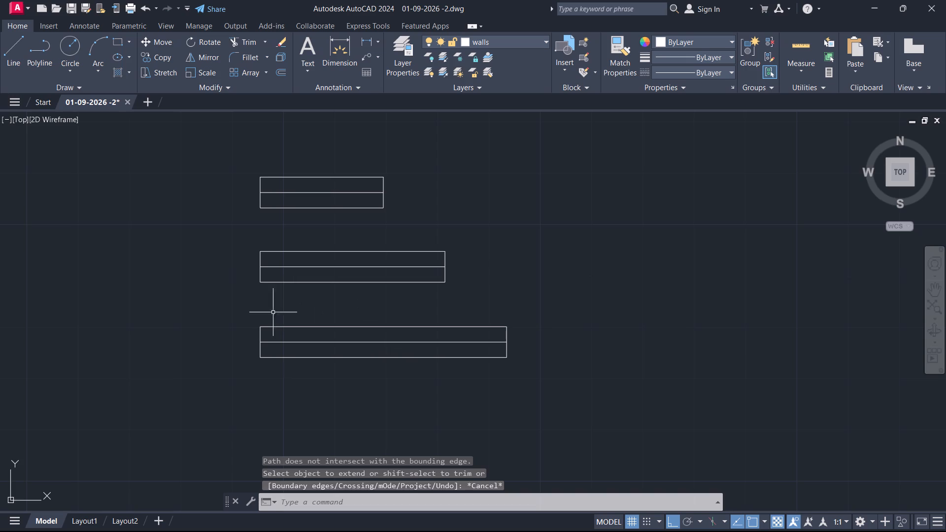
# Group the lines of each of the three rectangular symbols into a separate unnamed group, working from the lowest to the uppermost.
pyautogui.click(236, 301)
pyautogui.click(573, 387)
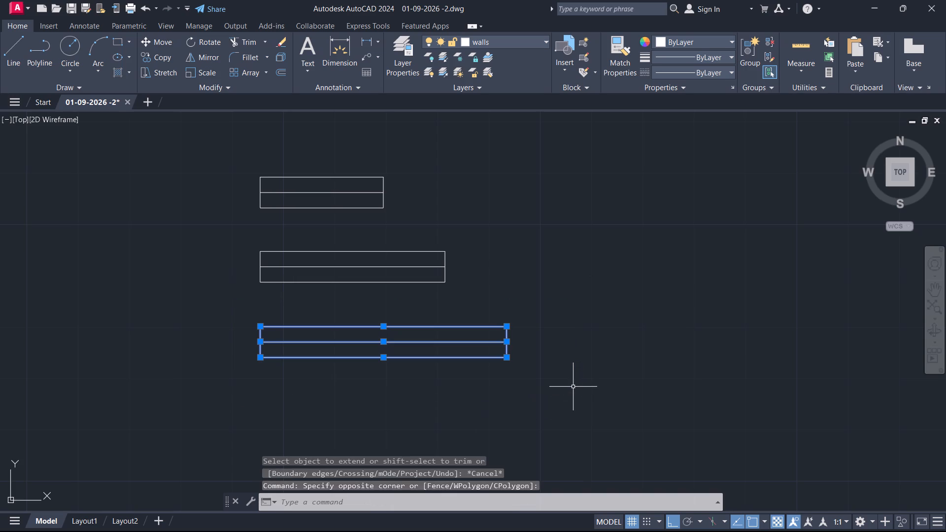
pyautogui.press('g')
pyautogui.press('Return')
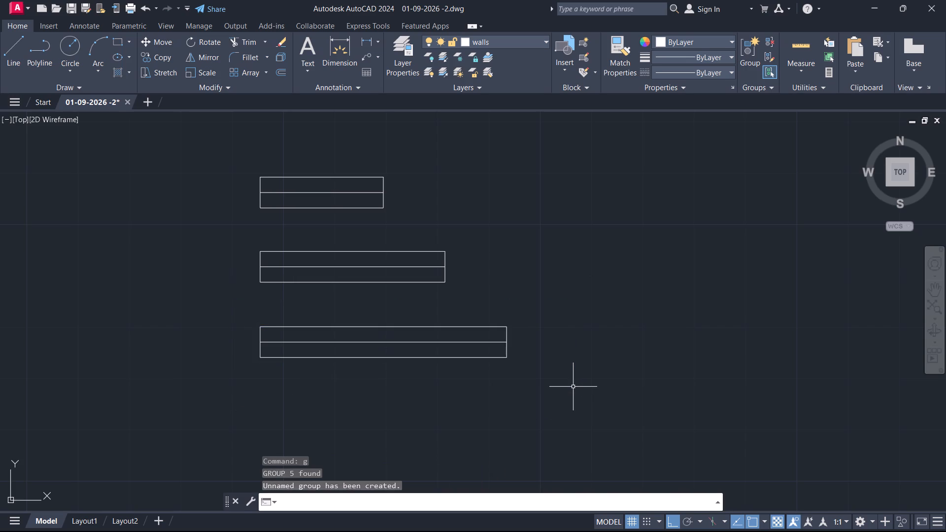
pyautogui.click(238, 229)
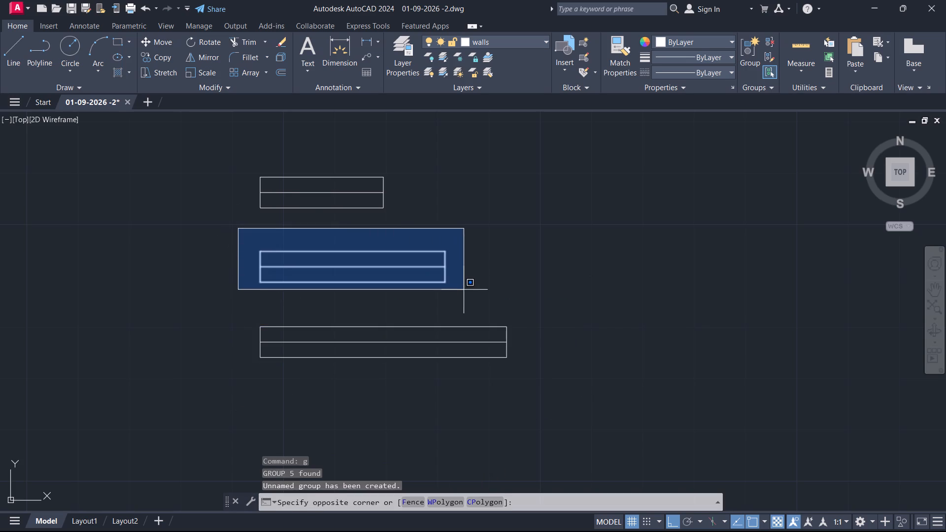
pyautogui.click(484, 294)
pyautogui.press('g')
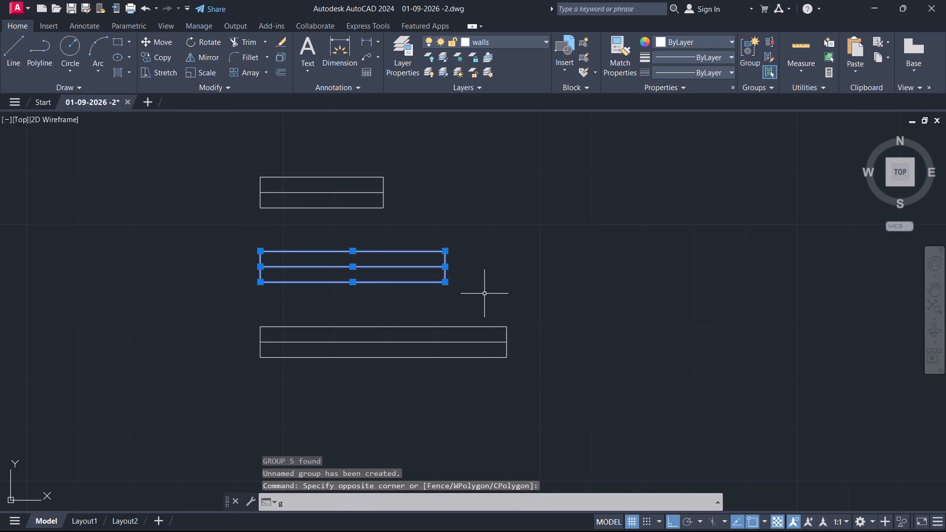
pyautogui.press('Return')
pyautogui.click(230, 151)
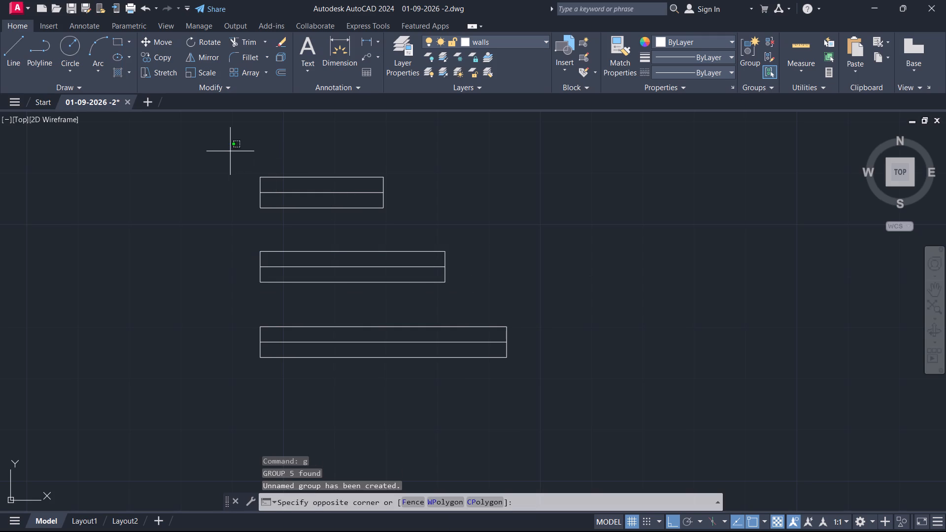
pyautogui.click(469, 233)
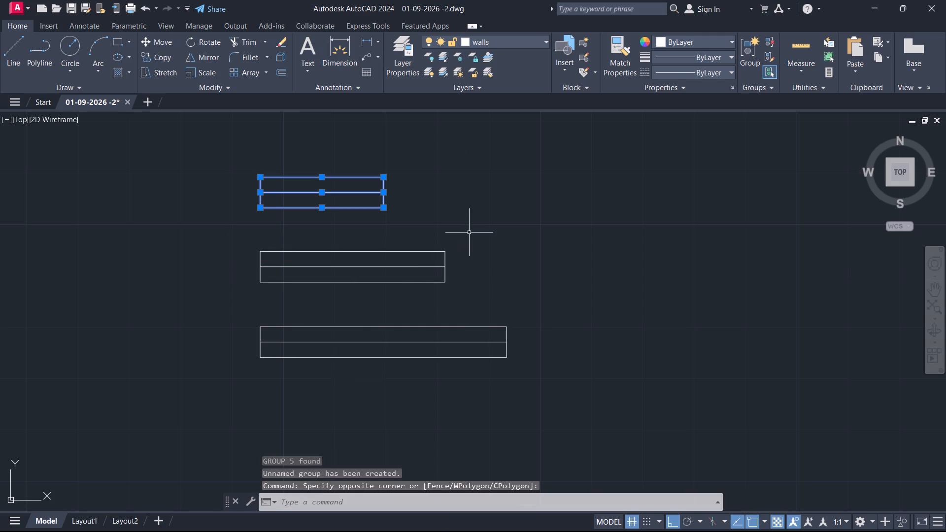
pyautogui.press('g')
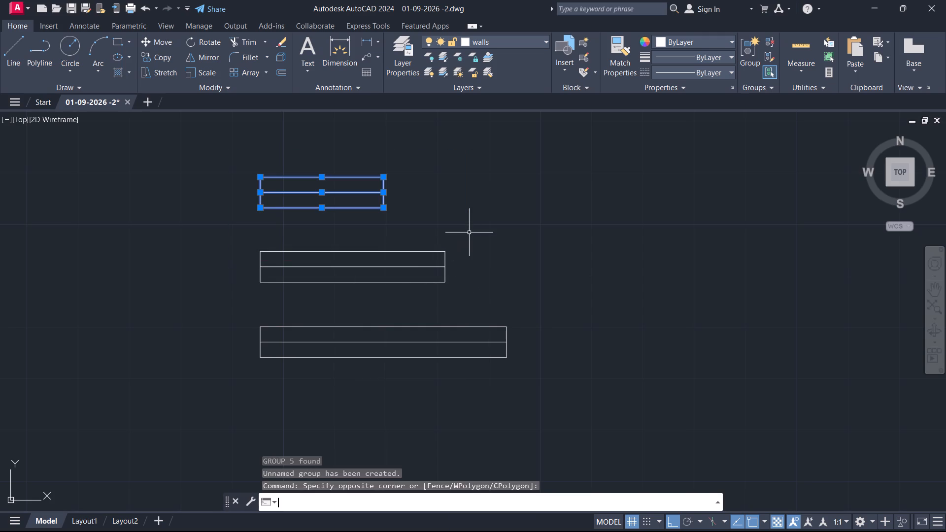
pyautogui.press('Return')
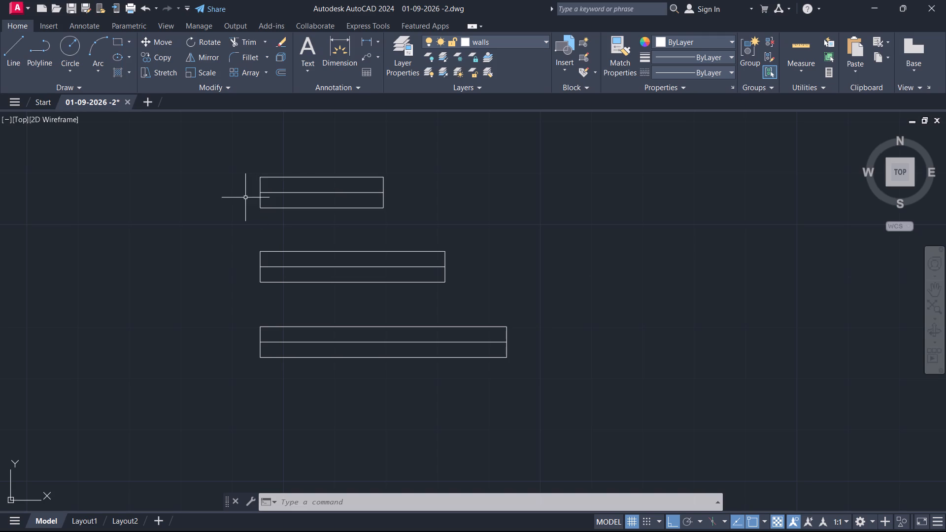
# Rotate all three grouped symbols 90° counterclockwise to upright, about the southwest corner of the longest one.
pyautogui.click(235, 131)
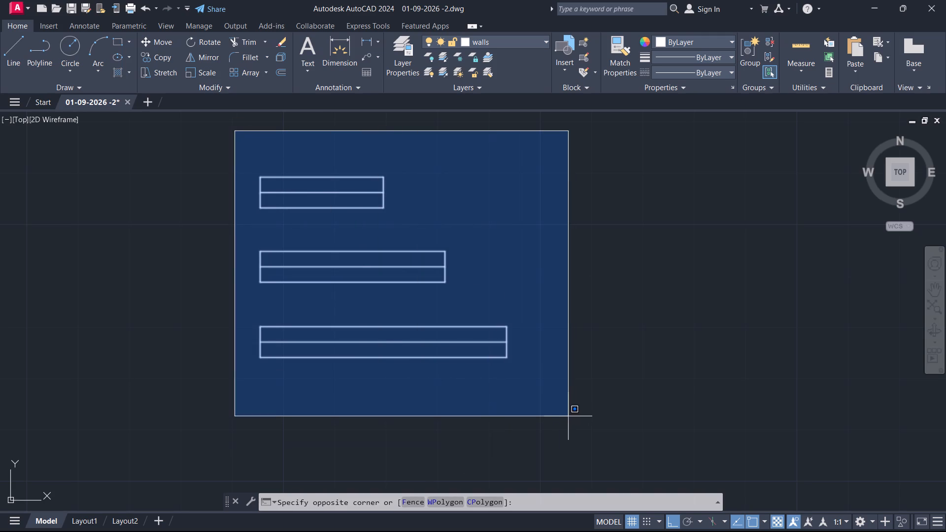
pyautogui.click(561, 412)
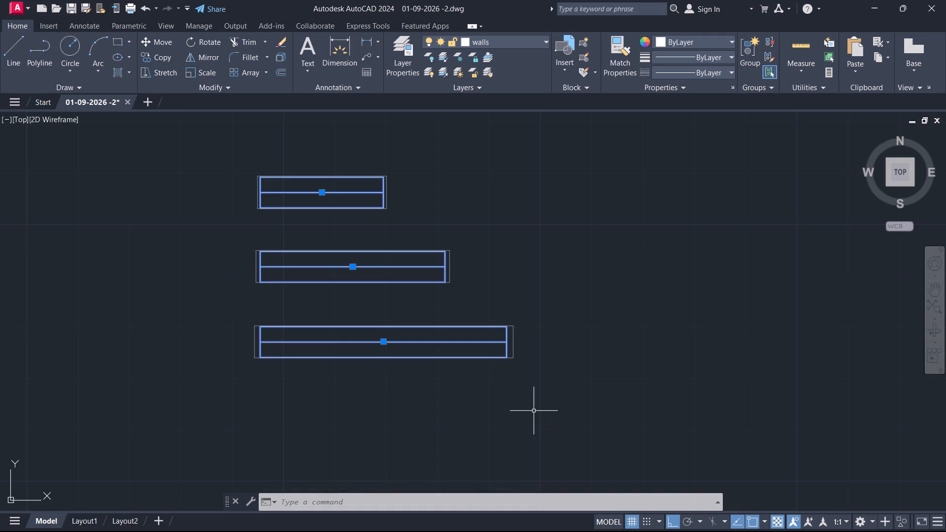
pyautogui.write('ro')
pyautogui.press('Return')
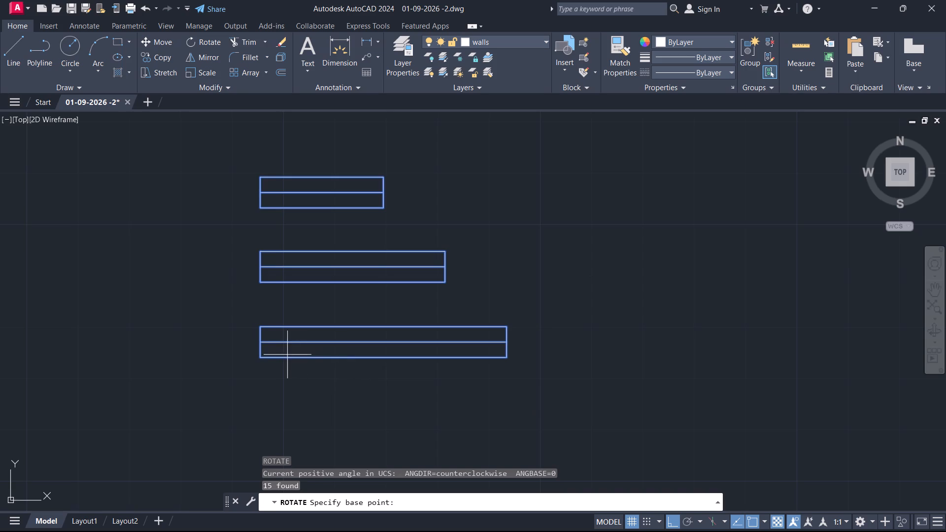
pyautogui.click(258, 355)
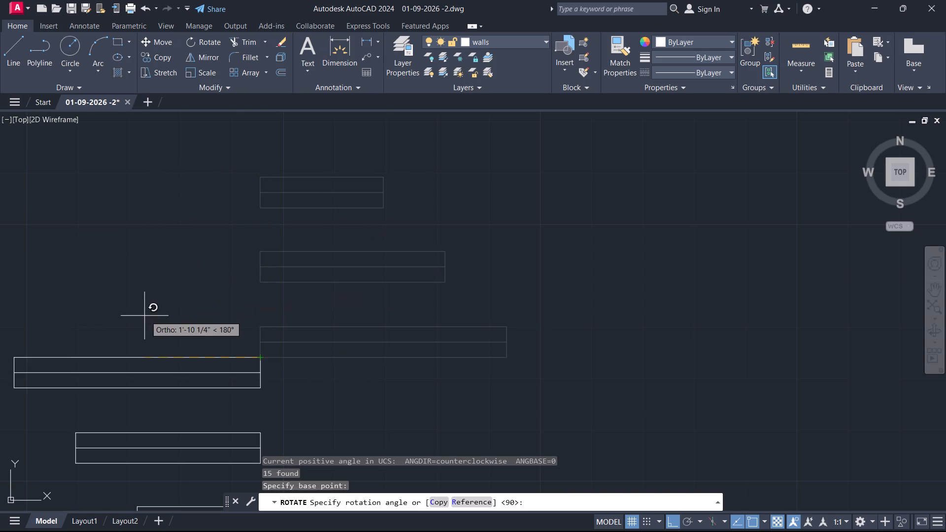
pyautogui.click(214, 231)
# Copy the three upright grouped symbols together to a spot directly east of the originals.
pyautogui.scroll(-2, 254, 229)
pyautogui.scroll(-2, 316, 269)
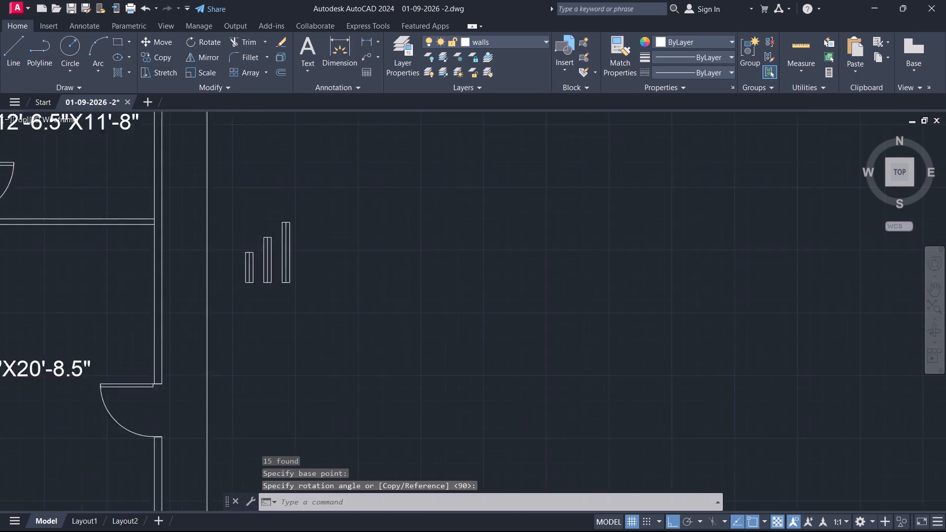
pyautogui.click(255, 220)
pyautogui.click(341, 308)
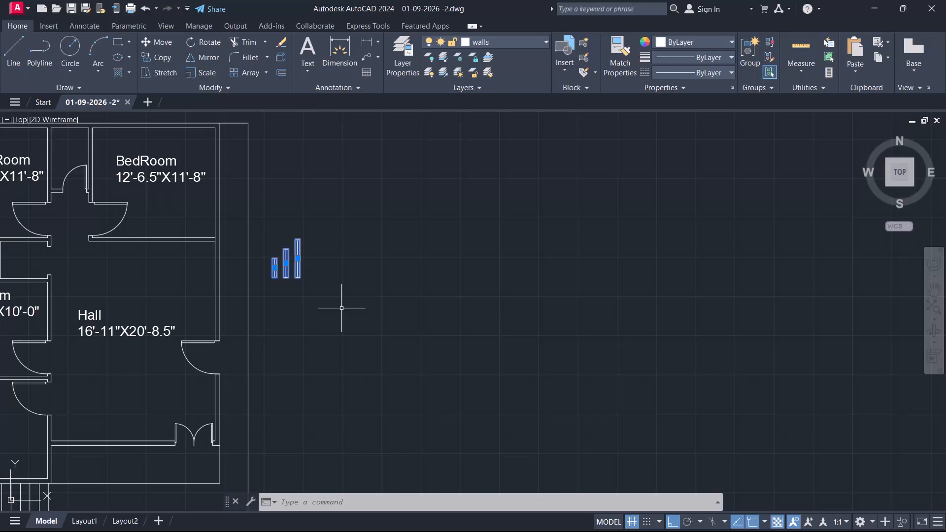
pyautogui.write('co')
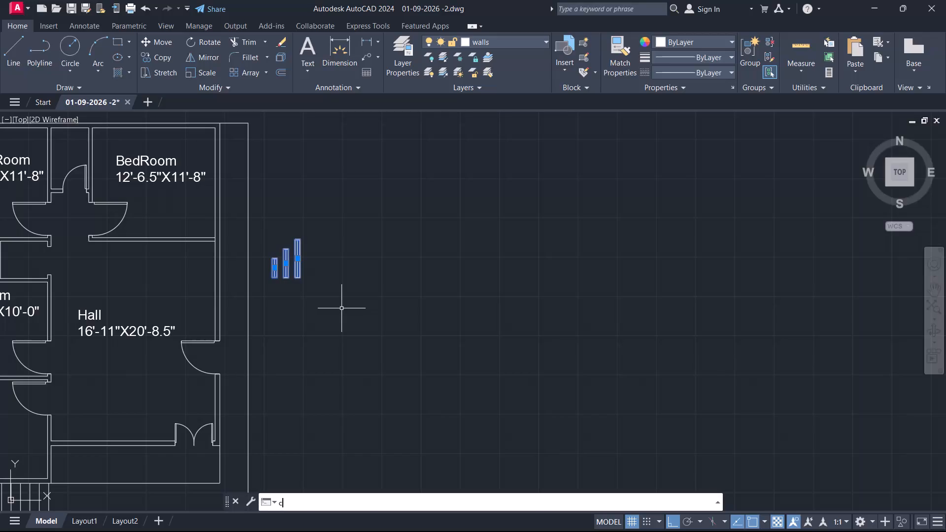
pyautogui.press('Return')
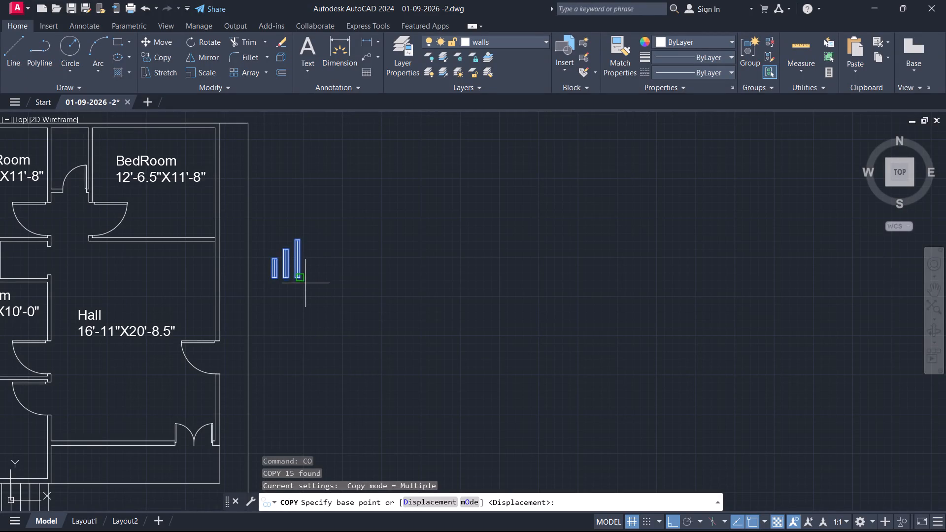
pyautogui.click(304, 277)
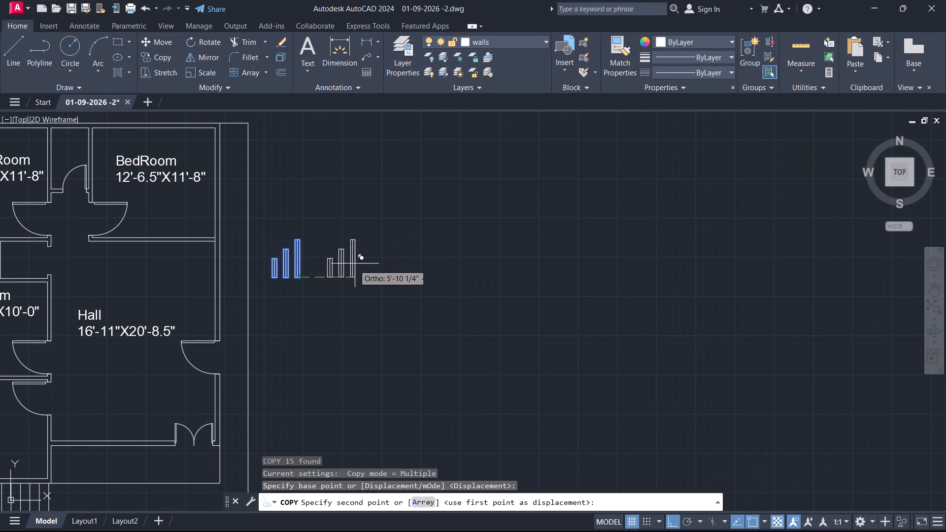
pyautogui.click(348, 269)
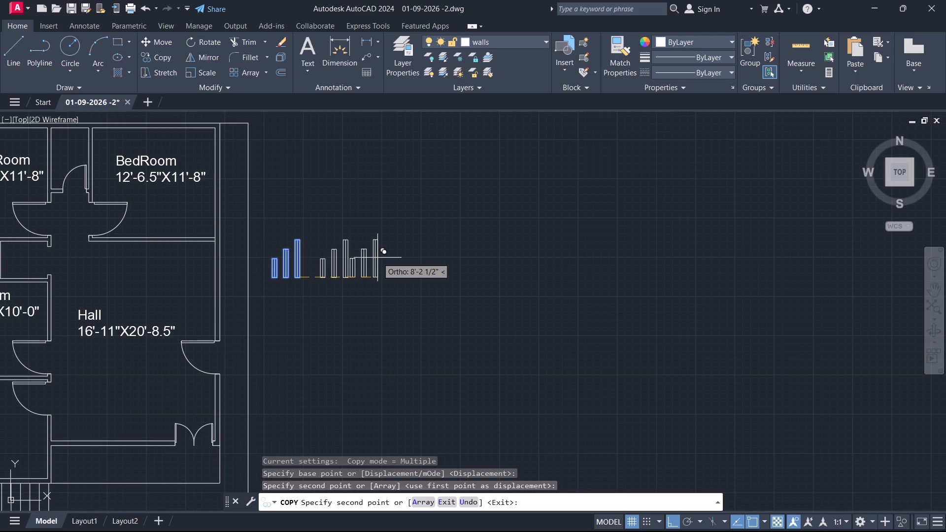
pyautogui.press('Escape')
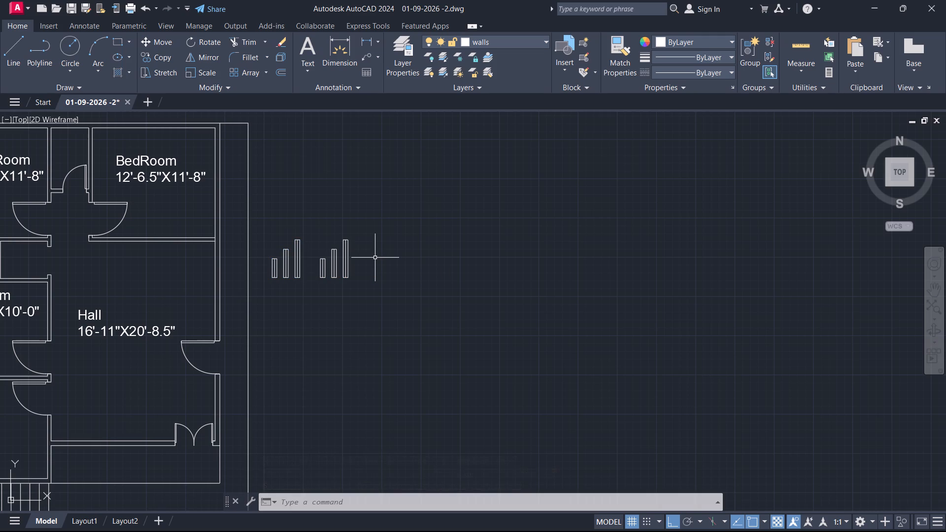
pyautogui.press('Escape')
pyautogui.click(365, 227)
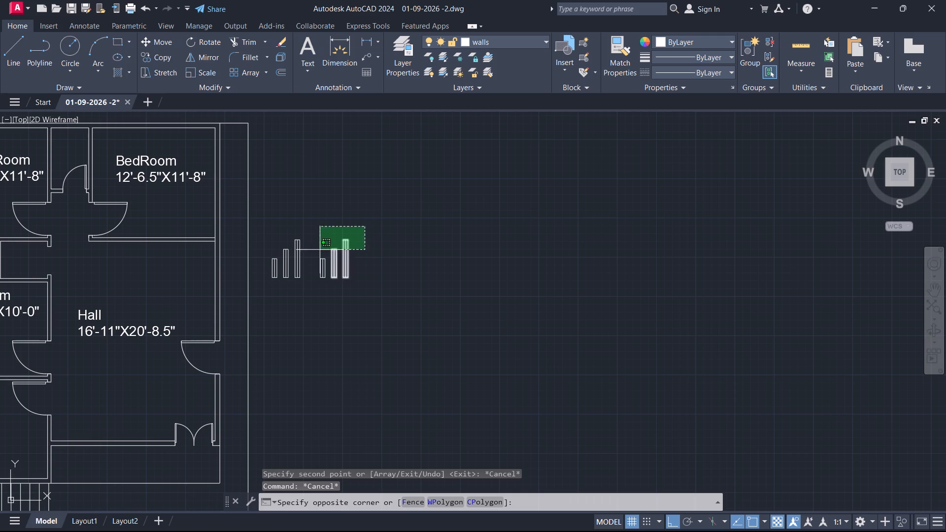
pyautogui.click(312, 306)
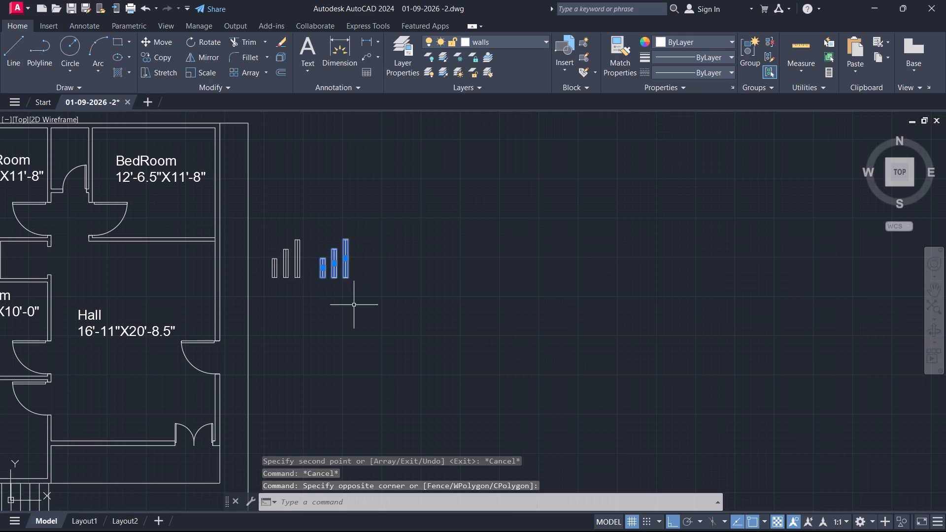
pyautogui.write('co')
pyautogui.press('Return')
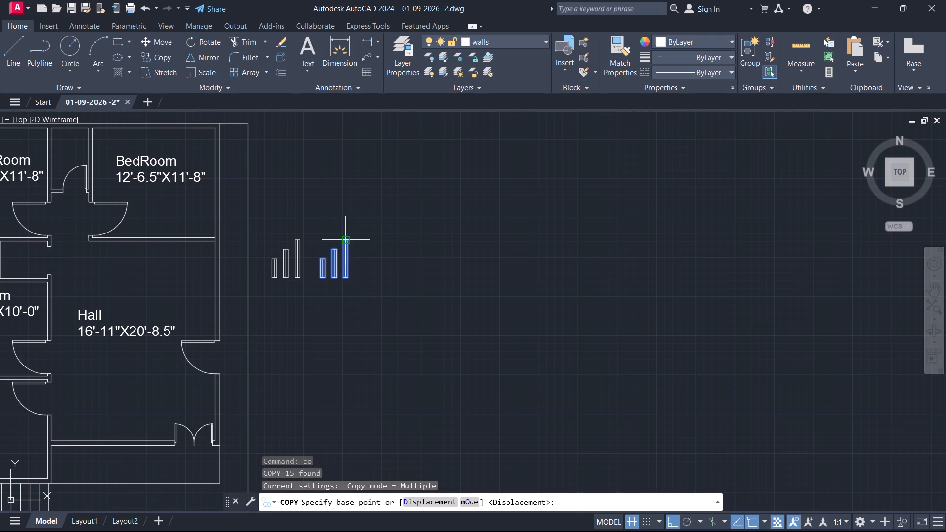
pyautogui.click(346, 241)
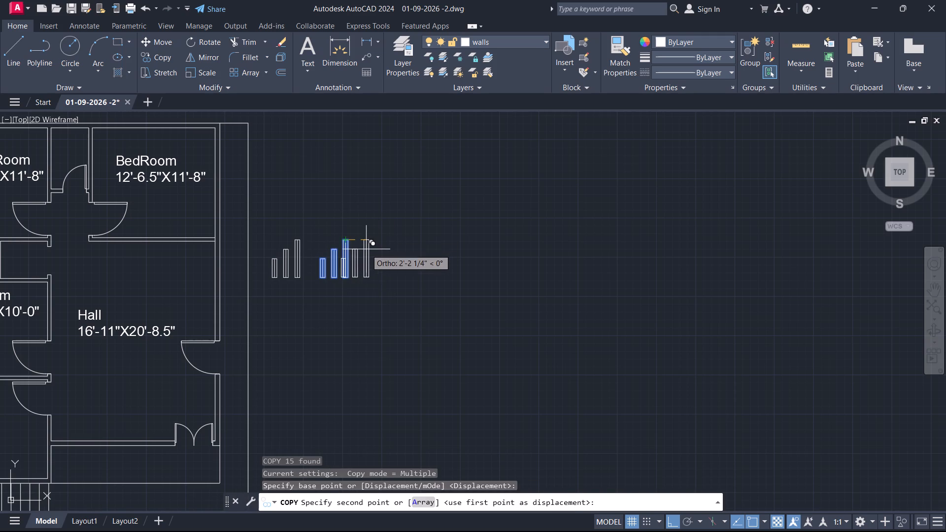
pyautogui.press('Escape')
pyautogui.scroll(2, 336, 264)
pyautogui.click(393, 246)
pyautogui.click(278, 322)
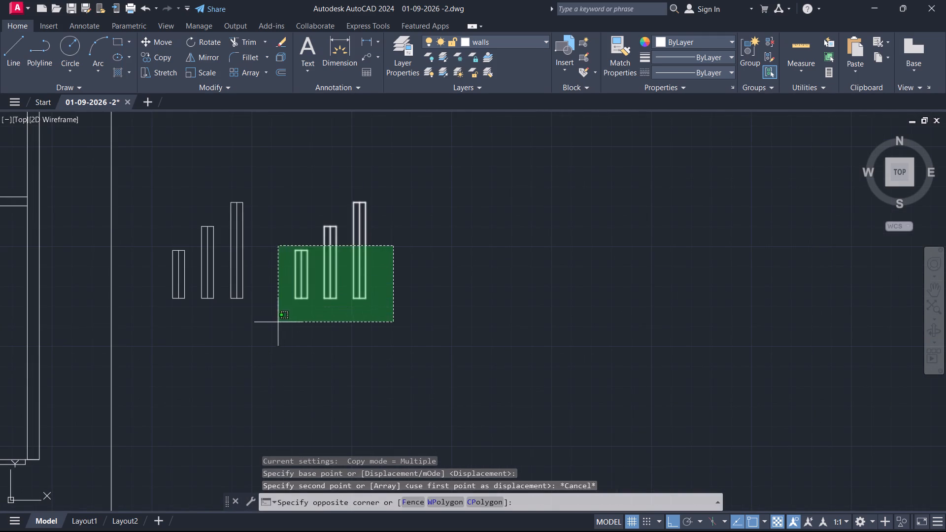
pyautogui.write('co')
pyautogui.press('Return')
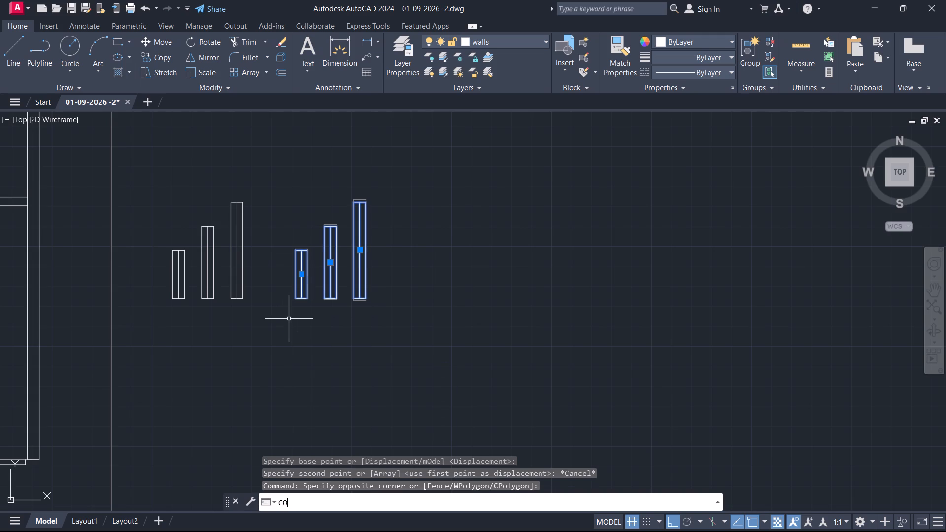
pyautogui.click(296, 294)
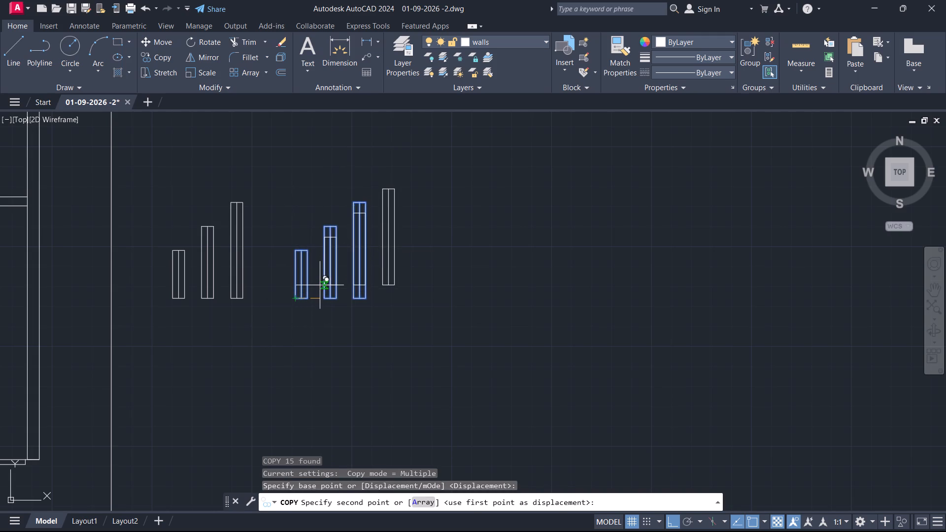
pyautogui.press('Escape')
# Rotate the three copied symbols 90° clockwise to lie flat, about the southwest corner of the shortest one.
pyautogui.click(394, 250)
pyautogui.click(280, 301)
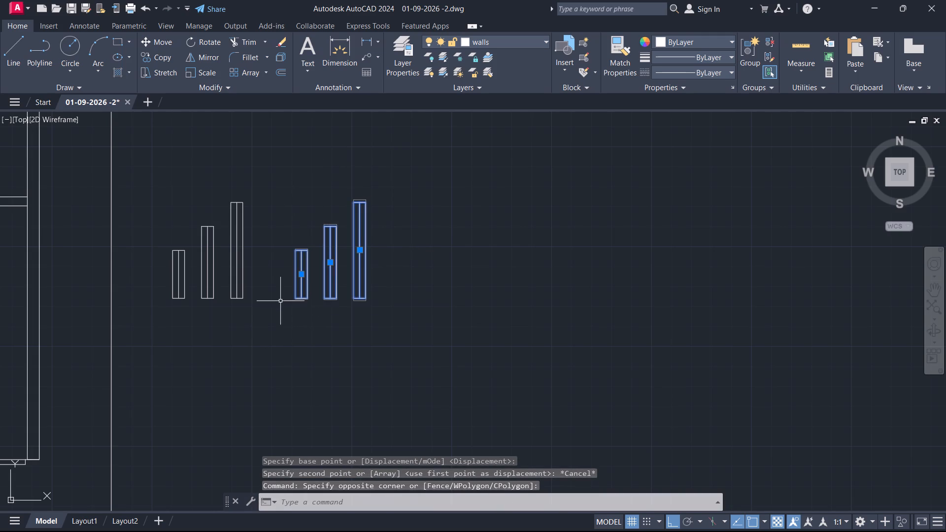
pyautogui.write('ro')
pyautogui.press('Return')
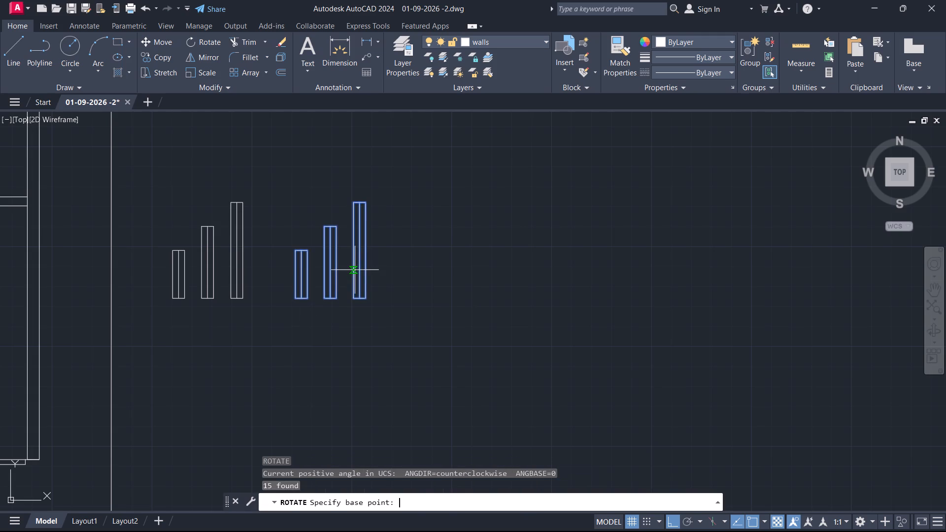
pyautogui.click(293, 301)
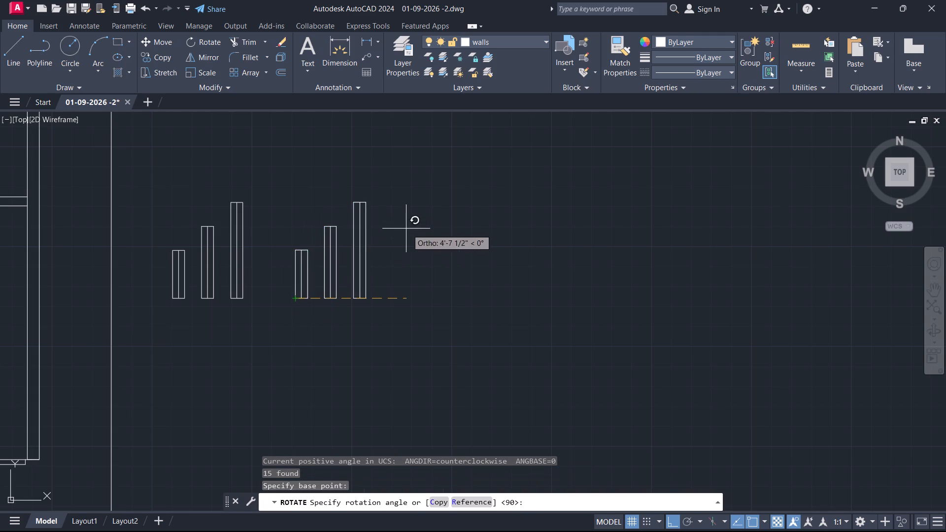
pyautogui.click(249, 356)
# Copy the longest horizontal symbol by its southeast corner, with Ortho off, into the north wall of the 12'-6.5"X11'-8" BedRoom.
pyautogui.scroll(-2, 464, 210)
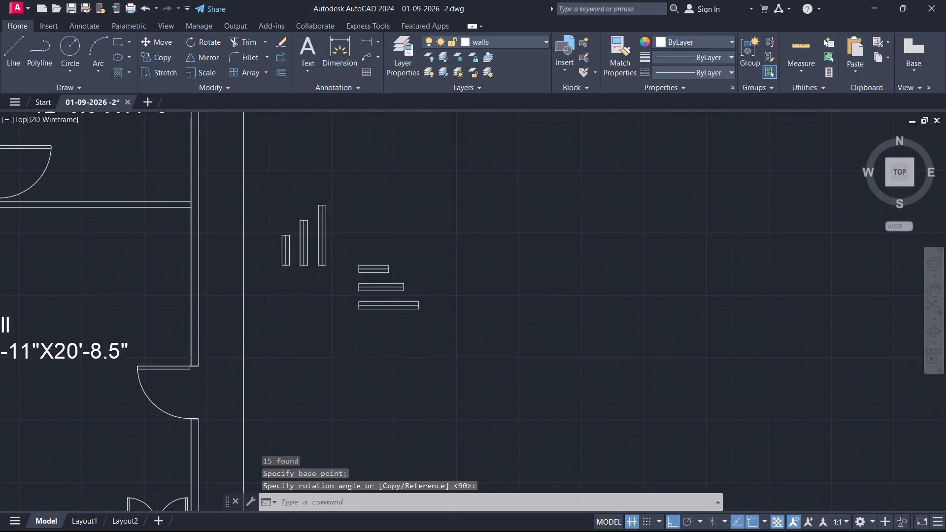
pyautogui.scroll(-1, 431, 283)
pyautogui.moveTo(406, 307); pyautogui.dragTo(443, 310, button='middle')
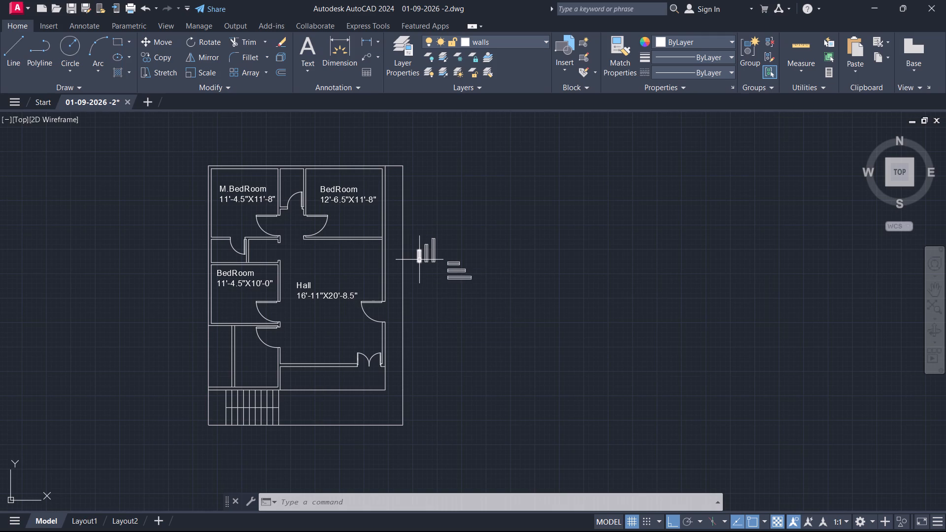
pyautogui.scroll(2, 469, 268)
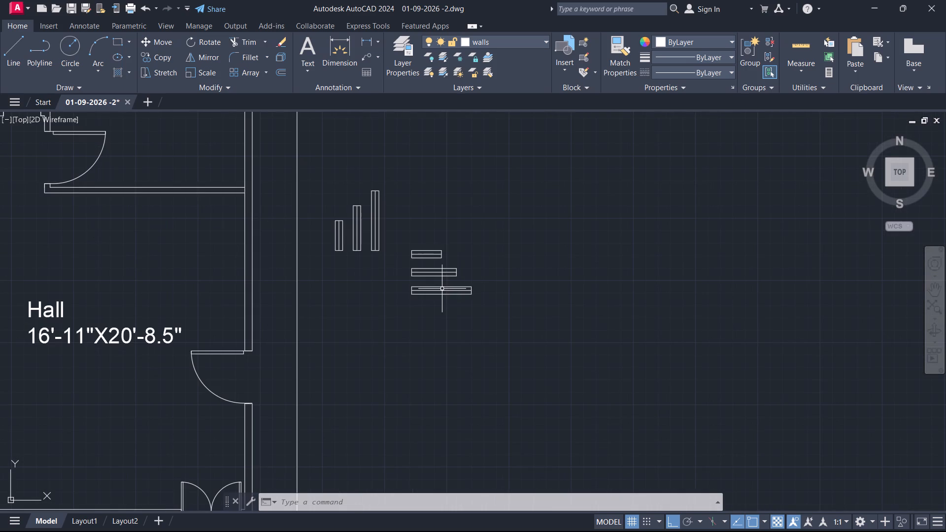
pyautogui.click(442, 289)
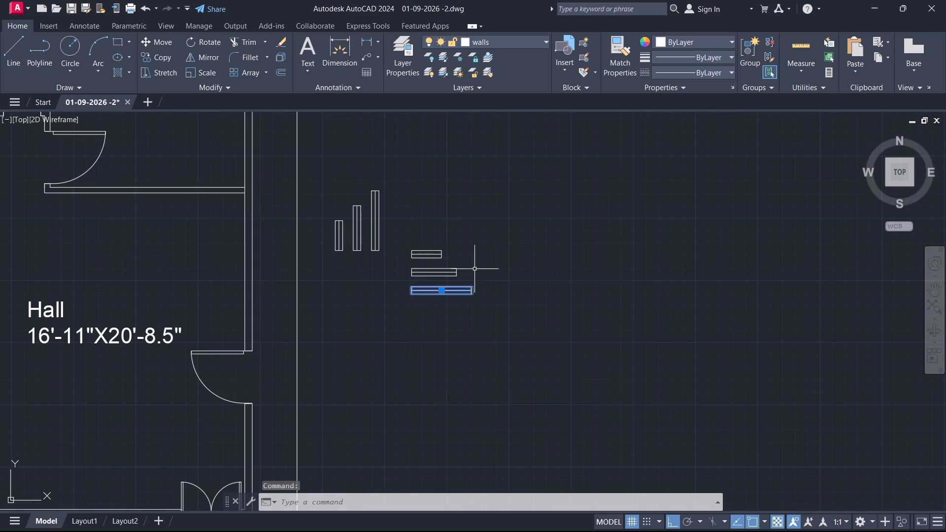
pyautogui.press('v')
pyautogui.press('BackSpace')
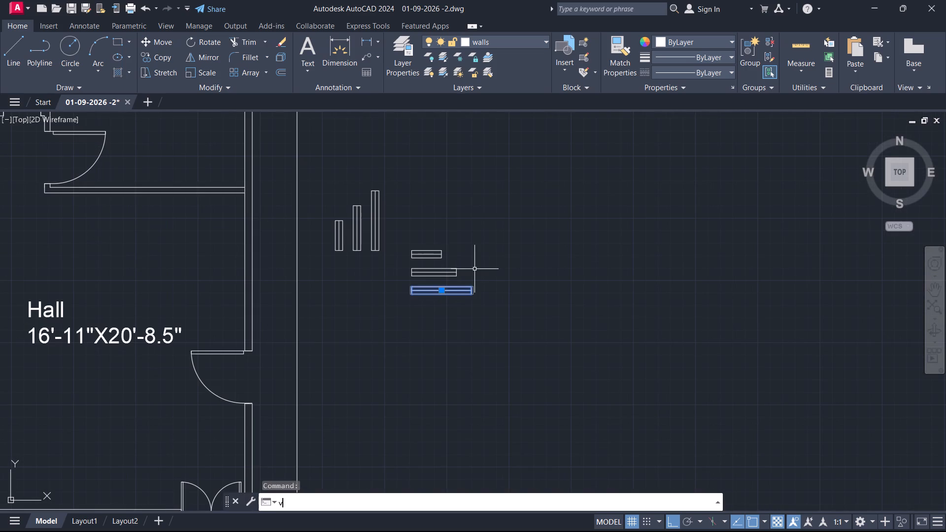
pyautogui.write('co')
pyautogui.press('Return')
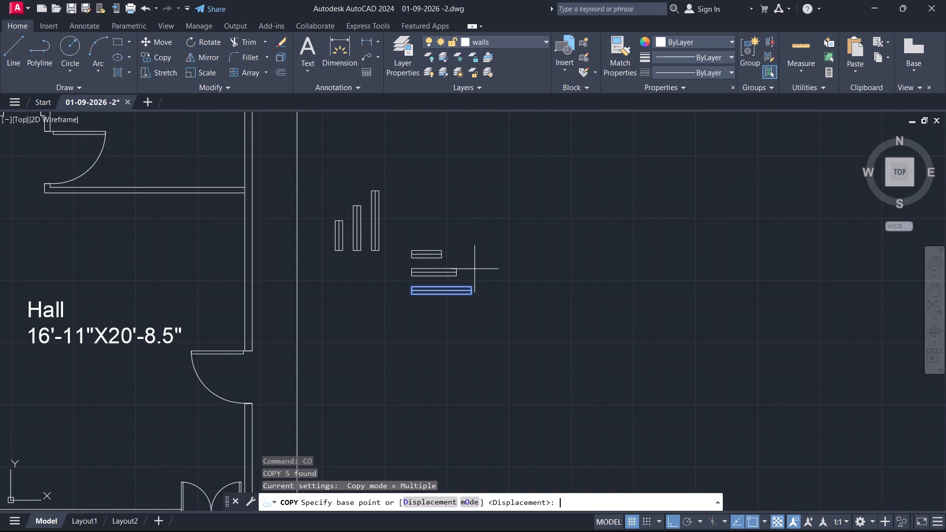
pyautogui.scroll(3, 465, 300)
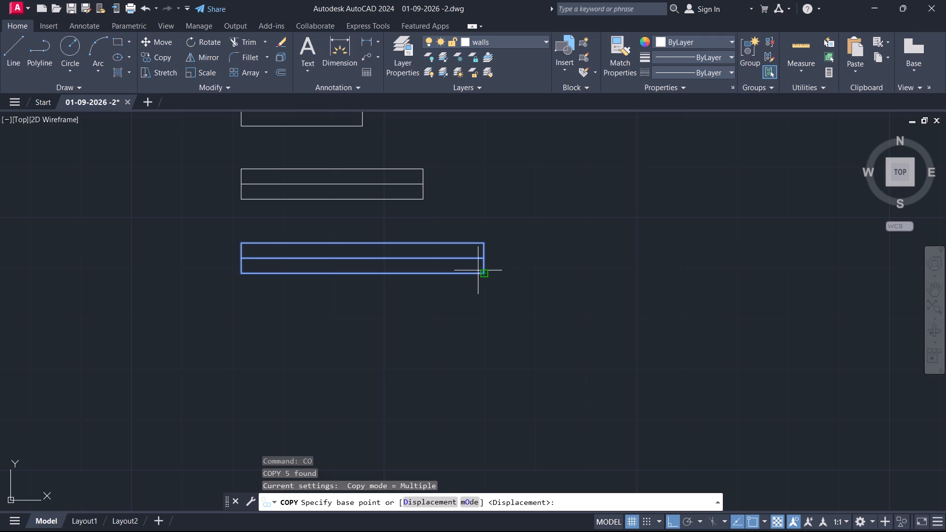
pyautogui.click(483, 274)
pyautogui.scroll(-3, 532, 250)
pyautogui.scroll(-1, 449, 259)
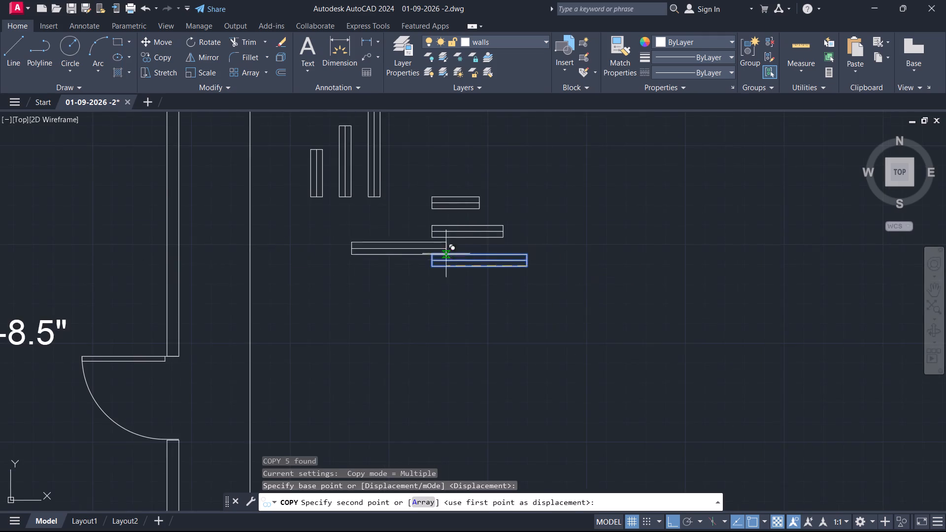
pyautogui.scroll(-2, 453, 269)
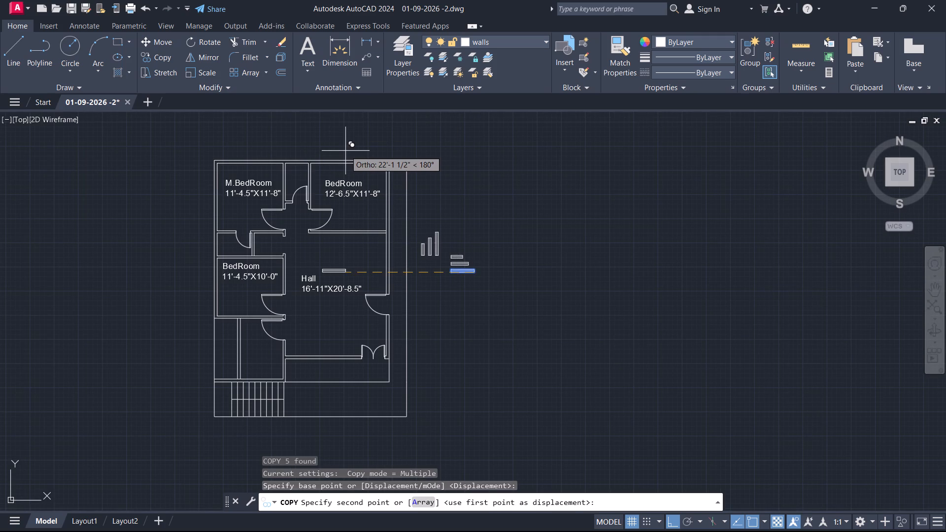
pyautogui.press('F8')
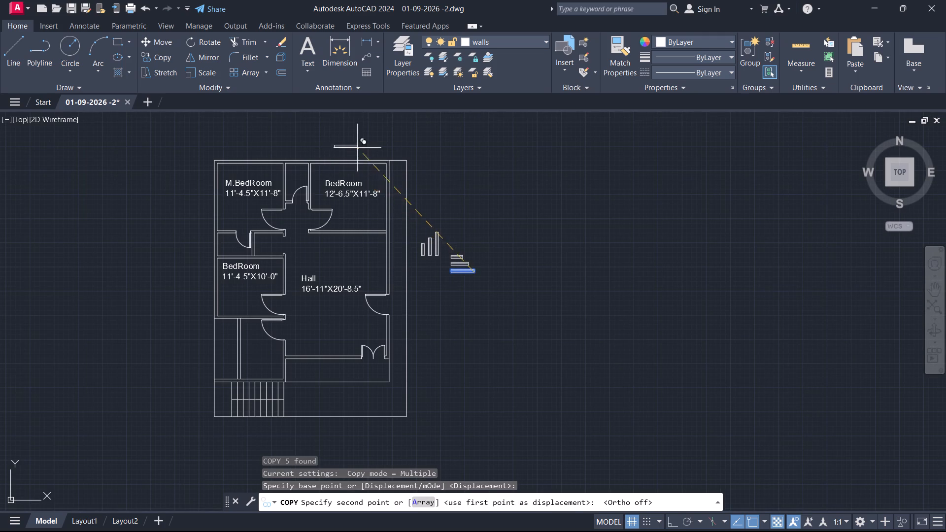
pyautogui.scroll(3, 356, 163)
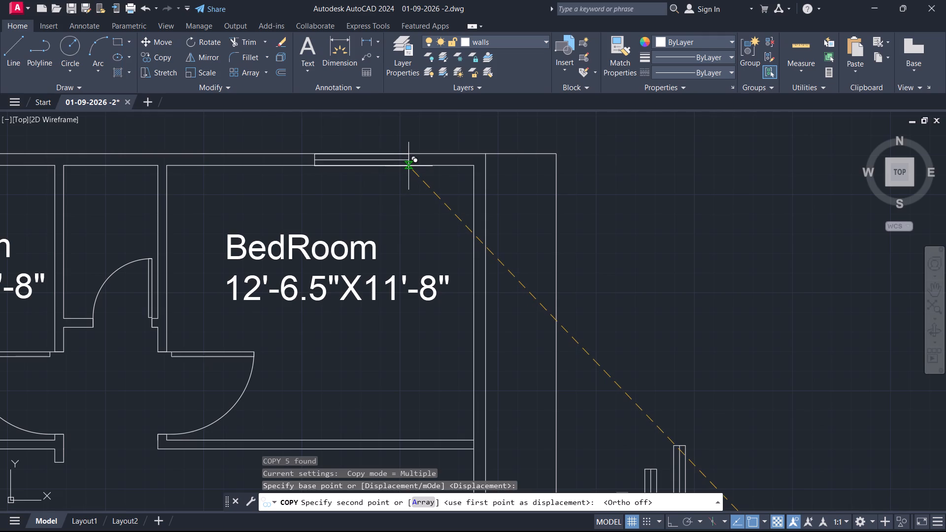
pyautogui.click(411, 166)
# Place another copy of the longest horizontal symbol in the north wall of the M.BedRoom, on its inner wall line.
pyautogui.scroll(-2, 365, 220)
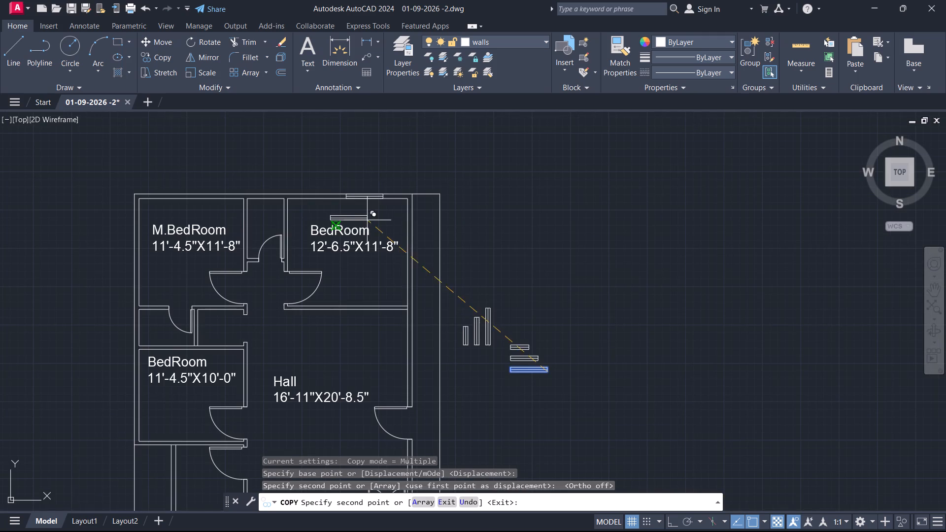
pyautogui.scroll(2, 226, 200)
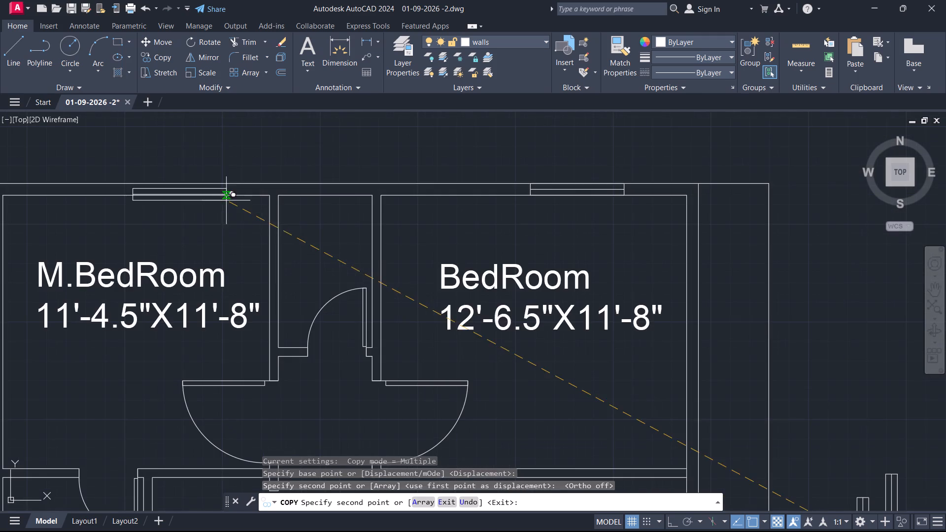
pyautogui.moveTo(223, 198); pyautogui.dragTo(317, 225, button='middle')
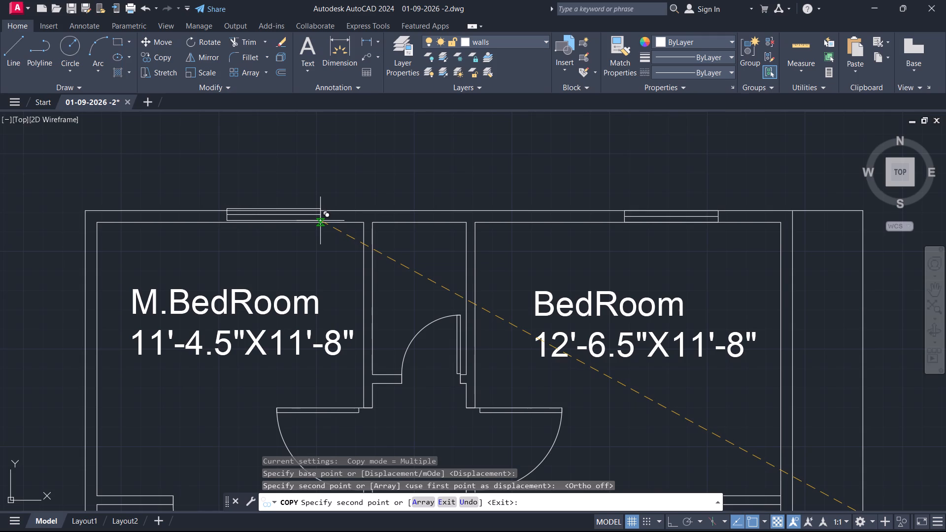
pyautogui.click(320, 221)
# Place a further copy of the longest horizontal symbol in the Hall's south wall, near its west end.
pyautogui.scroll(-2, 402, 163)
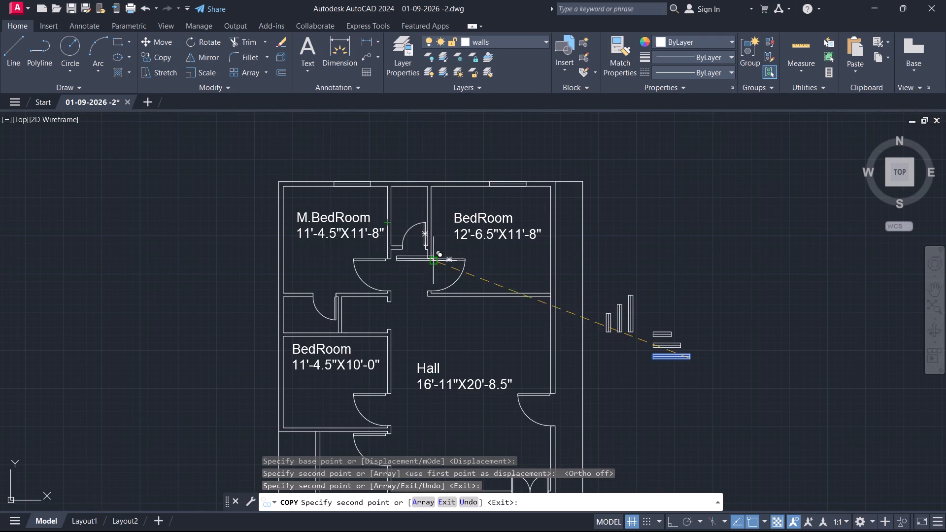
pyautogui.moveTo(459, 343); pyautogui.dragTo(439, 241, button='middle')
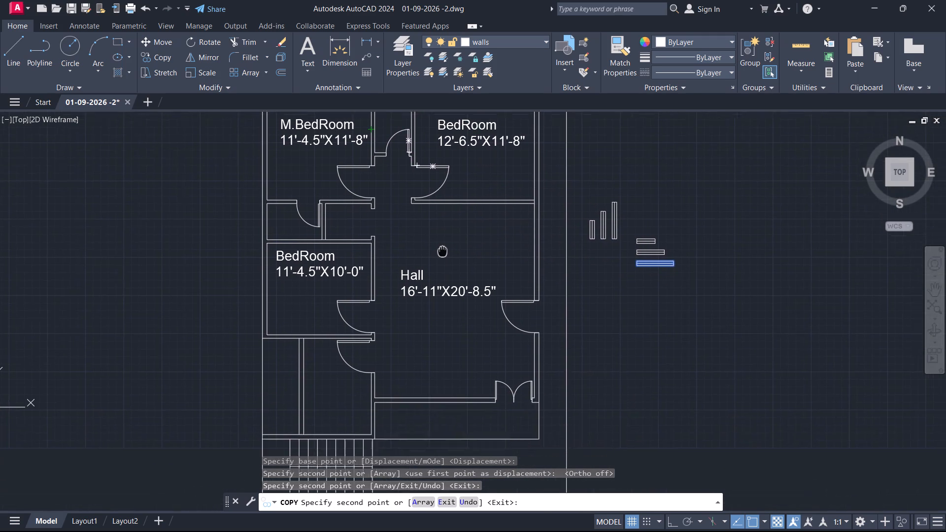
pyautogui.moveTo(439, 241); pyautogui.dragTo(441, 195, button='middle')
pyautogui.scroll(3, 415, 356)
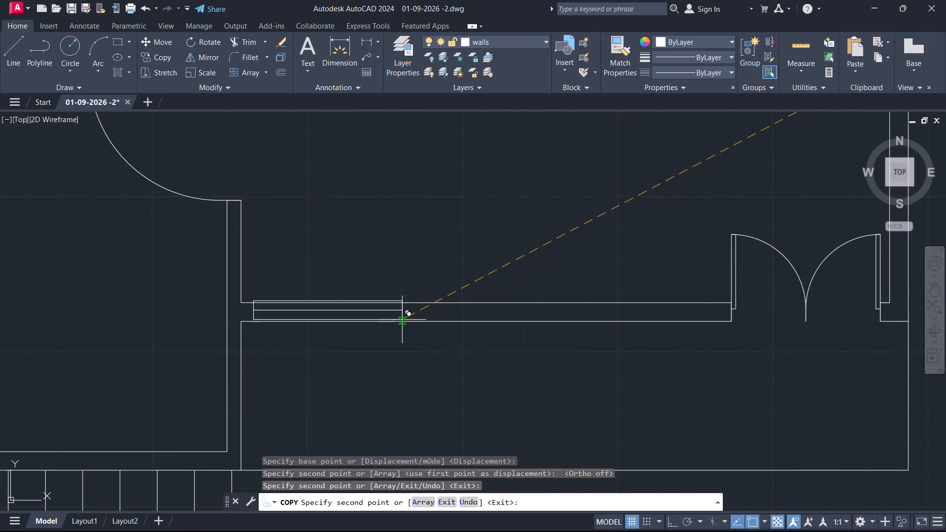
pyautogui.click(421, 322)
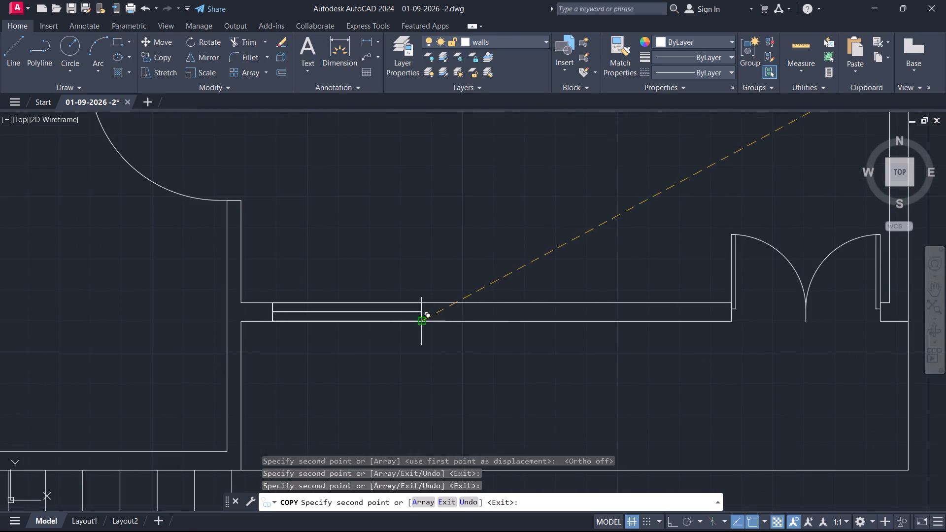
# Copy the longest vertical symbol by its southeast corner into the M.BedRoom's west wall, on the inner wall line near the south end.
pyautogui.scroll(-3, 535, 228)
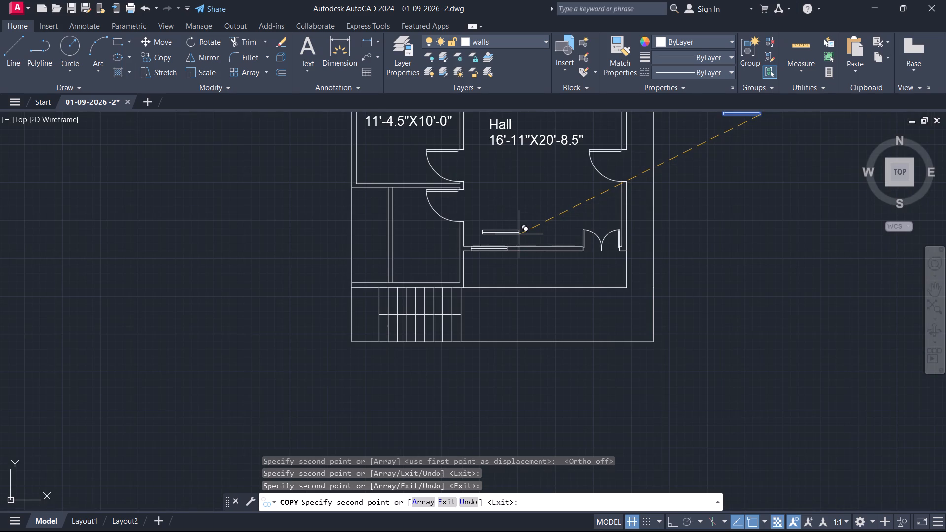
pyautogui.moveTo(525, 276); pyautogui.dragTo(439, 326, button='middle')
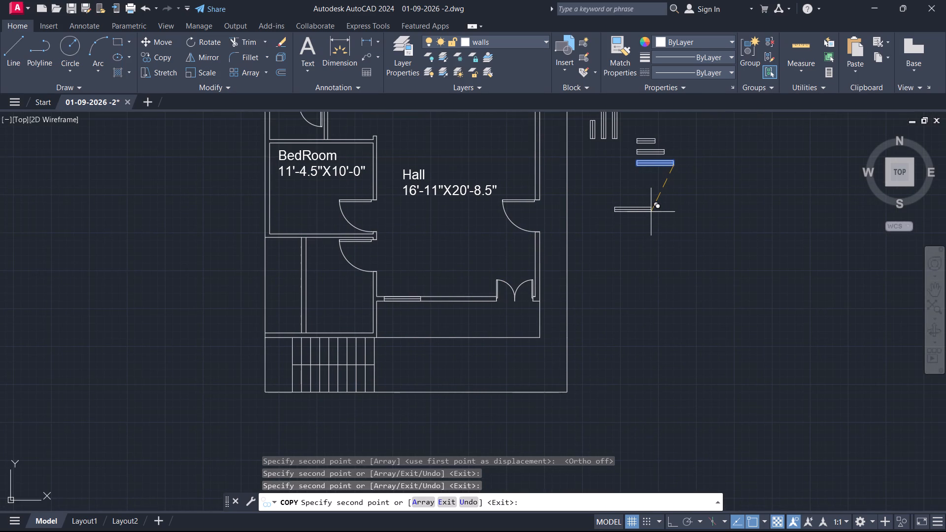
pyautogui.press('Escape')
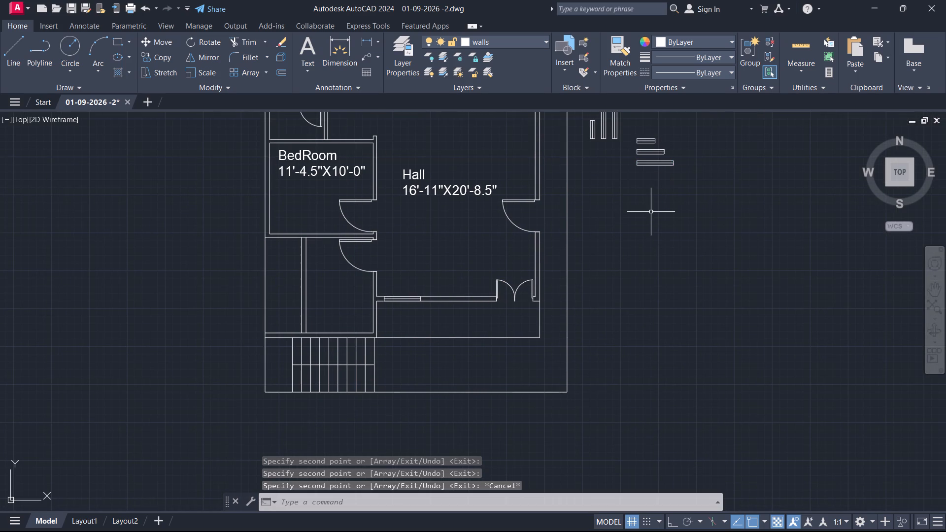
pyautogui.click(614, 133)
pyautogui.write('co')
pyautogui.press('Return')
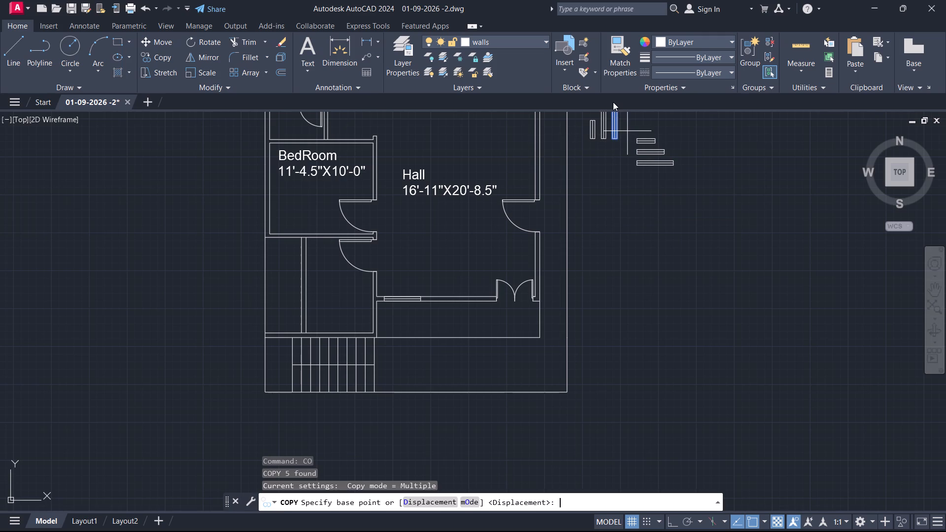
pyautogui.click(619, 144)
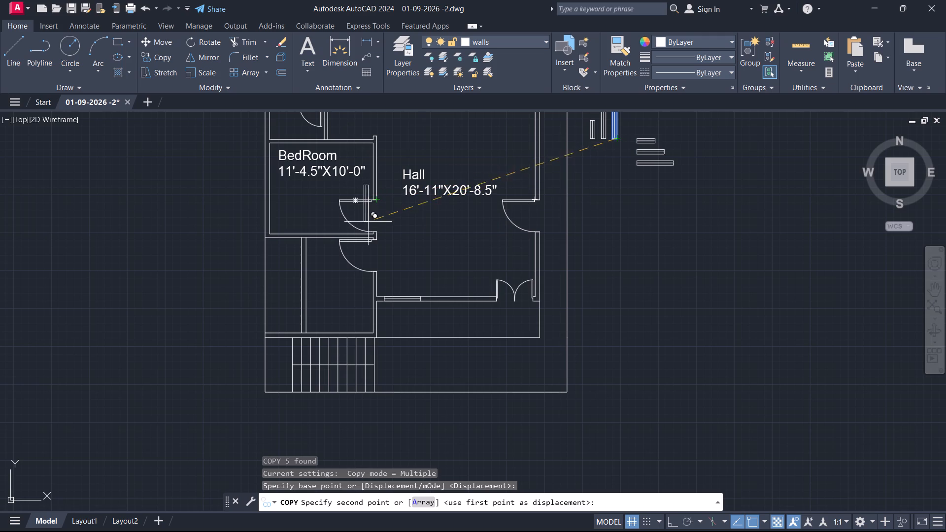
pyautogui.scroll(-1, 368, 222)
pyautogui.moveTo(328, 145); pyautogui.dragTo(313, 255, button='middle')
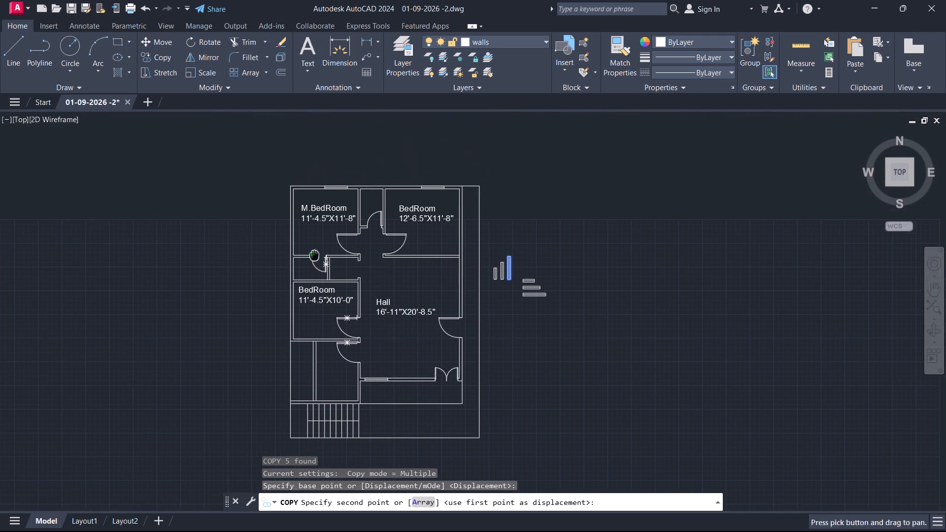
pyautogui.scroll(4, 292, 252)
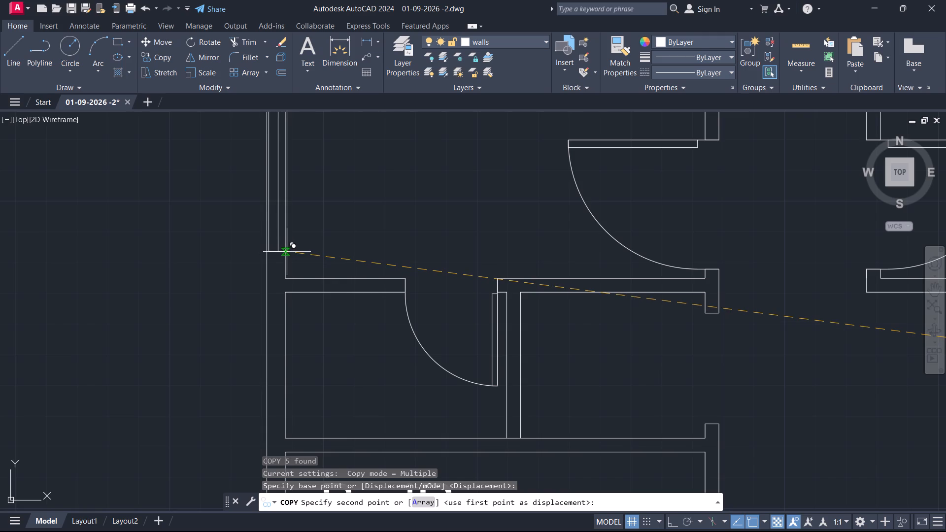
pyautogui.moveTo(284, 259); pyautogui.dragTo(288, 259)
# Place another copy of the longest vertical symbol in the west wall of the 11'-4.5"X10'-0" BedRoom, near its south end.
pyautogui.scroll(-3, 371, 212)
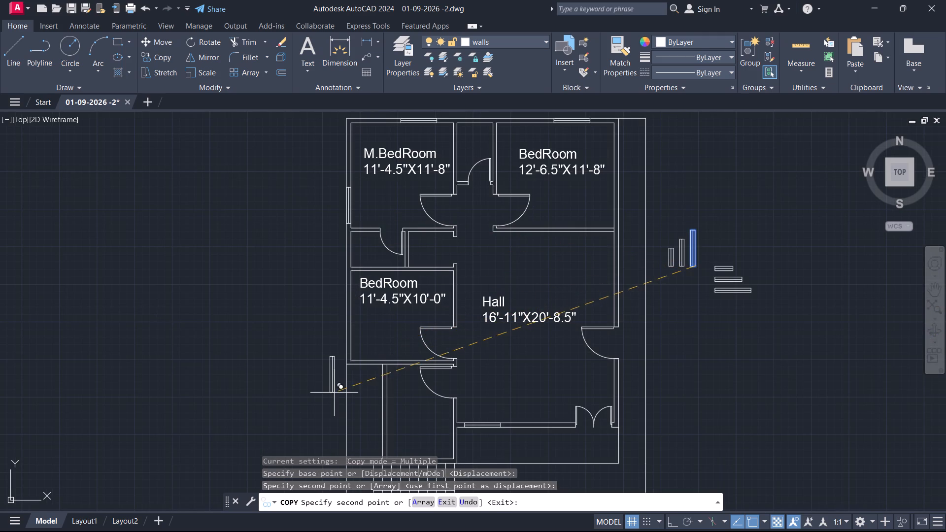
pyautogui.scroll(2, 353, 352)
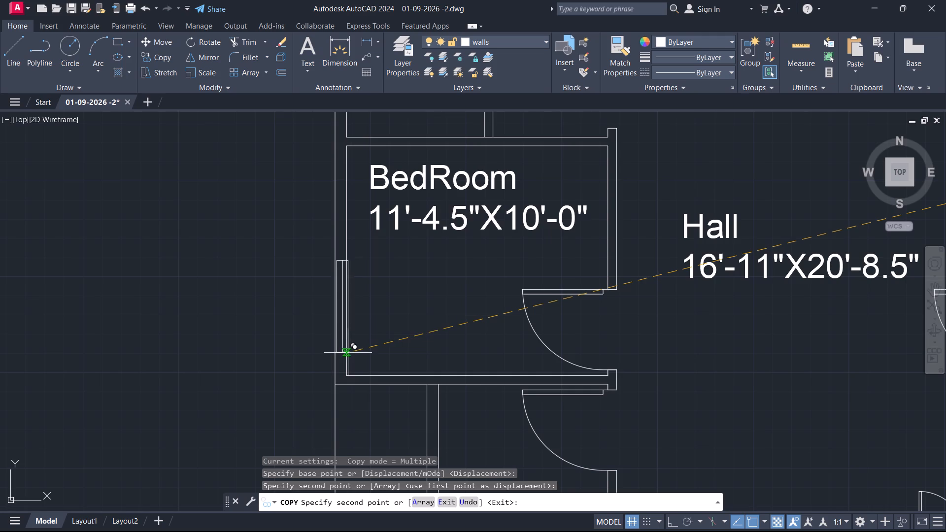
pyautogui.click(346, 354)
# Place a copy of the longest vertical symbol in the Hall's east wall, north of the east door.
pyautogui.scroll(-2, 442, 289)
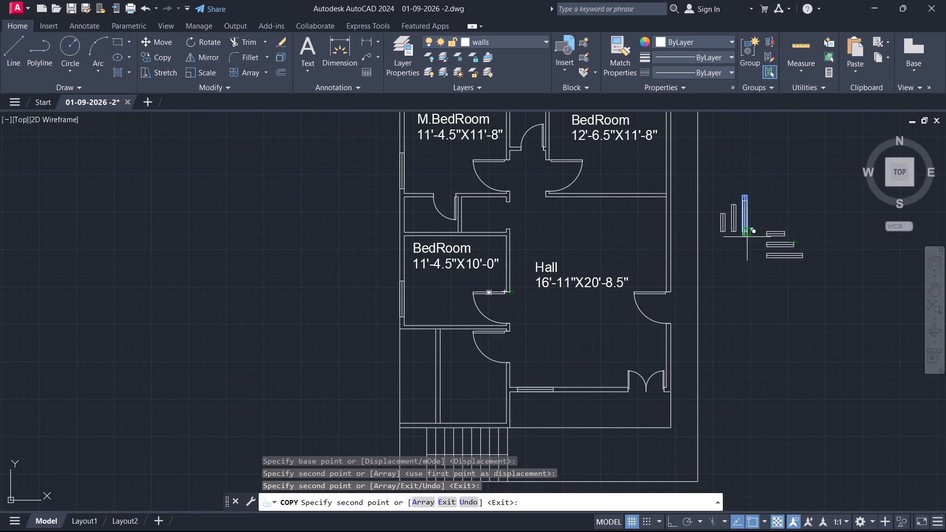
pyautogui.scroll(2, 689, 266)
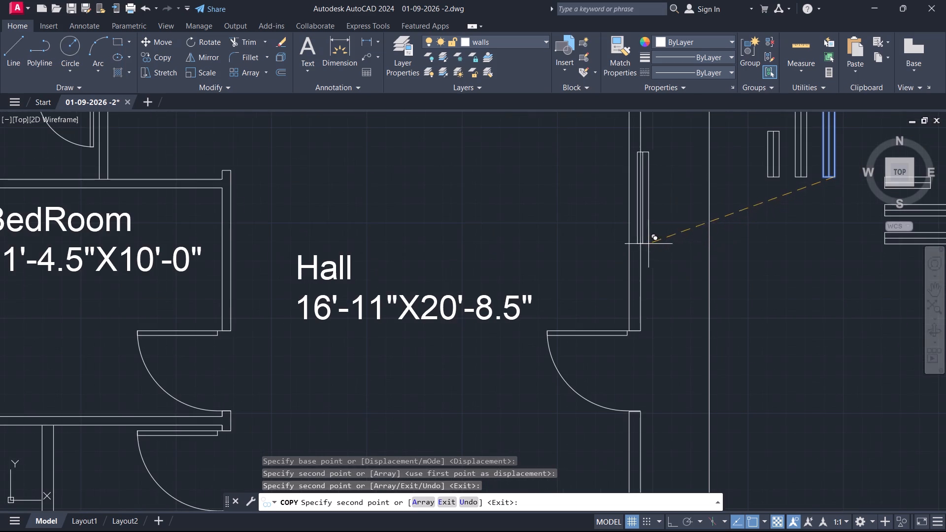
pyautogui.click(639, 244)
# Place a copy of the longest vertical symbol in the east wall of the 12'-6.5"X11'-8" BedRoom, near its south end.
pyautogui.scroll(-2, 661, 246)
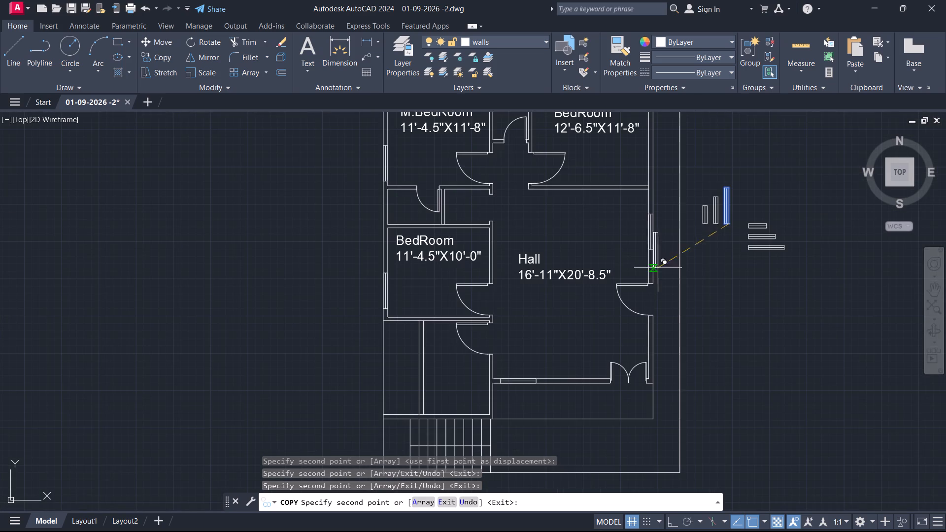
pyautogui.moveTo(662, 192); pyautogui.dragTo(571, 305, button='middle')
pyautogui.scroll(1, 563, 274)
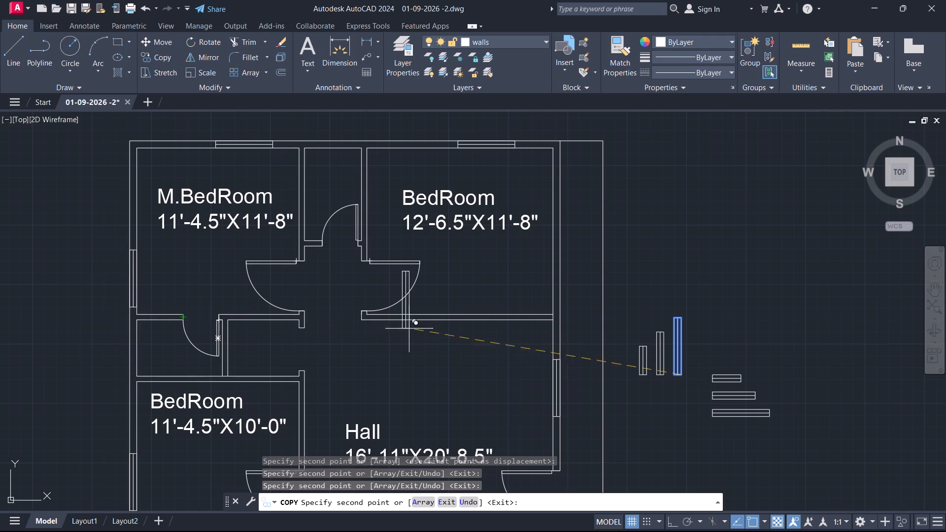
pyautogui.click(560, 297)
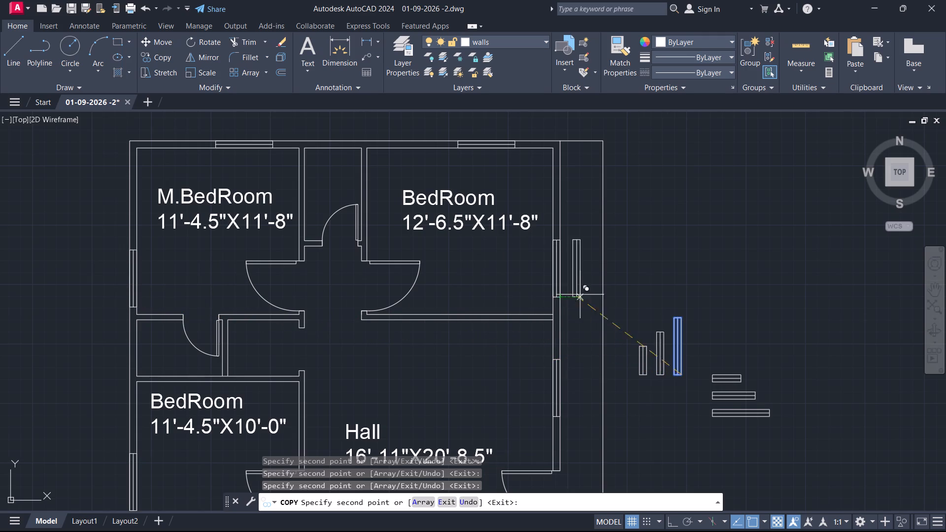
# Place a last copy of the longest vertical symbol in the Hall's east wall, between the east door and the double door.
pyautogui.scroll(-2, 583, 247)
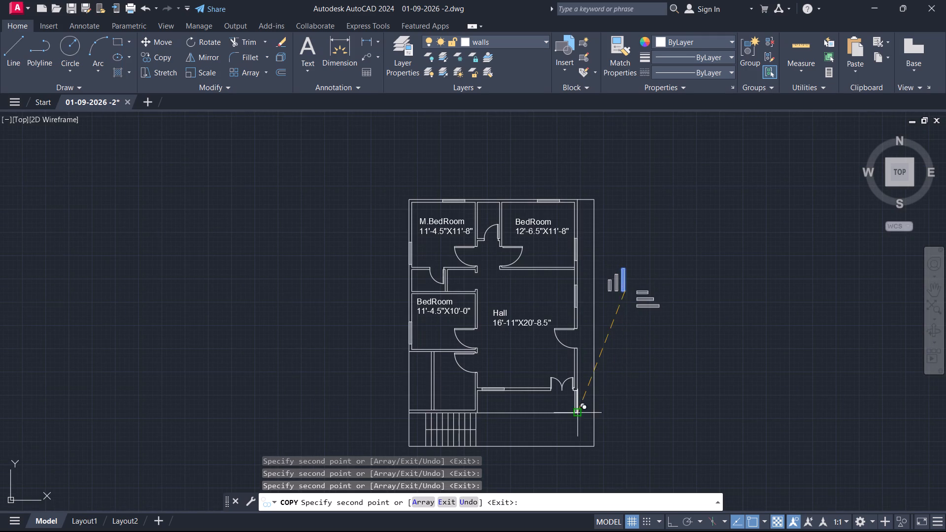
pyautogui.scroll(3, 582, 407)
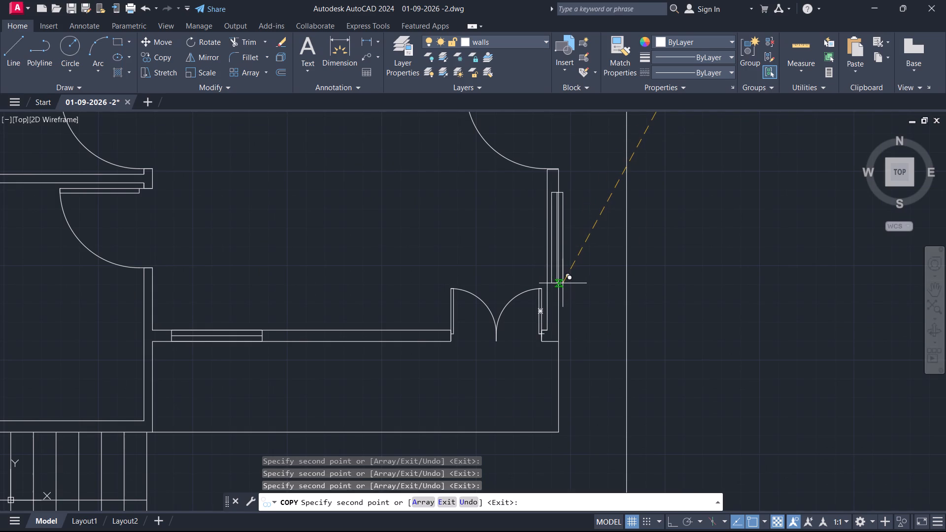
pyautogui.click(558, 277)
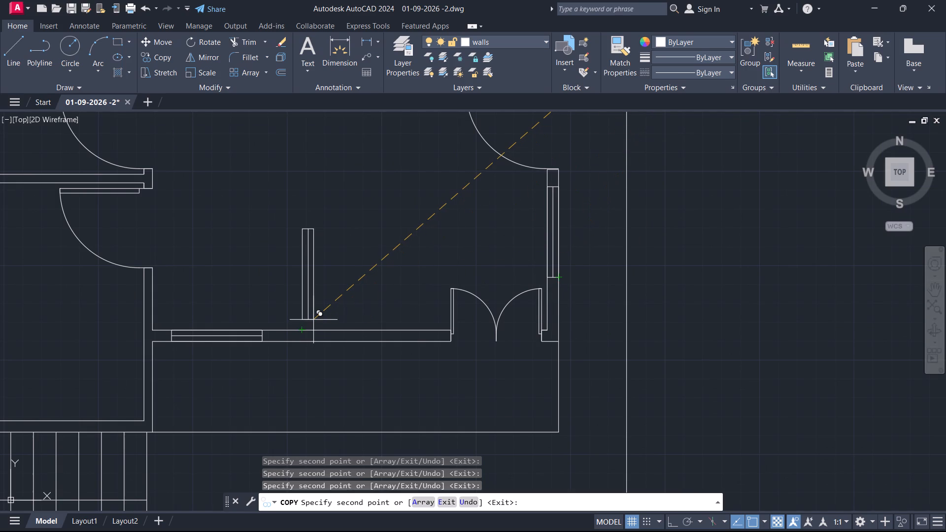
pyautogui.press('Escape')
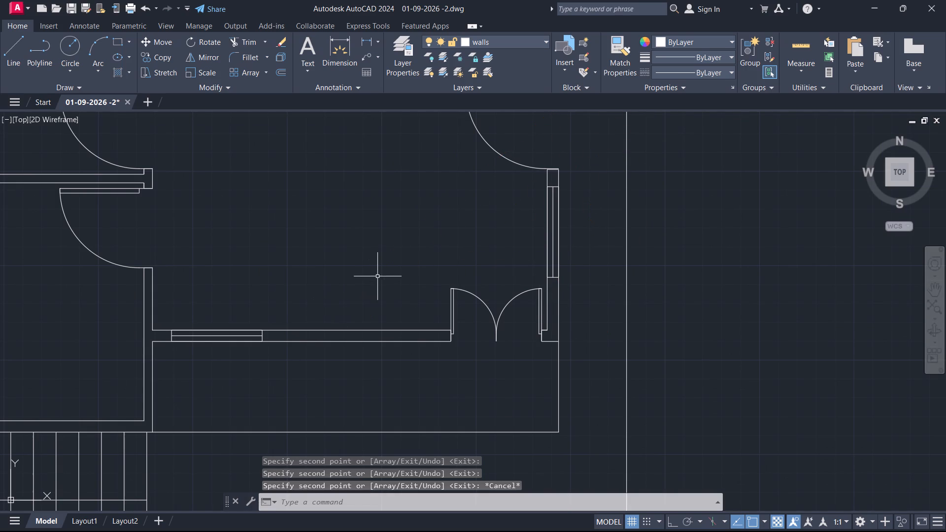
# Copy the shortest horizontal symbol by its southeast corner into the Hall's south wall, just west of the double door.
pyautogui.scroll(-3, 377, 276)
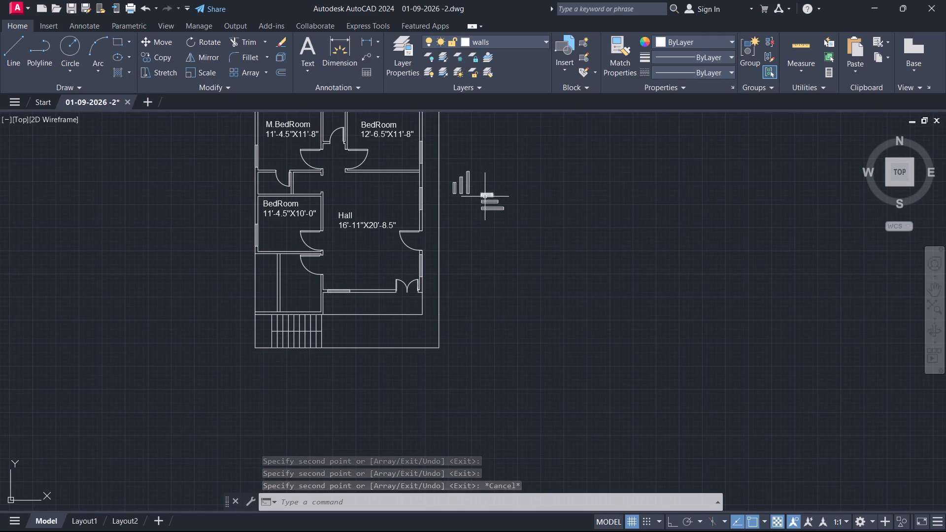
pyautogui.click(485, 197)
pyautogui.write('co')
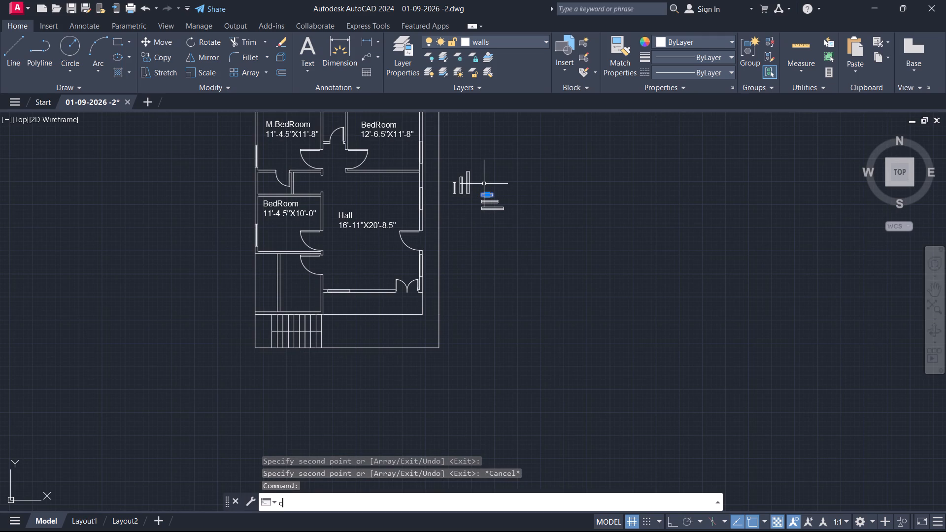
pyautogui.press('Return')
pyautogui.scroll(3, 525, 179)
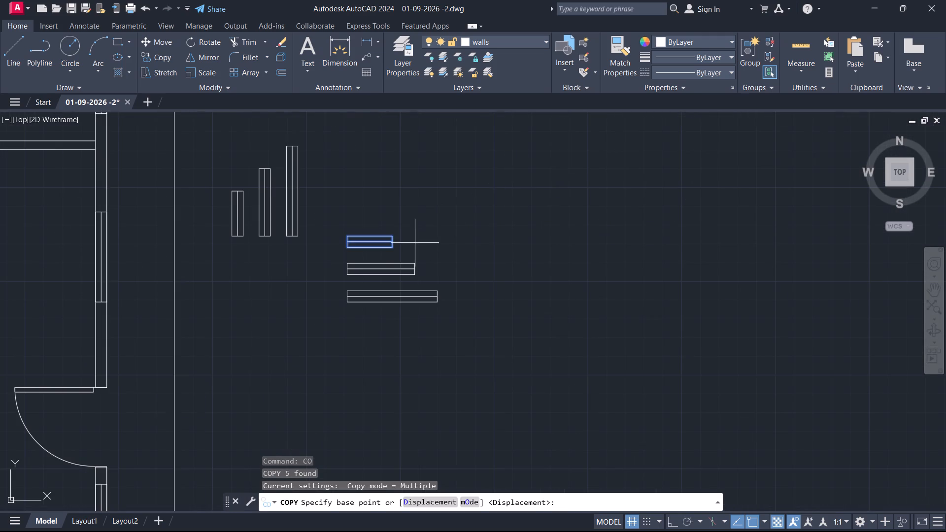
pyautogui.click(394, 249)
pyautogui.scroll(-2, 474, 209)
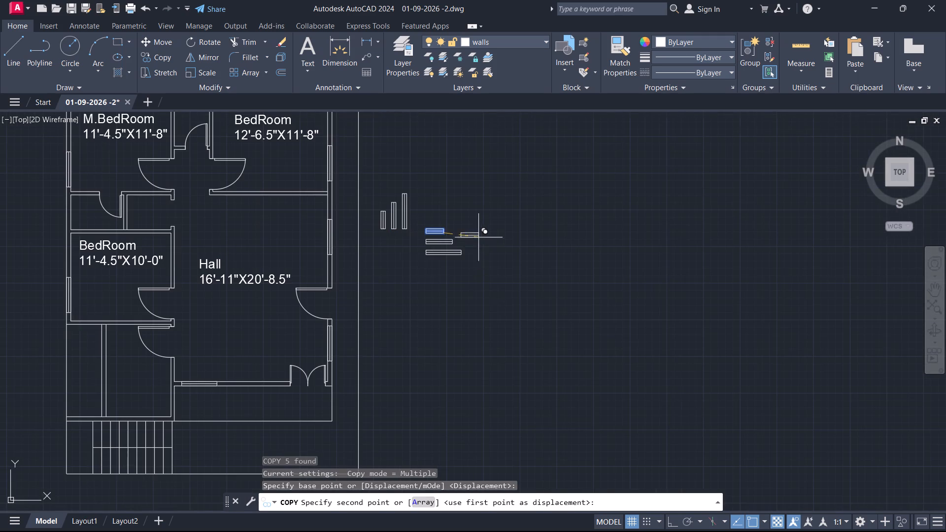
pyautogui.scroll(1, 259, 399)
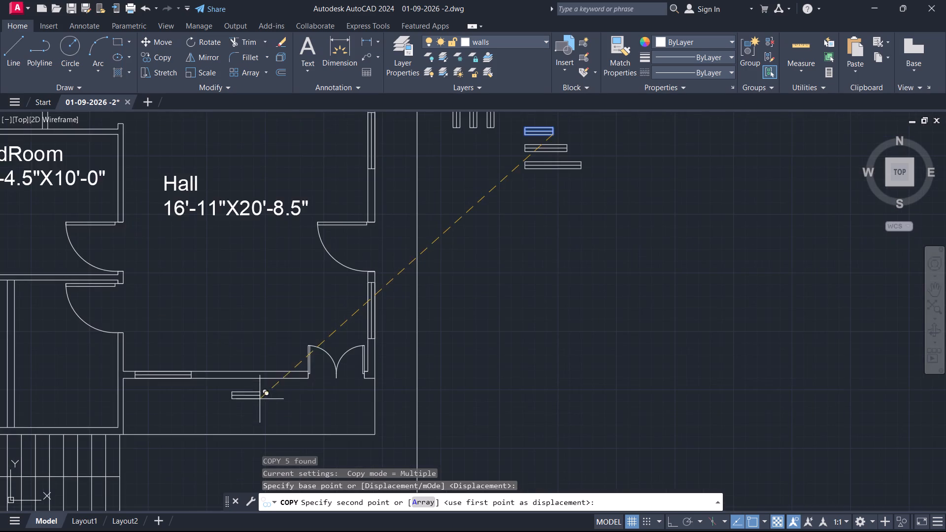
pyautogui.scroll(3, 285, 376)
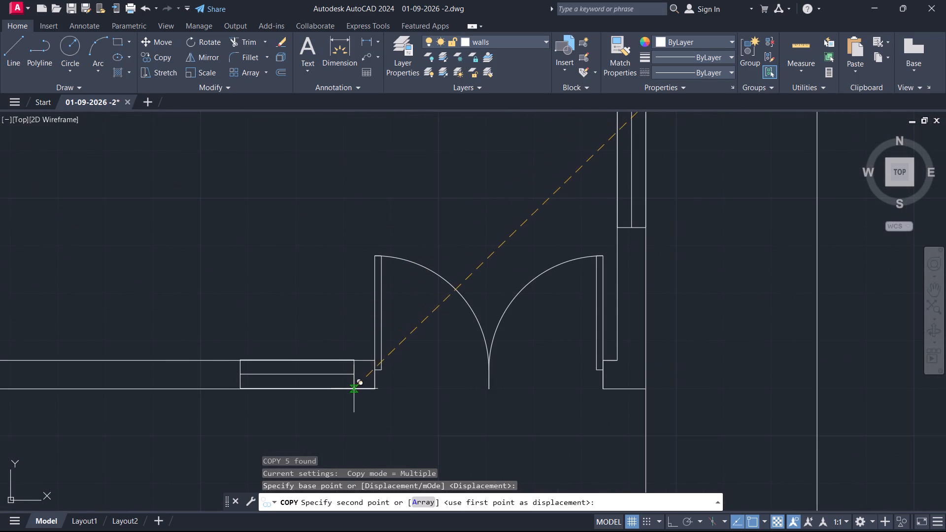
pyautogui.click(356, 389)
pyautogui.scroll(-3, 379, 289)
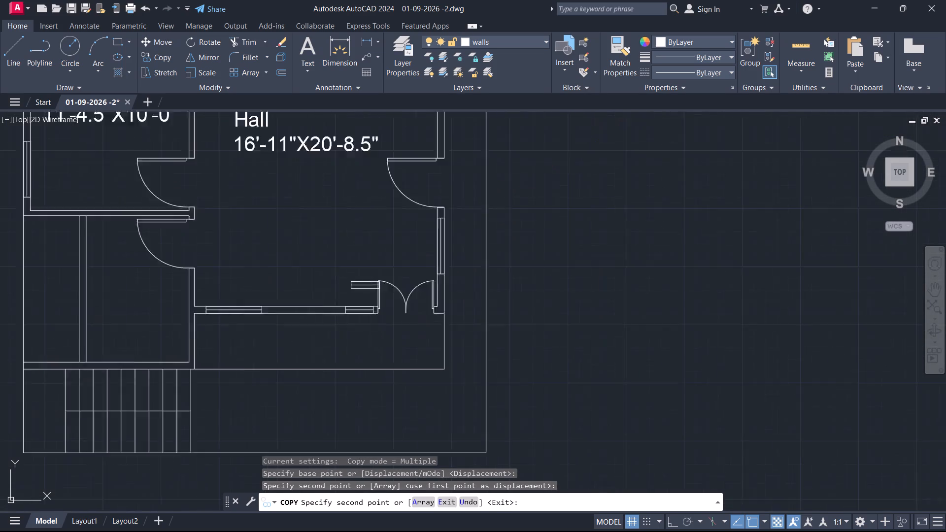
pyautogui.scroll(-1, 379, 289)
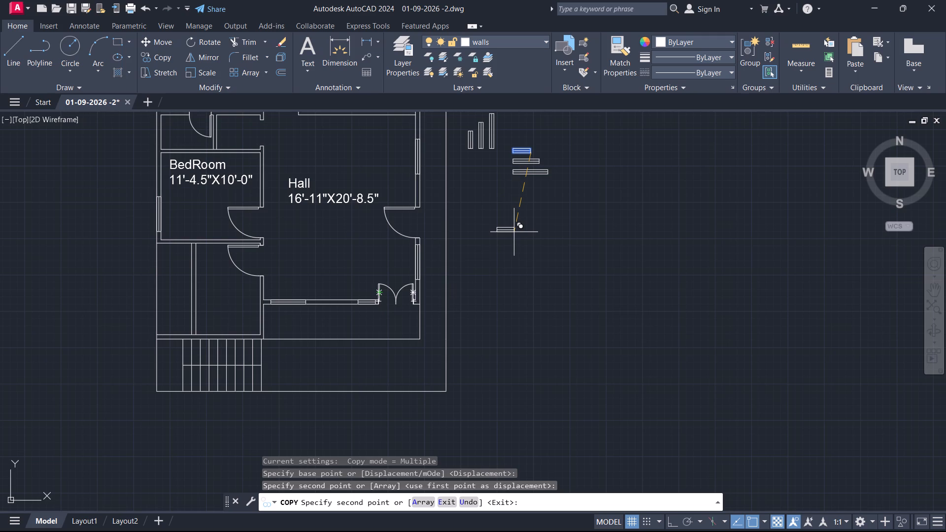
pyautogui.press('Escape')
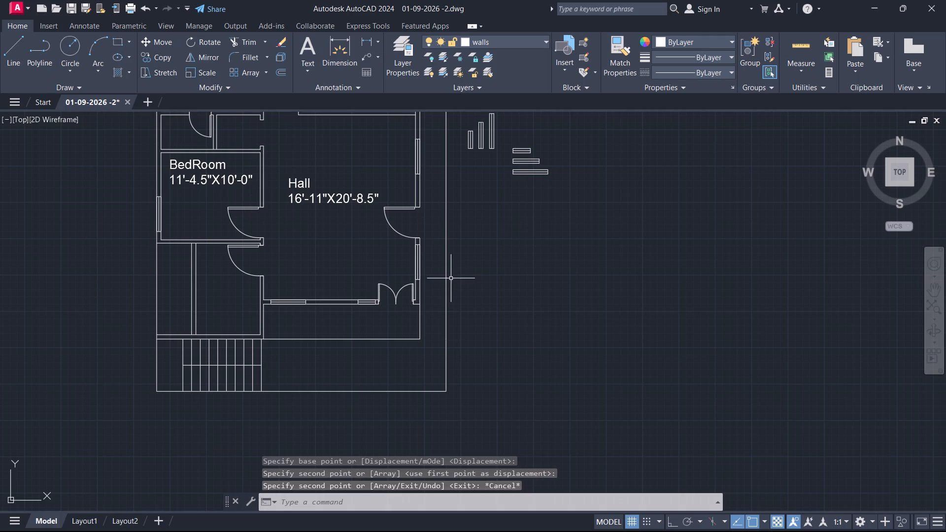
# Add a two-line multiline text label reading Kitchen and 7'-4.5"X10'-0" in the room north of the stair, east of the partition.
pyautogui.scroll(-1, 341, 281)
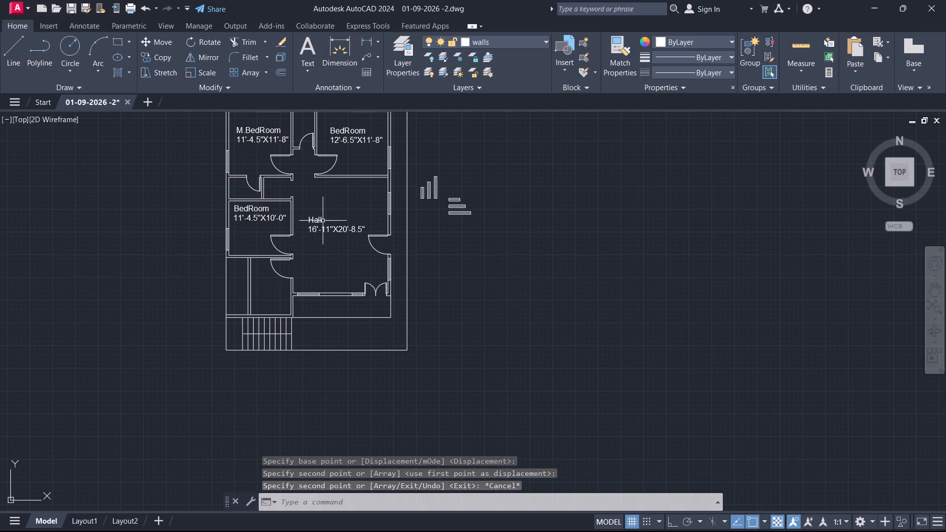
pyautogui.moveTo(316, 202); pyautogui.dragTo(326, 235, button='middle')
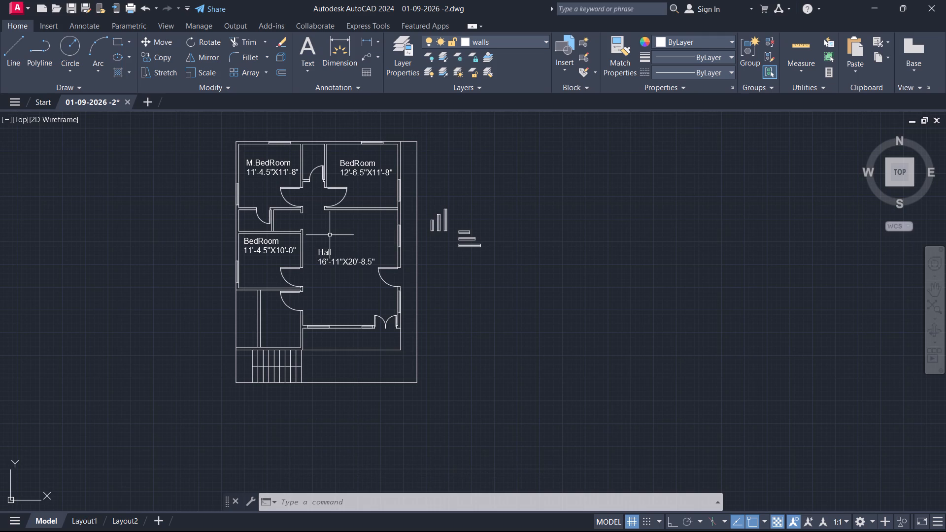
pyautogui.scroll(1, 311, 230)
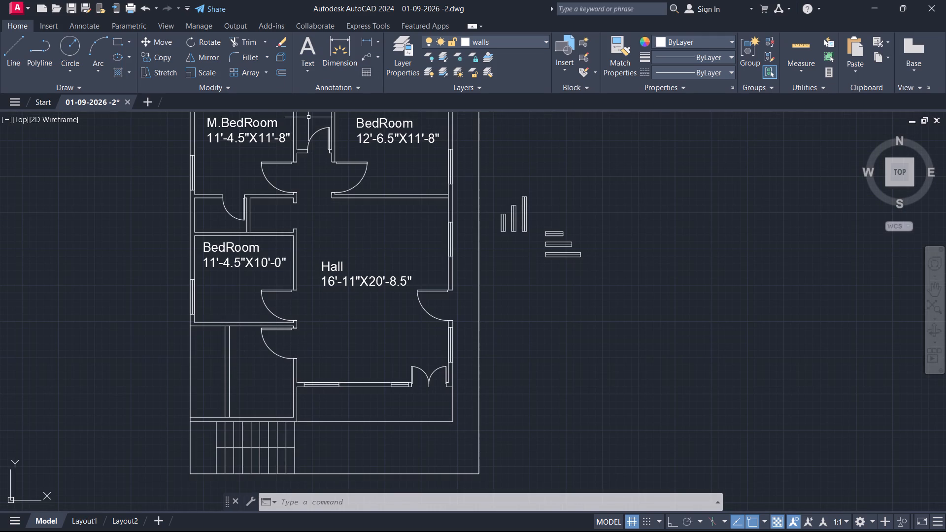
pyautogui.write('mt')
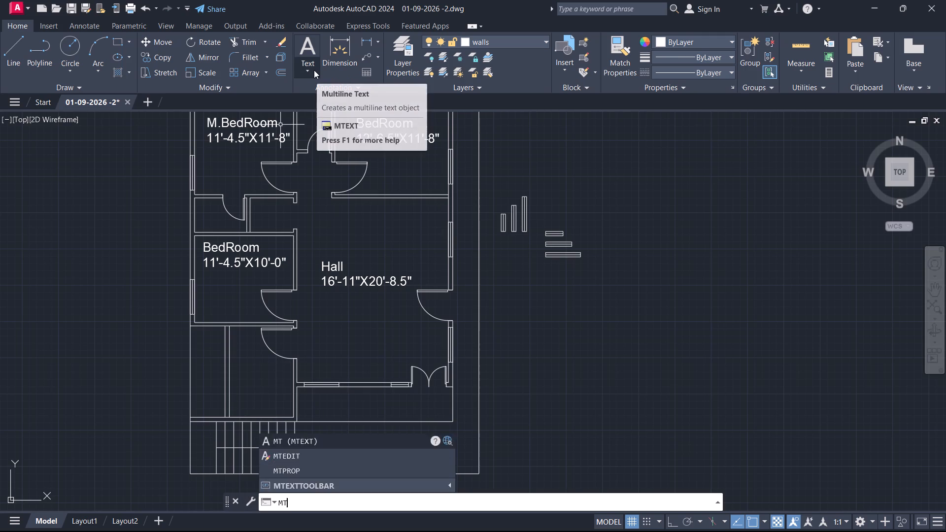
pyautogui.press('Return')
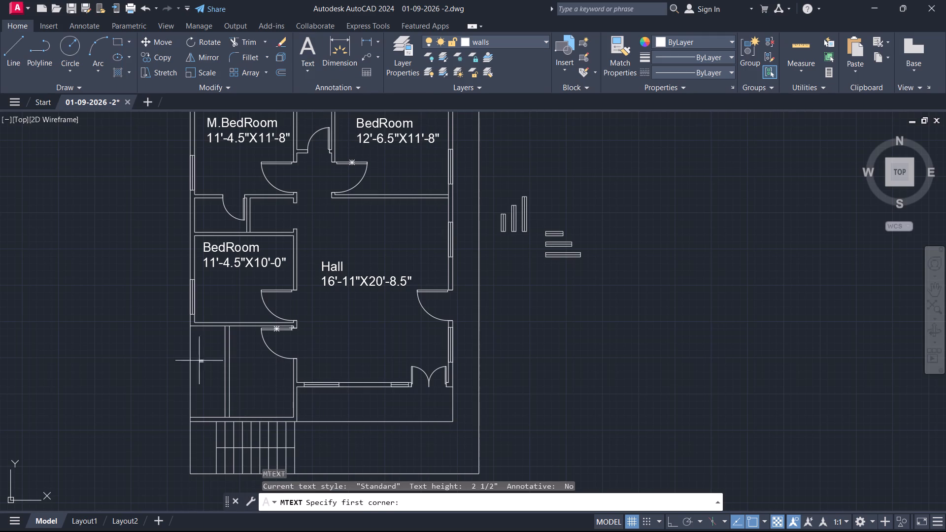
pyautogui.scroll(2, 240, 398)
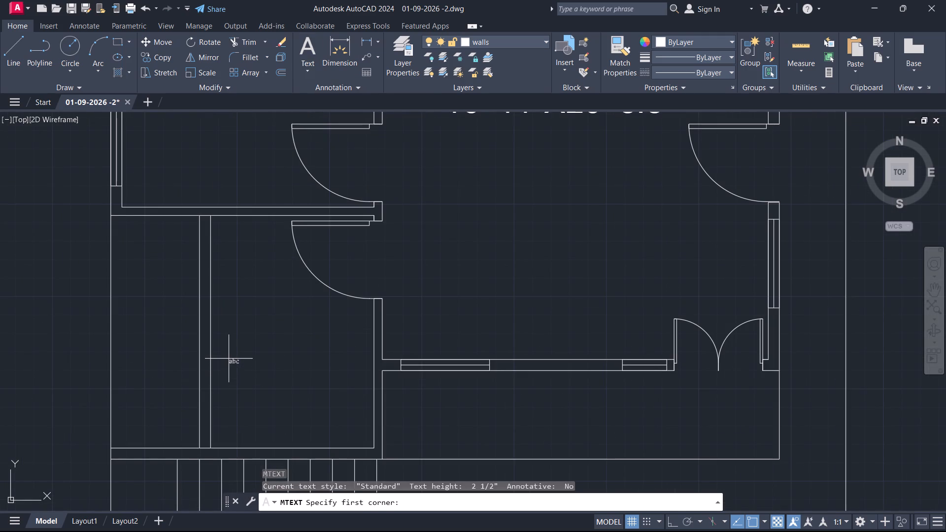
pyautogui.click(229, 358)
pyautogui.click(236, 327)
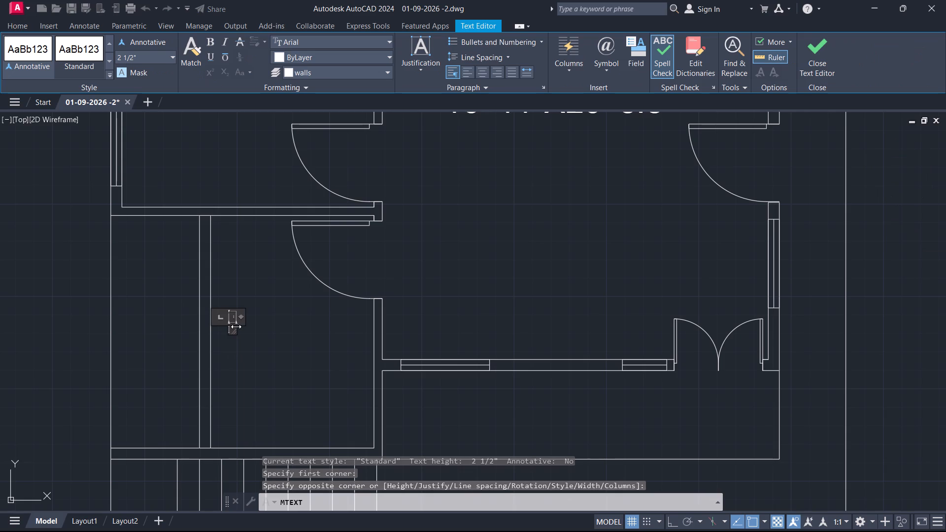
pyautogui.press('k')
pyautogui.write('itchen')
pyautogui.press('Return')
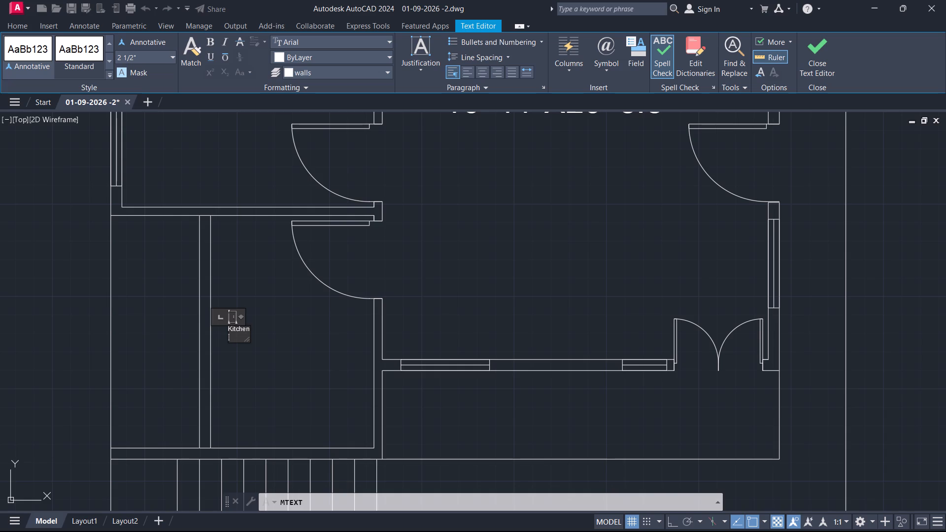
pyautogui.write("7'")
pyautogui.press('-')
pyautogui.write('4.5')
pyautogui.hotkey('shift', '"')
pyautogui.press('x')
pyautogui.write("10'-")
pyautogui.write('0"')
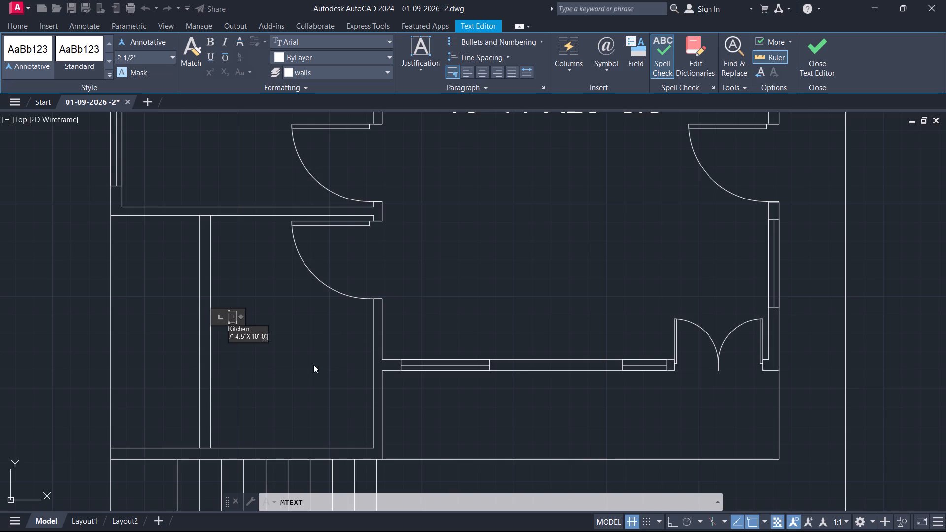
pyautogui.click(314, 367)
# Scale up the Kitchen label from its top-left corner to a text height of about 5 3/4".
pyautogui.scroll(3, 230, 349)
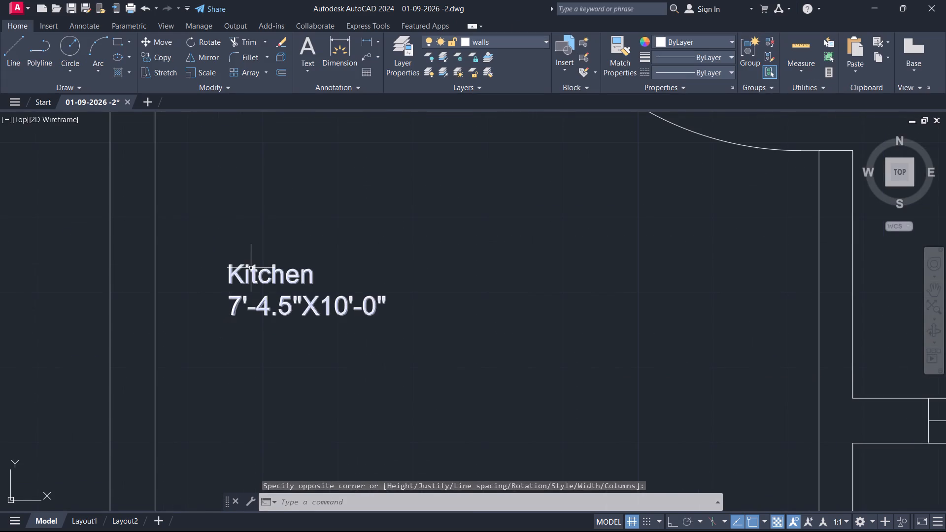
pyautogui.click(251, 268)
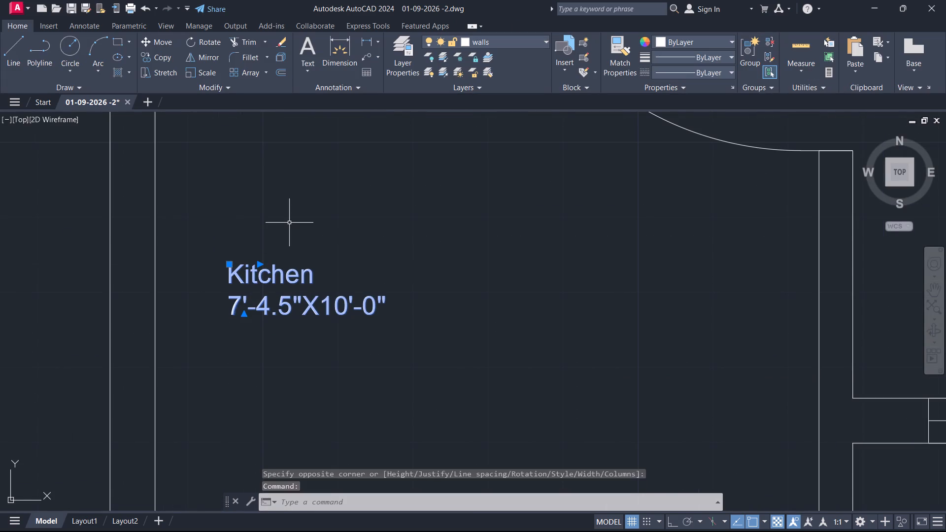
pyautogui.write('sc')
pyautogui.press('Return')
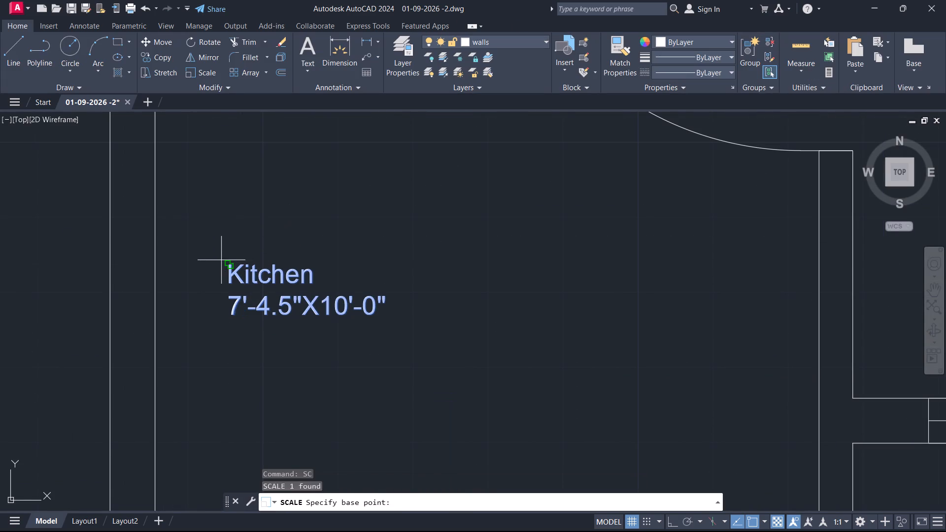
pyautogui.click(228, 263)
pyautogui.scroll(-1, 303, 296)
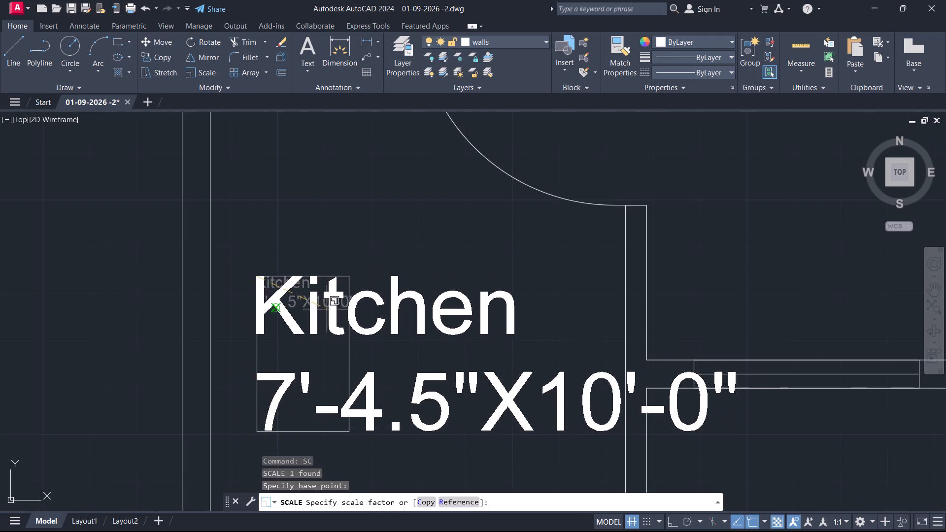
pyautogui.click(298, 307)
# Copy the Kitchen label into both small rooms south of the M.BedRoom and the narrow room between the M.BedRoom and the north-east BedRoom.
pyautogui.click(295, 295)
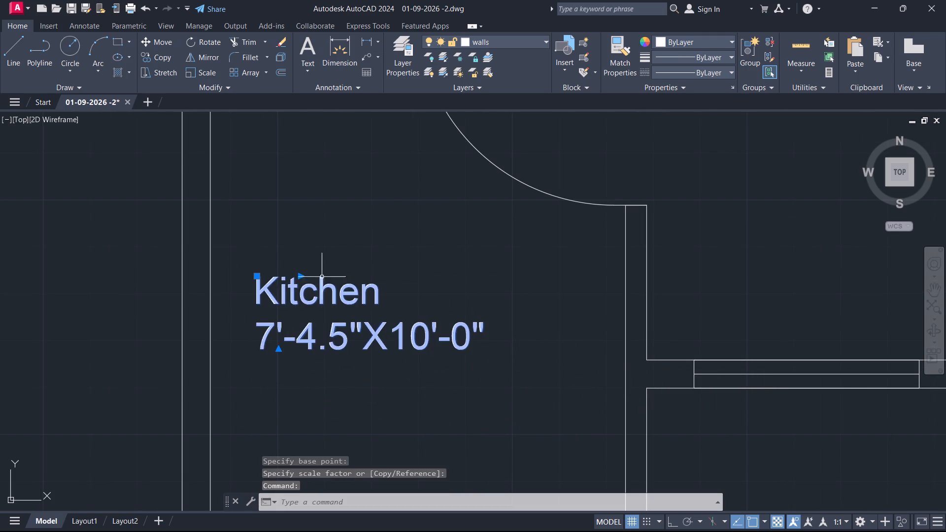
pyautogui.scroll(-2, 371, 212)
pyautogui.write('co')
pyautogui.press('Return')
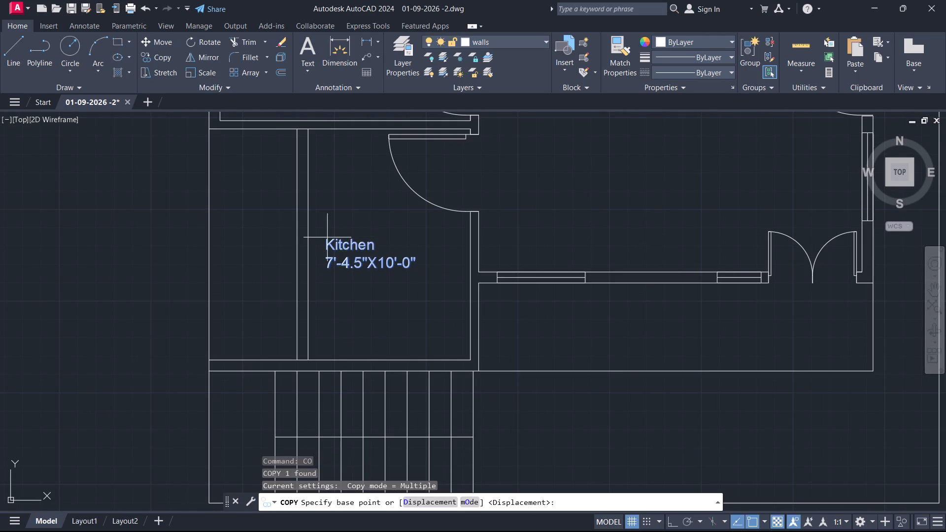
pyautogui.click(327, 239)
pyautogui.scroll(-2, 513, 186)
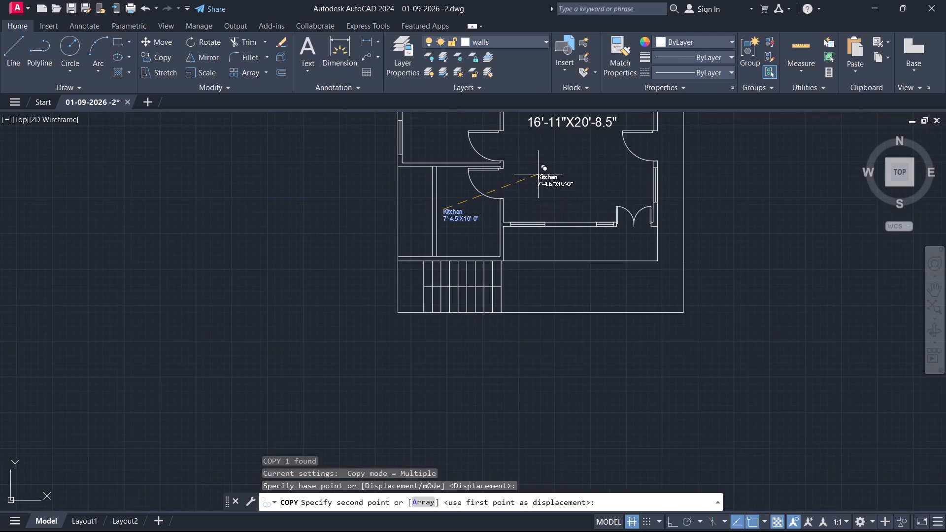
pyautogui.moveTo(538, 172); pyautogui.dragTo(403, 404, button='middle')
pyautogui.scroll(3, 282, 282)
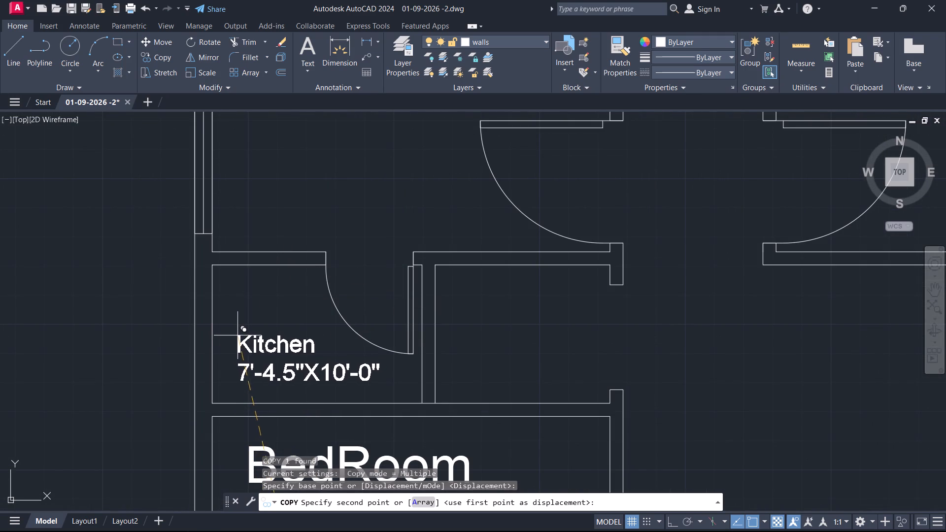
pyautogui.click(238, 328)
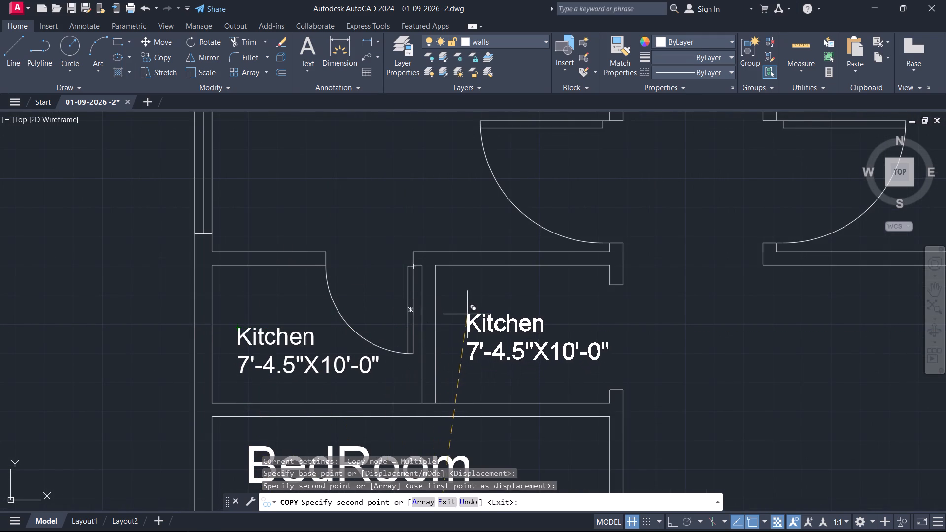
pyautogui.click(465, 314)
pyautogui.scroll(-3, 614, 302)
pyautogui.scroll(3, 623, 211)
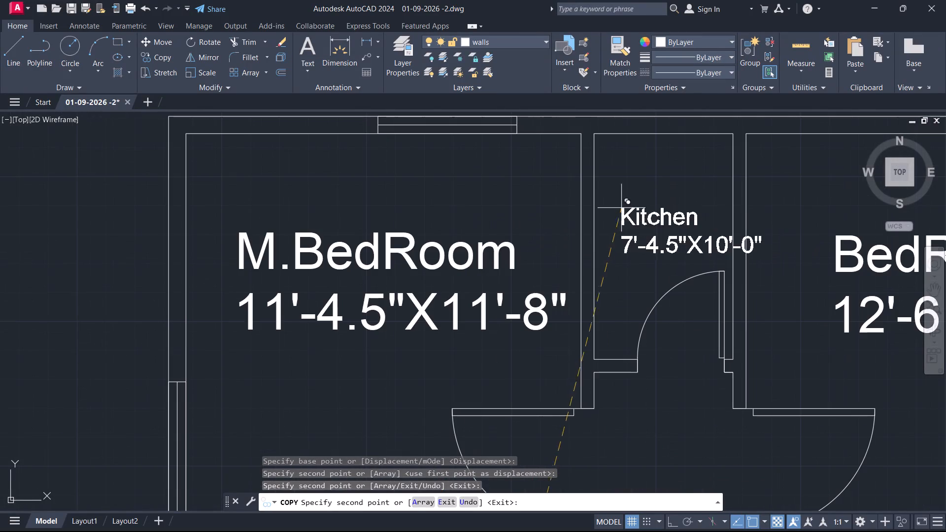
pyautogui.click(596, 159)
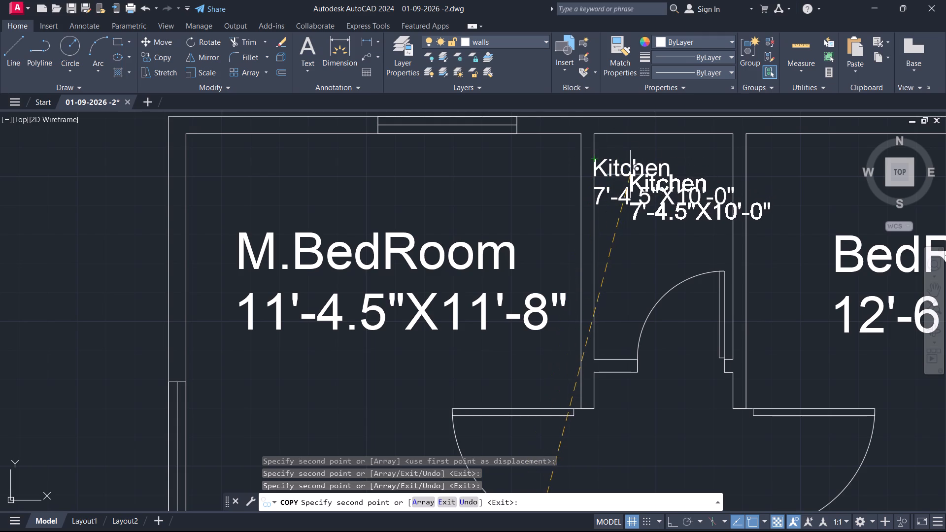
pyautogui.press('Escape')
# Rewrite the Kitchen label copy in the small room southwest of the M.BedRoom as two lines: Toilet and 6'-0"X3'-11".
pyautogui.scroll(-2, 592, 219)
pyautogui.doubleClick(468, 386)
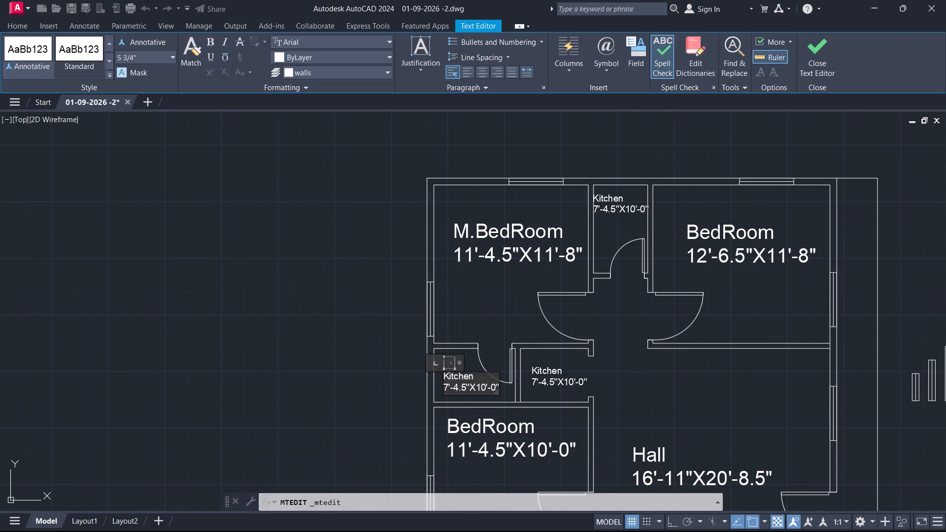
pyautogui.press('Right')
pyautogui.press('Right')
pyautogui.press('Right')
pyautogui.press('Right')
pyautogui.press('Right')
pyautogui.press('Right')
pyautogui.press('Right')
pyautogui.press('BackSpace')
pyautogui.press('BackSpace')
pyautogui.press('BackSpace')
pyautogui.press('BackSpace')
pyautogui.press('BackSpace')
pyautogui.press('BackSpace')
pyautogui.press('BackSpace')
pyautogui.press('BackSpace')
pyautogui.press('BackSpace')
pyautogui.press('BackSpace')
pyautogui.press('BackSpace')
pyautogui.press('BackSpace')
pyautogui.press('BackSpace')
pyautogui.press('BackSpace')
pyautogui.press('BackSpace')
pyautogui.press('BackSpace')
pyautogui.press('BackSpace')
pyautogui.press('BackSpace')
pyautogui.press('BackSpace')
pyautogui.press('BackSpace')
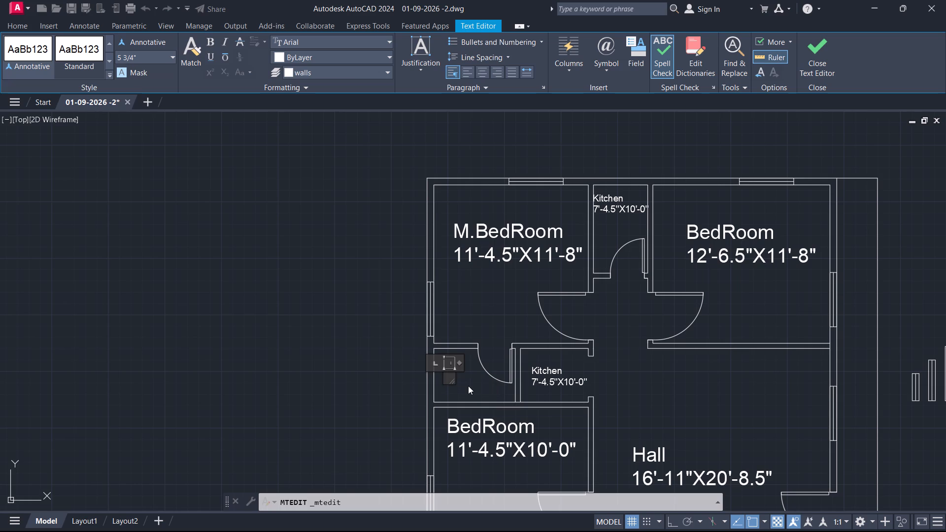
pyautogui.press('t')
pyautogui.write('oilet')
pyautogui.press('Return')
pyautogui.write('6\'-0"')
pyautogui.press('x')
pyautogui.write("3'-11")
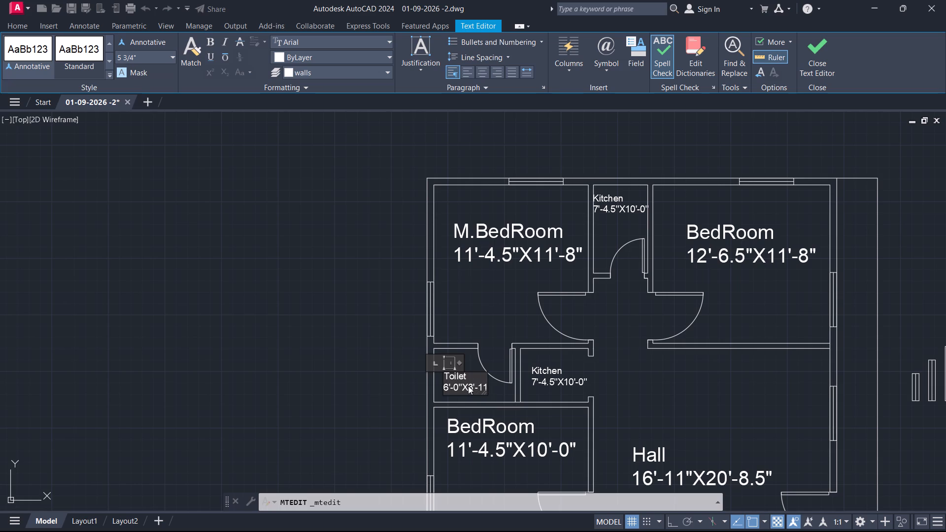
pyautogui.hotkey('shift', '"')
pyautogui.click(537, 388)
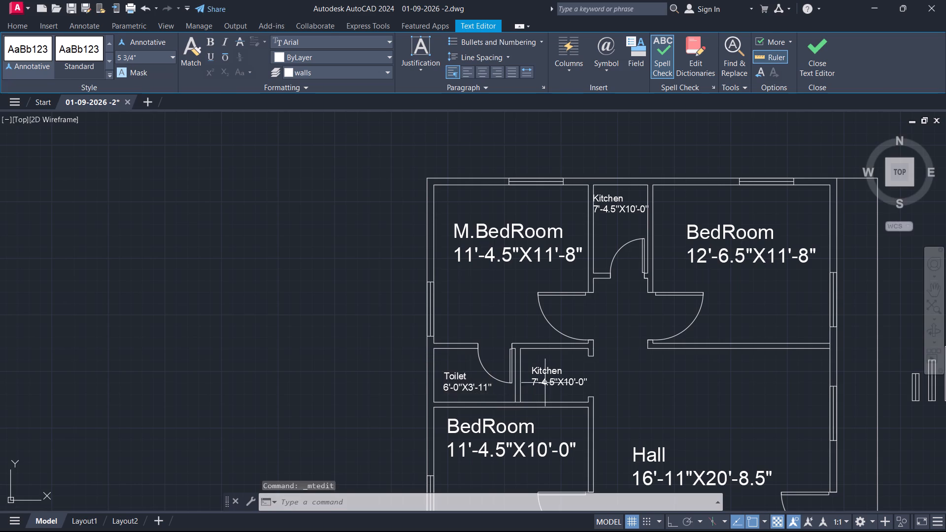
# Rewrite the Kitchen label copy in the small room just east of the Toilet as two lines: Pooja and 5'-0"X3'-11.5".
pyautogui.click(547, 378)
pyautogui.click(550, 374)
pyautogui.doubleClick(550, 374)
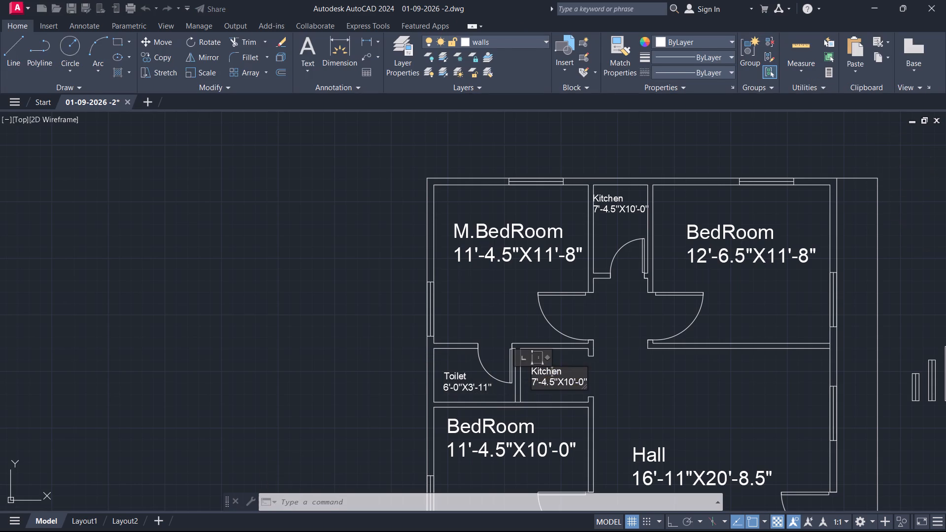
pyautogui.press('Right')
pyautogui.press('Right')
pyautogui.press('Right')
pyautogui.press('Right')
pyautogui.press('Right')
pyautogui.press('Right')
pyautogui.press('Right')
pyautogui.press('Right')
pyautogui.press('Right')
pyautogui.press('Right')
pyautogui.press('Right')
pyautogui.press('Right')
pyautogui.press('Right')
pyautogui.press('Right')
pyautogui.press('Right')
pyautogui.press('Right')
pyautogui.press('Right')
pyautogui.press('Right')
pyautogui.press('Right')
pyautogui.press('Right')
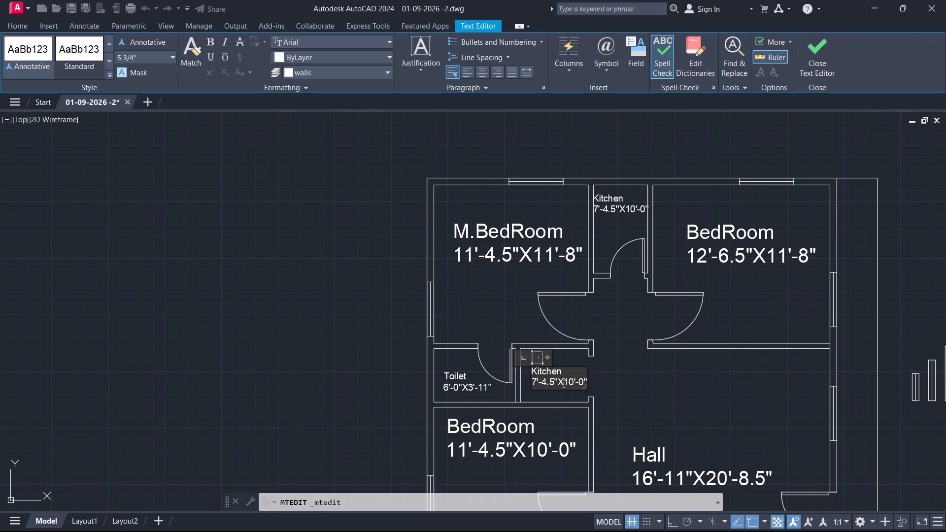
pyautogui.press('BackSpace')
pyautogui.press('BackSpace')
pyautogui.press('BackSpace')
pyautogui.press('BackSpace')
pyautogui.press('BackSpace')
pyautogui.press('BackSpace')
pyautogui.press('BackSpace')
pyautogui.press('BackSpace')
pyautogui.press('BackSpace')
pyautogui.press('BackSpace')
pyautogui.press('BackSpace')
pyautogui.press('BackSpace')
pyautogui.press('BackSpace')
pyautogui.press('BackSpace')
pyautogui.press('BackSpace')
pyautogui.press('BackSpace')
pyautogui.press('BackSpace')
pyautogui.press('BackSpace')
pyautogui.press('BackSpace')
pyautogui.press('BackSpace')
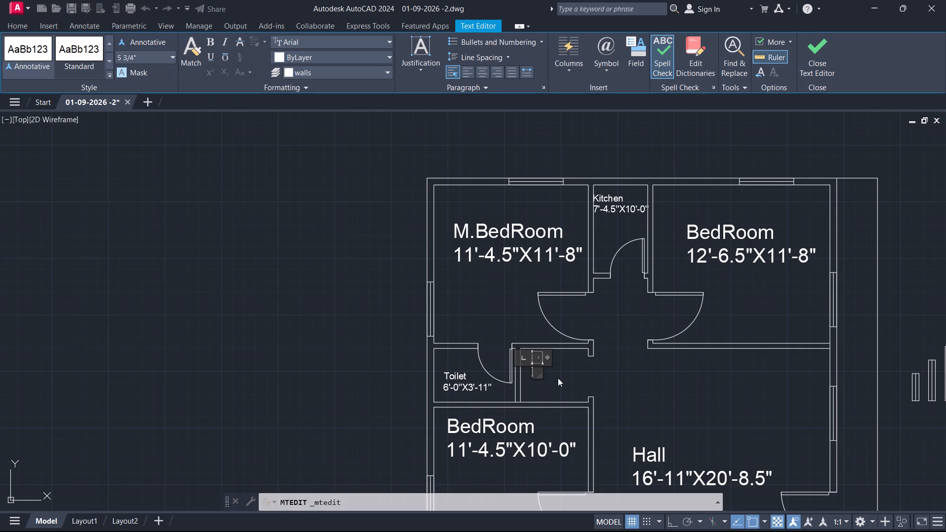
pyautogui.press('p')
pyautogui.write('ooja')
pyautogui.press('Return')
pyautogui.scroll(3, 554, 377)
pyautogui.moveTo(603, 388); pyautogui.dragTo(463, 275, button='middle')
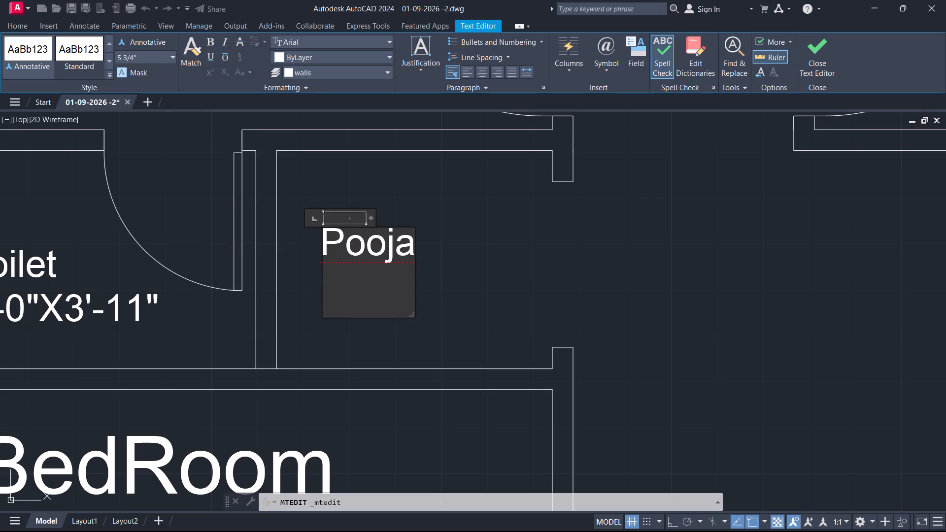
pyautogui.write('5\'-0"')
pyautogui.press('x')
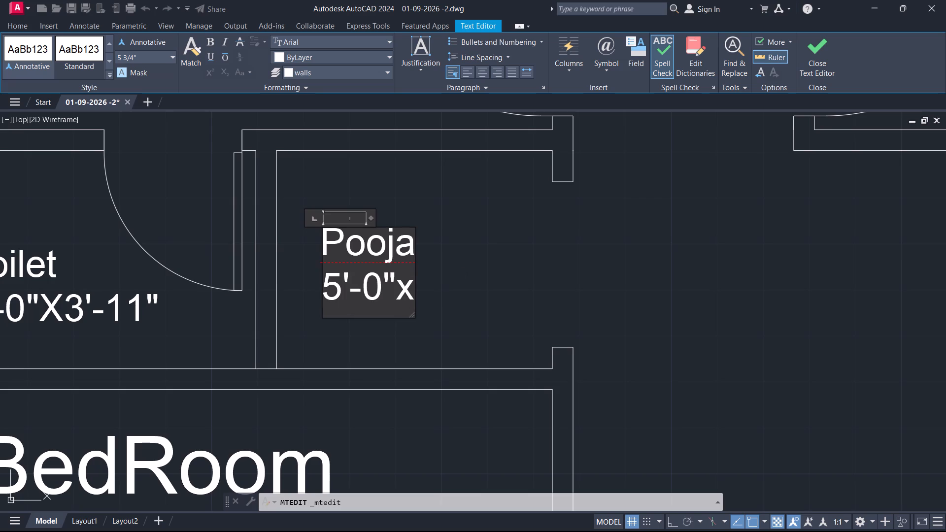
pyautogui.press('BackSpace')
pyautogui.press('x')
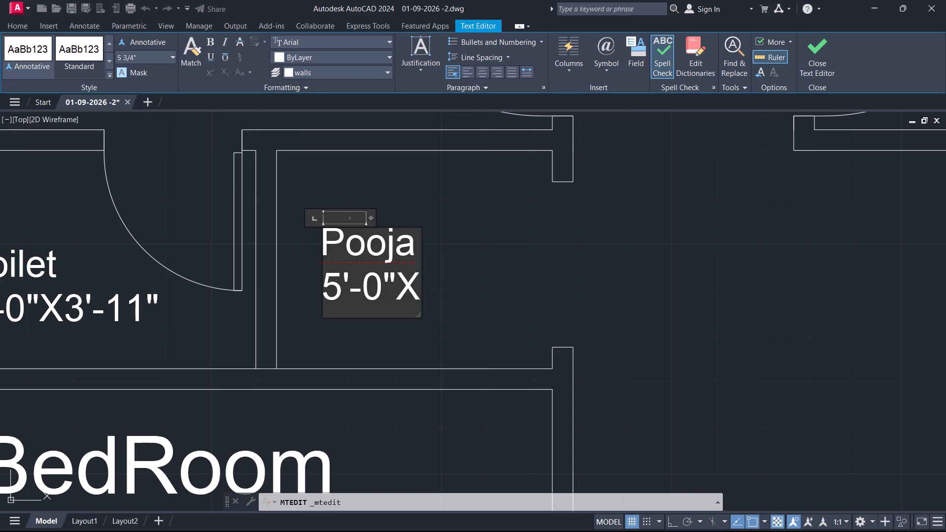
pyautogui.press('3')
pyautogui.press("'")
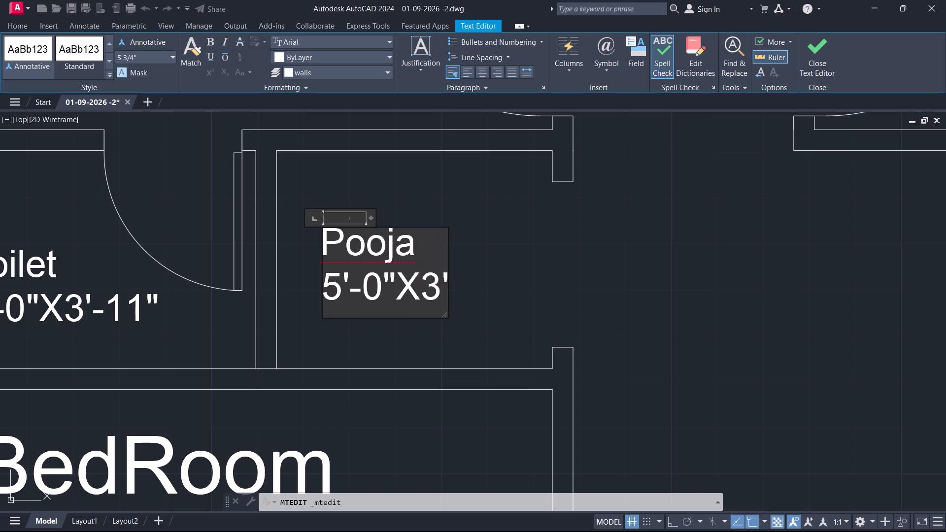
pyautogui.press('-')
pyautogui.write('11.5"')
pyautogui.click(623, 283)
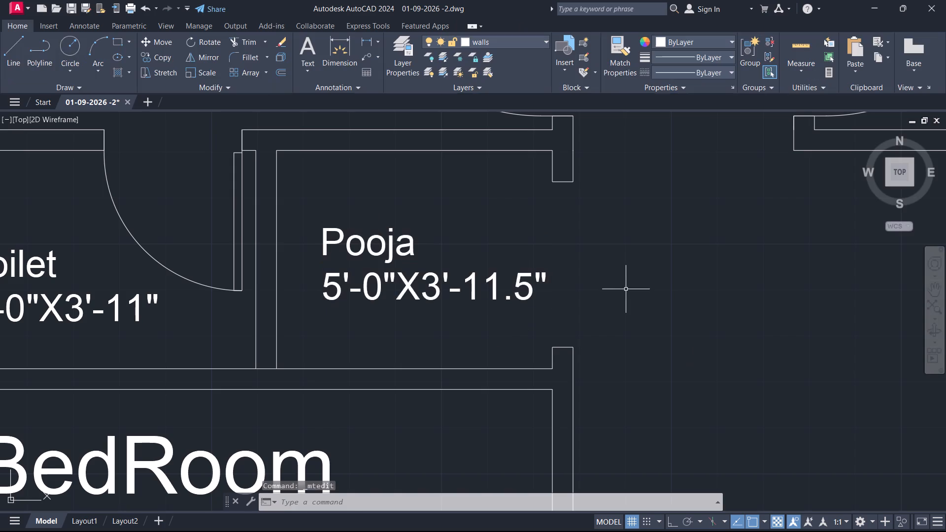
# Erase the Kitchen label copy from the narrow room between the M.BedRoom and the north-east BedRoom.
pyautogui.scroll(-2, 630, 292)
pyautogui.moveTo(636, 289); pyautogui.dragTo(524, 395, button='middle')
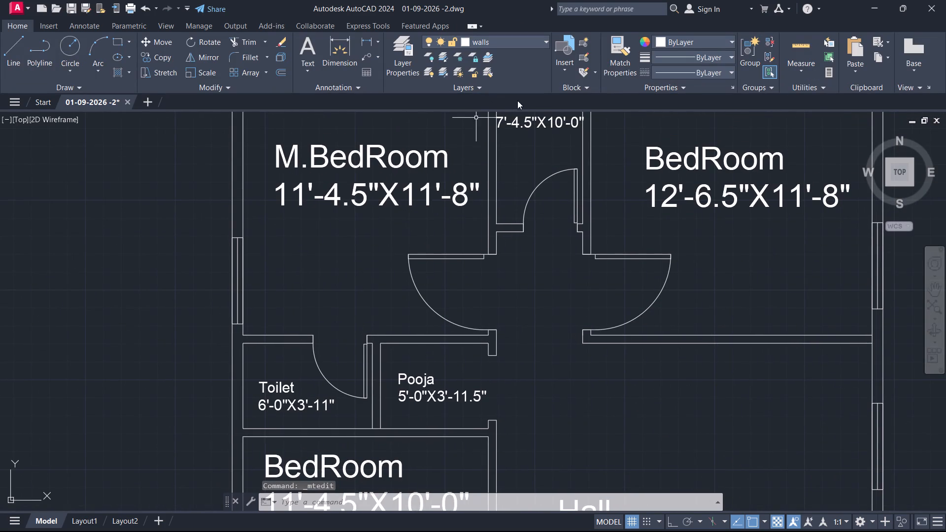
pyautogui.click(528, 122)
pyautogui.press('e')
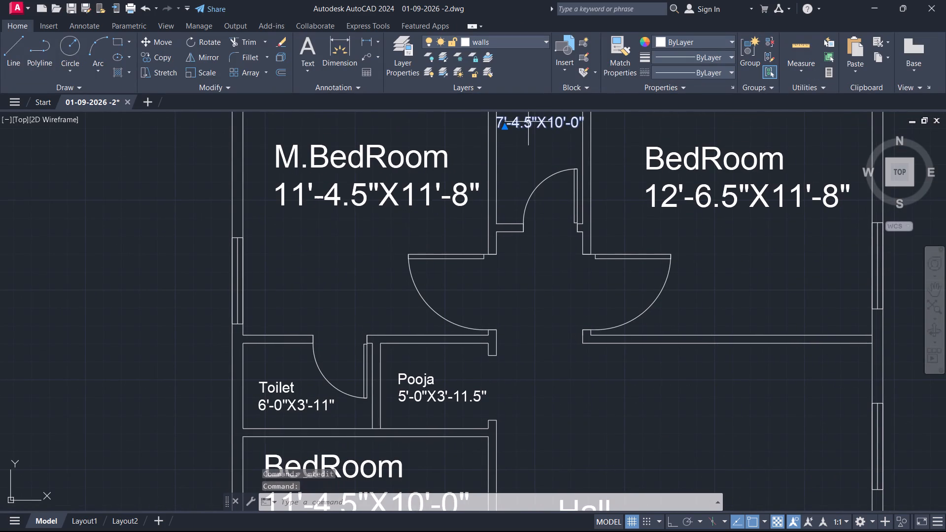
pyautogui.press('Return')
# Copy the Toilet label by its top-left corner into the narrow room between the M.BedRoom and the north-east BedRoom.
pyautogui.click(289, 390)
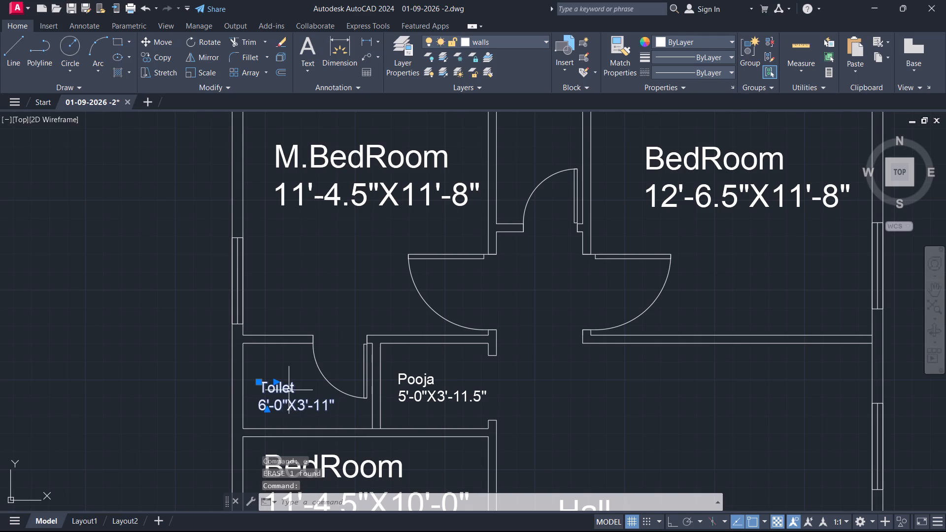
pyautogui.write('co')
pyautogui.press('Return')
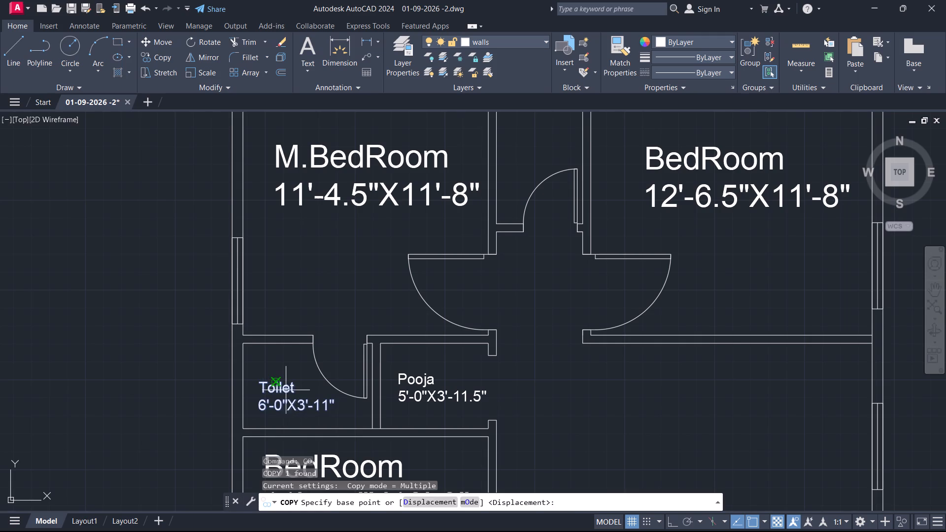
pyautogui.click(258, 384)
pyautogui.scroll(-2, 536, 146)
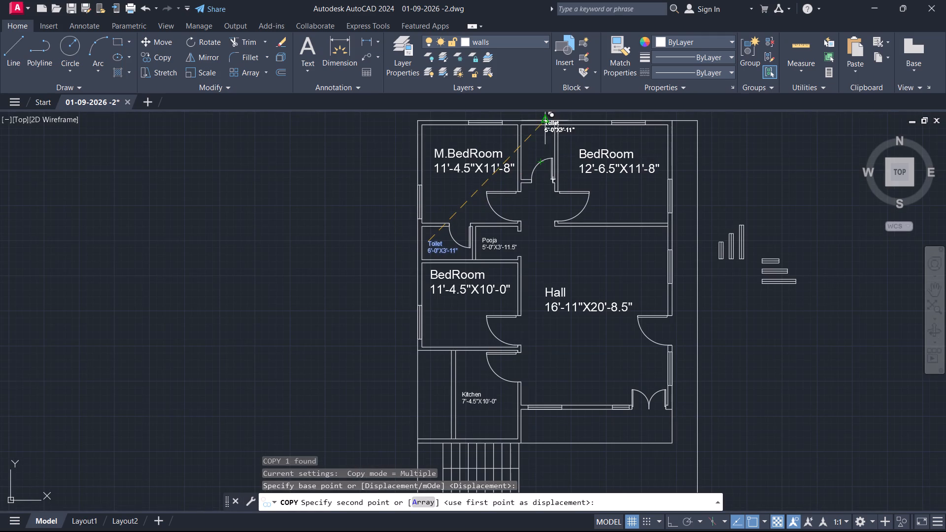
pyautogui.scroll(1, 532, 129)
pyautogui.moveTo(532, 129); pyautogui.dragTo(460, 231, button='middle')
pyautogui.scroll(2, 453, 281)
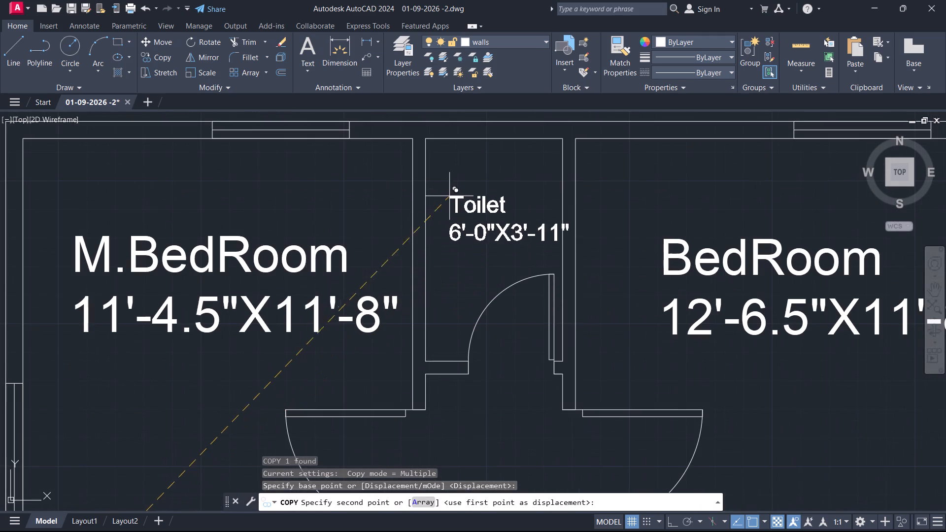
pyautogui.click(434, 176)
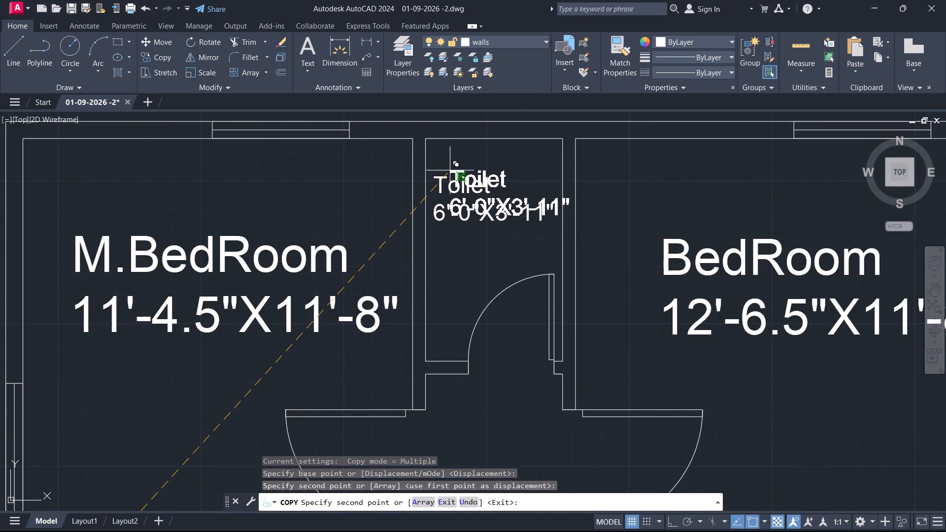
pyautogui.press('Escape')
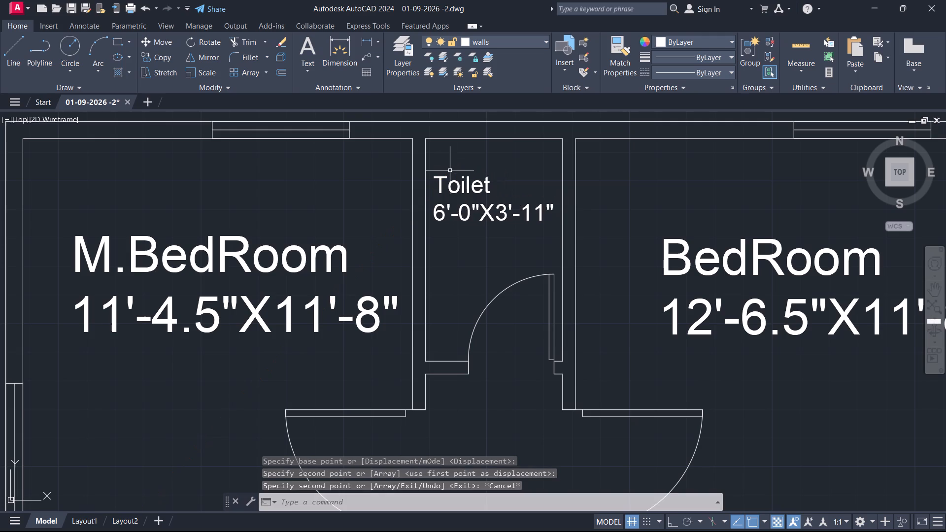
# Erase all the spare vertical and horizontal rectangular wall symbols lying outside the plan to the east.
pyautogui.scroll(-4, 450, 224)
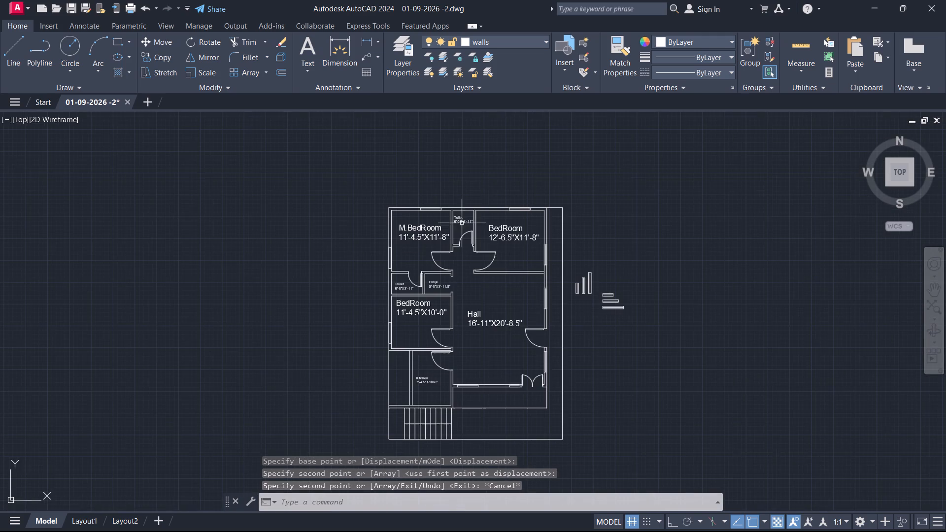
pyautogui.click(572, 265)
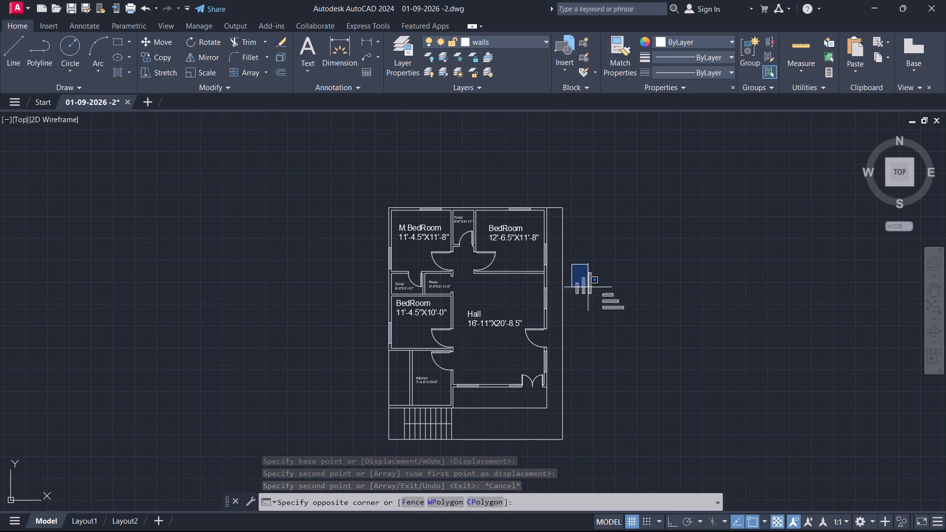
pyautogui.click(635, 326)
pyautogui.press('e')
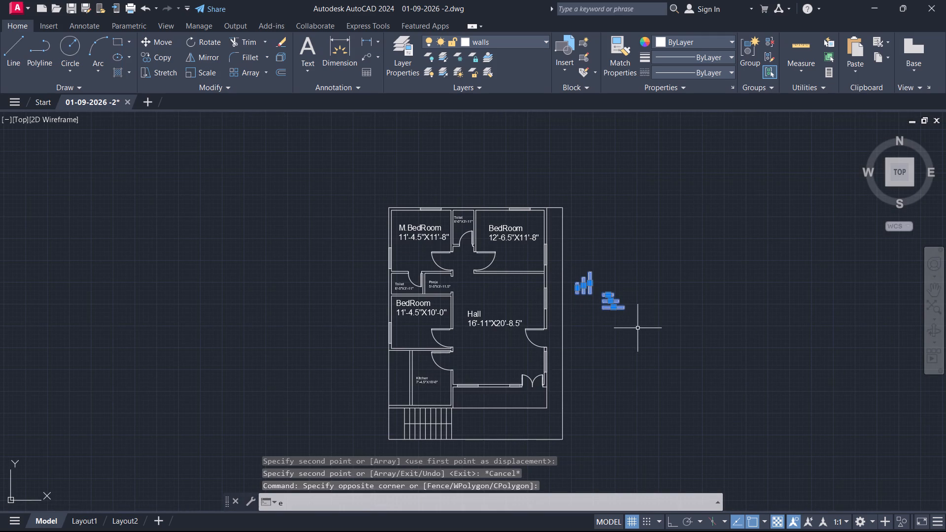
pyautogui.press('Return')
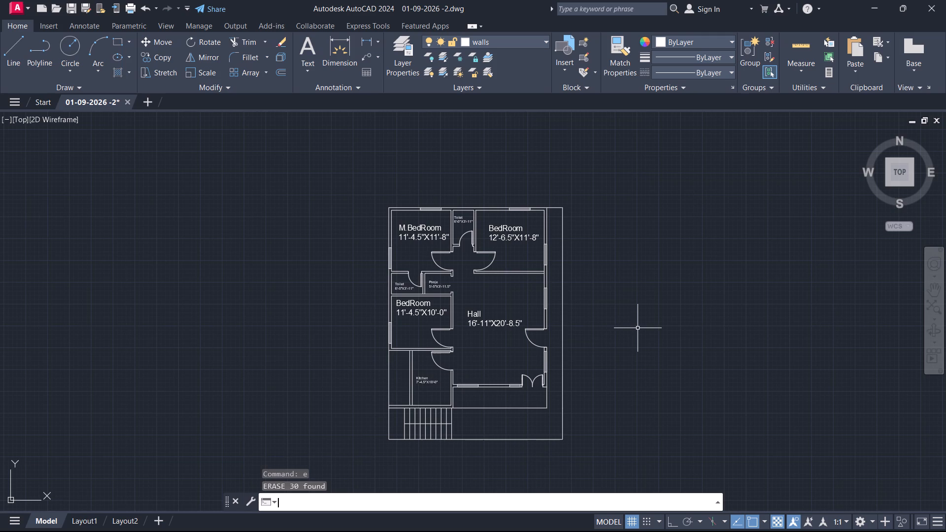
# Copy the door of the northern Toilet into the narrow space just west of the Kitchen.
pyautogui.scroll(2, 417, 289)
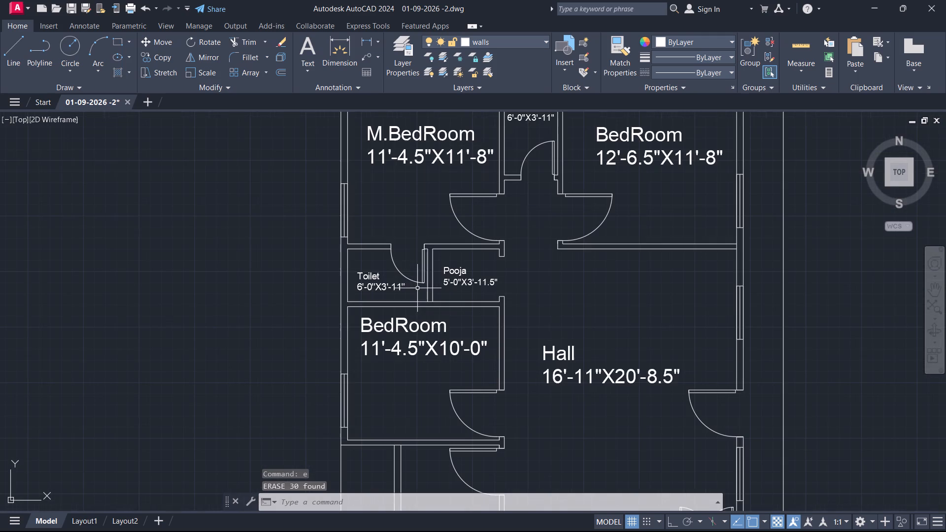
pyautogui.click(554, 147)
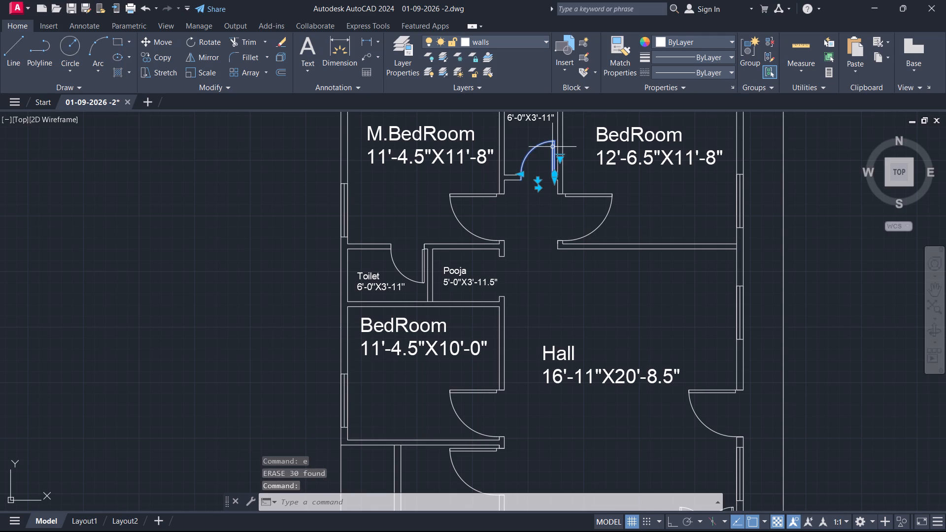
pyautogui.write('co')
pyautogui.press('Return')
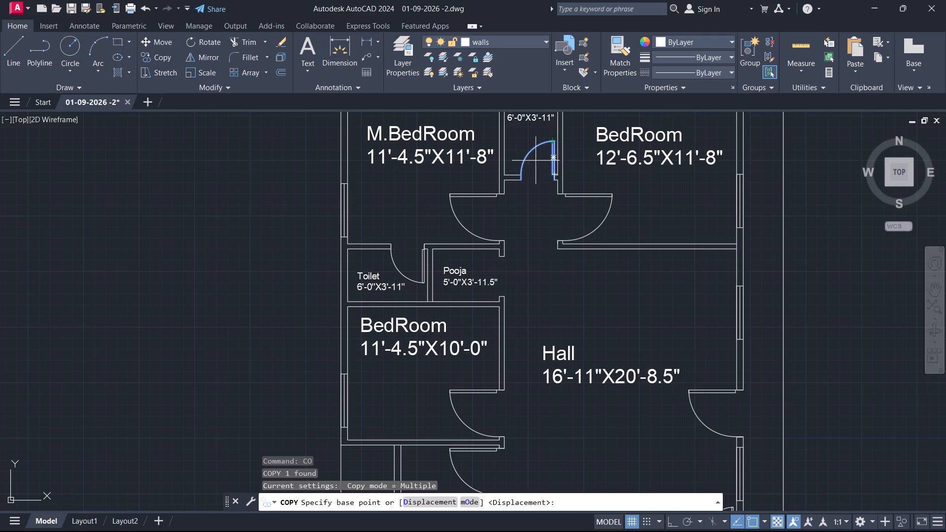
pyautogui.click(519, 181)
pyautogui.scroll(-3, 419, 346)
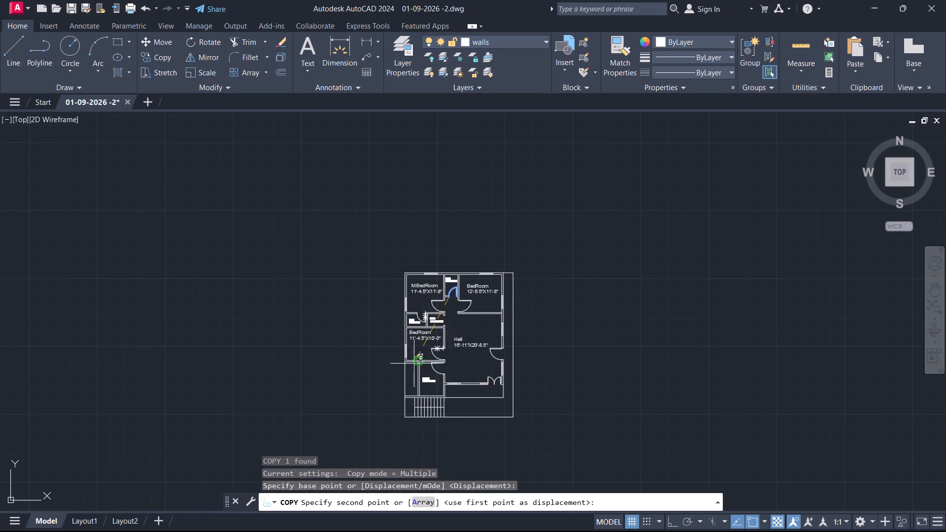
pyautogui.scroll(4, 408, 379)
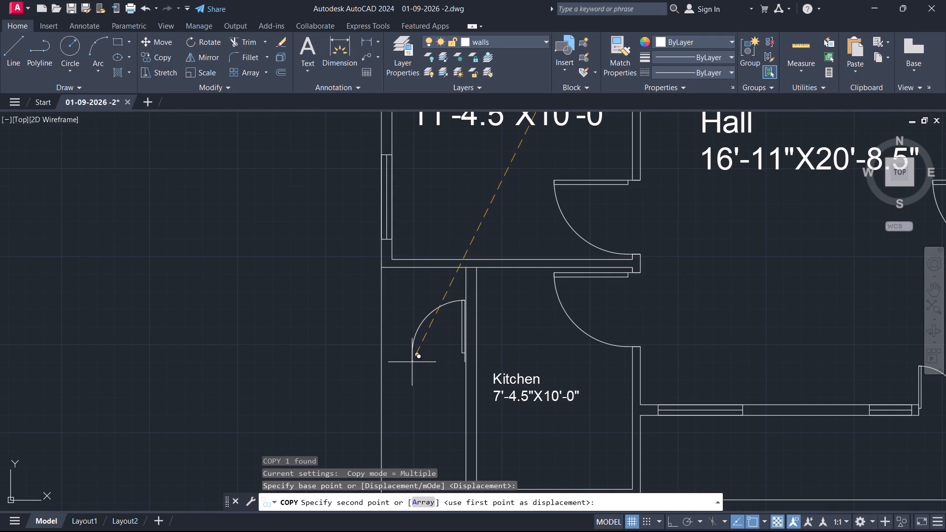
pyautogui.click(412, 362)
pyautogui.press('Escape')
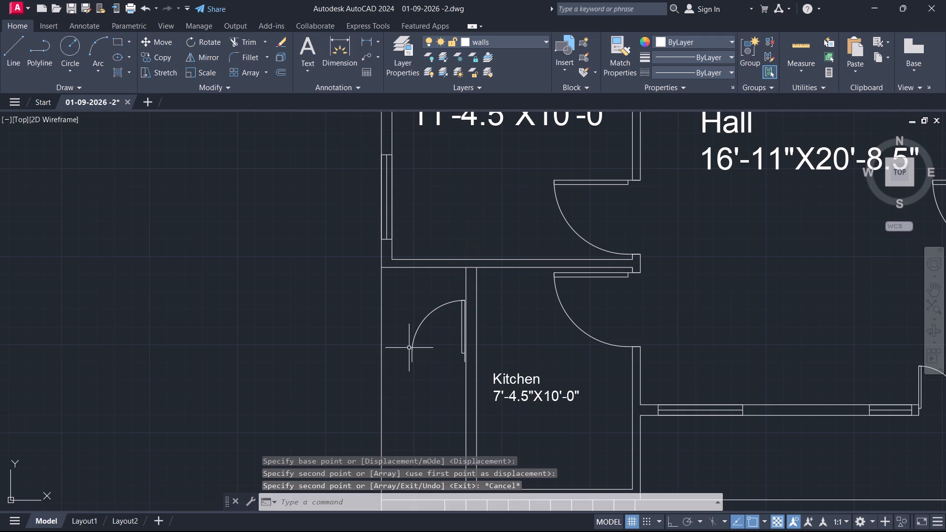
# Rotate the copied door 270° about its lower hinge-side end so it swings into the Kitchen.
pyautogui.click(413, 343)
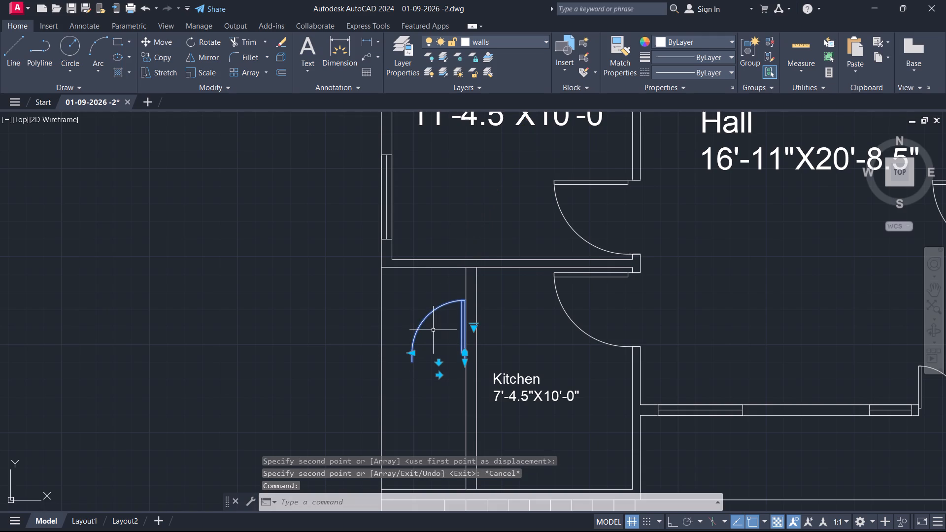
pyautogui.write('ro')
pyautogui.press('Return')
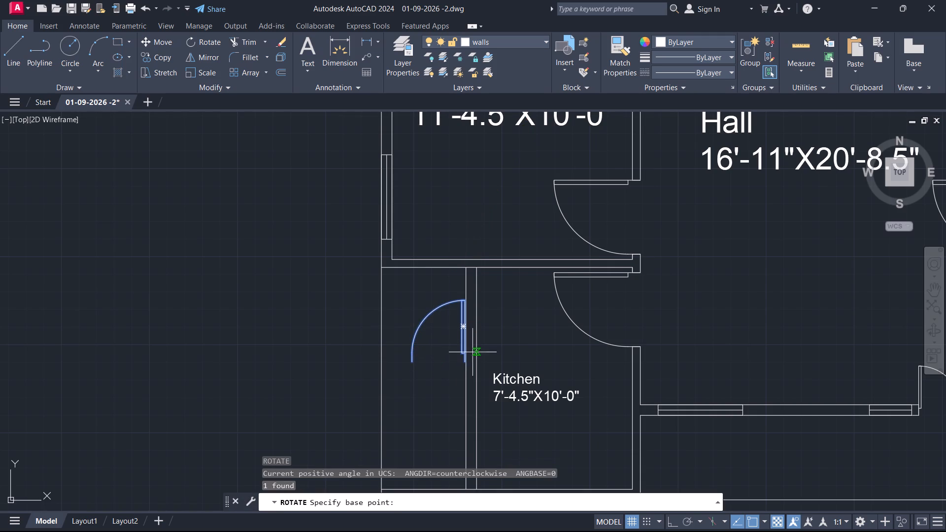
pyautogui.scroll(4, 465, 366)
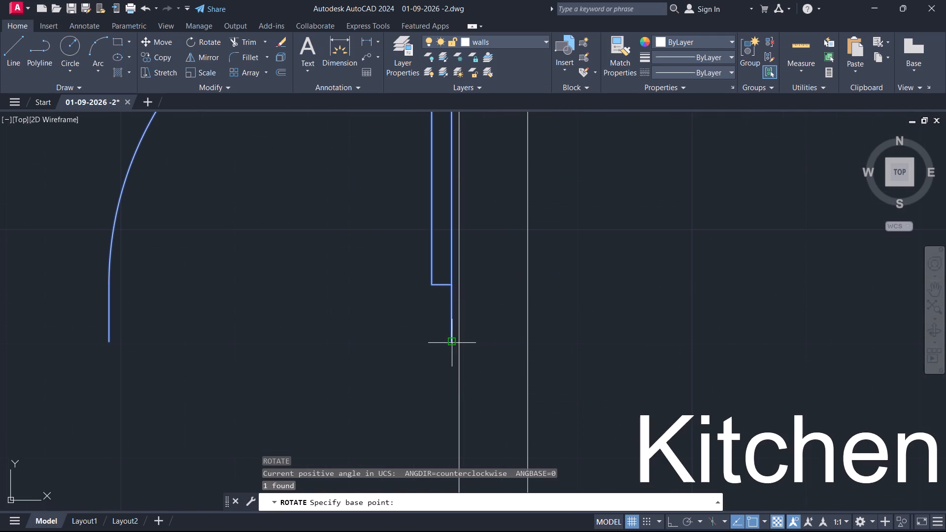
pyautogui.click(452, 343)
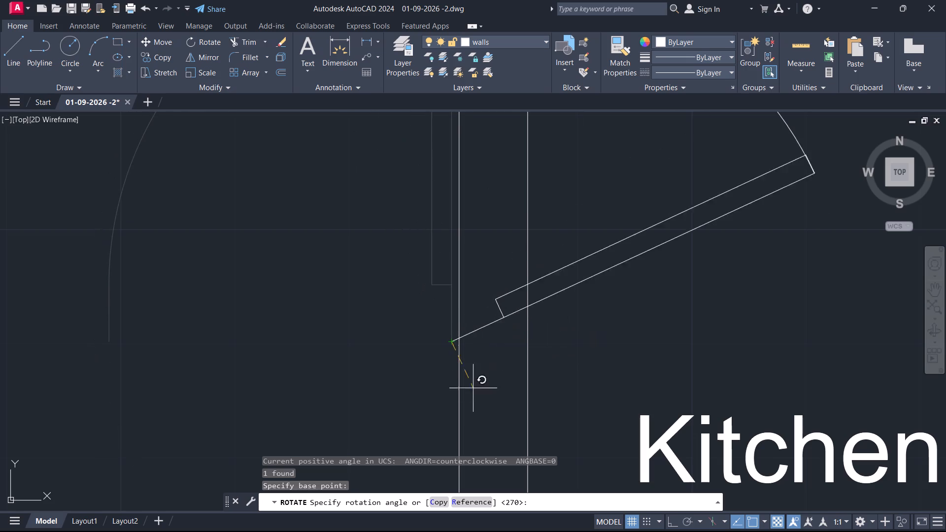
pyautogui.click(451, 459)
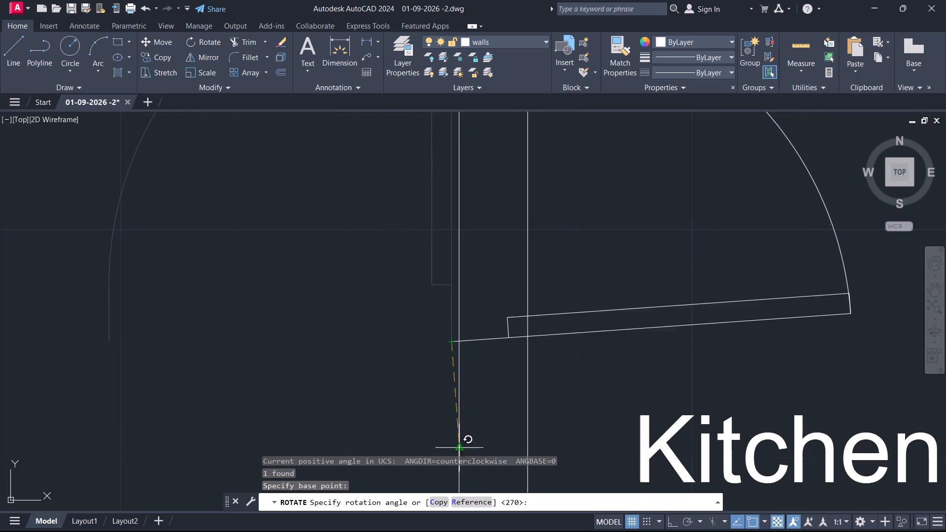
pyautogui.click(452, 490)
pyautogui.scroll(-2, 517, 301)
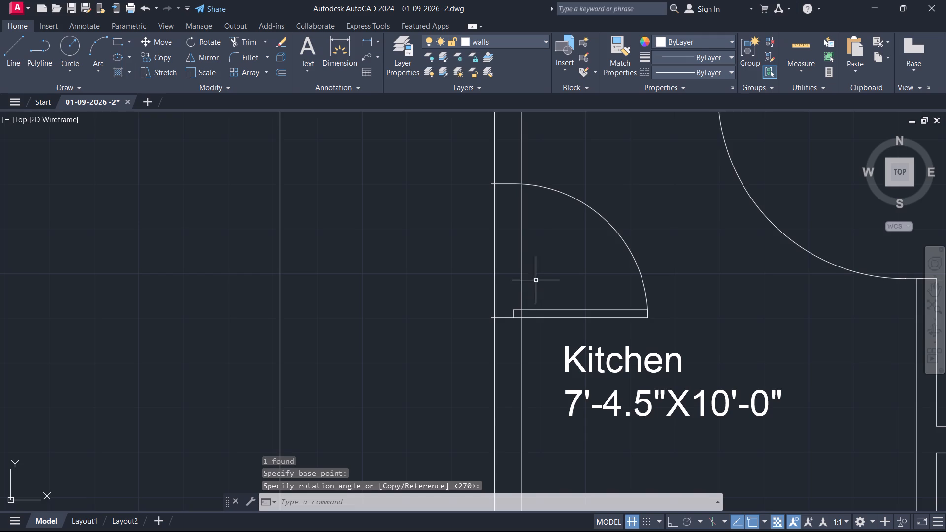
# Move the rotated door by its lower outer corner onto the outer line of the Kitchen's west wall, near the wall's north end.
pyautogui.moveTo(558, 266); pyautogui.dragTo(452, 337, button='middle')
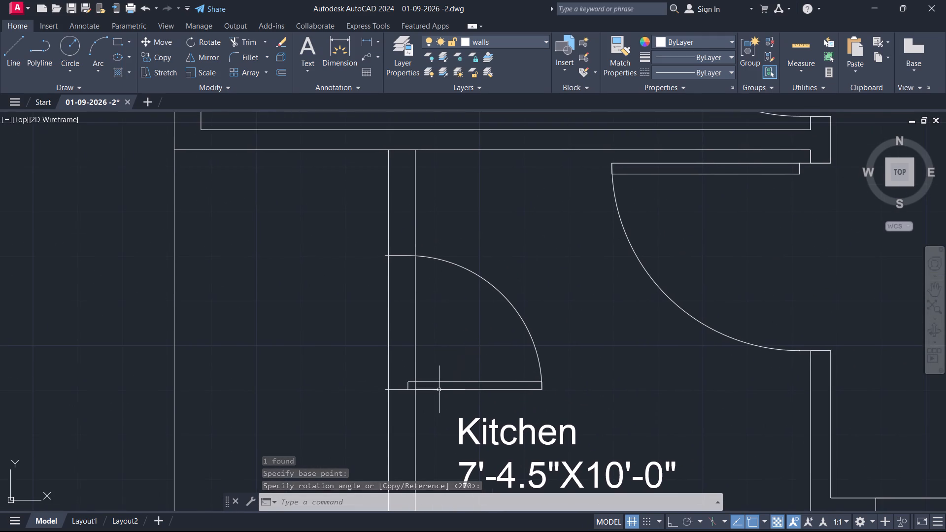
pyautogui.click(439, 391)
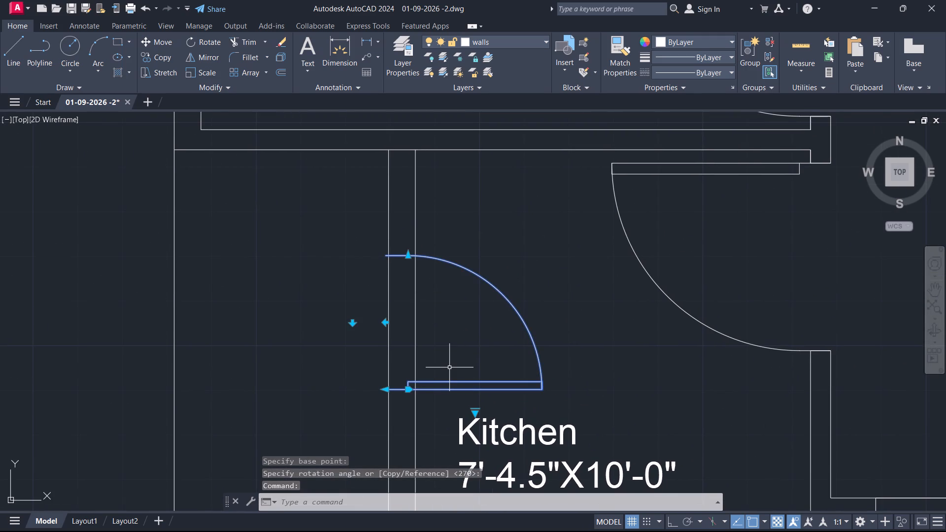
pyautogui.press('m')
pyautogui.press('Return')
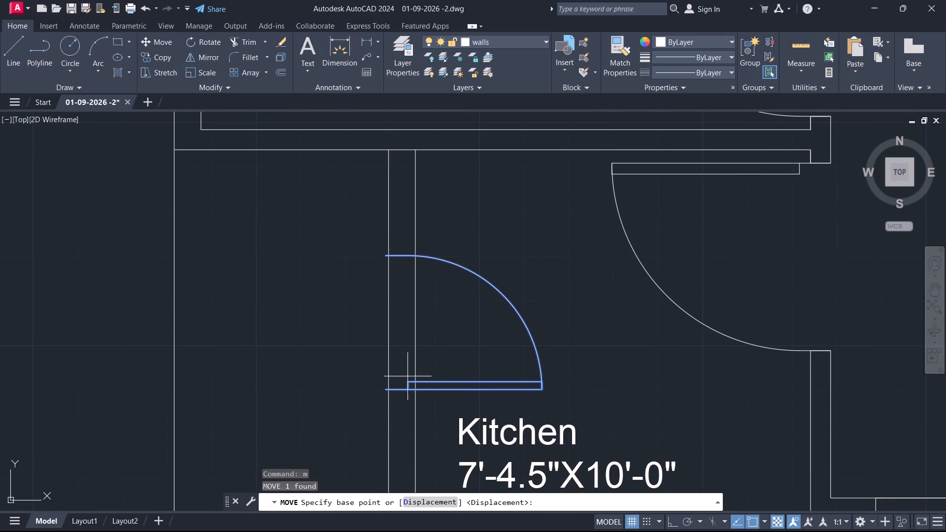
pyautogui.scroll(4, 386, 388)
pyautogui.click(372, 408)
pyautogui.scroll(-1, 422, 349)
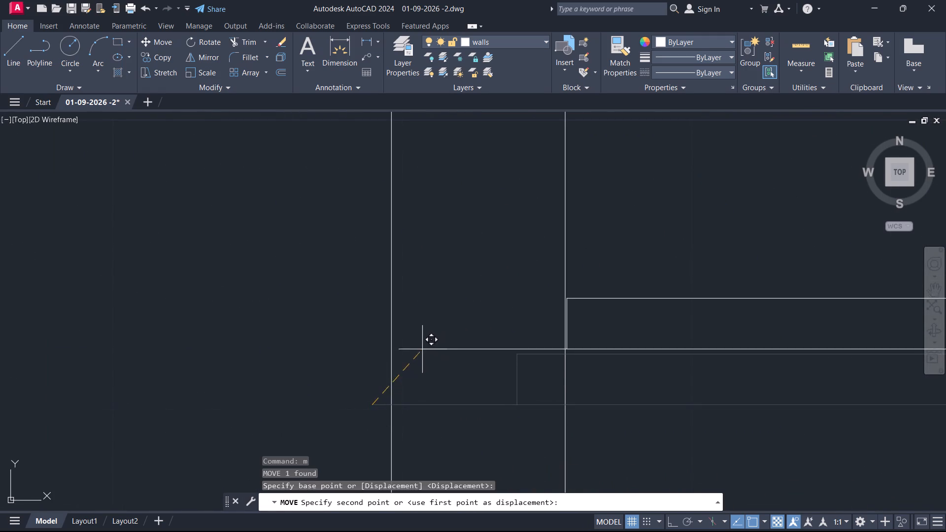
pyautogui.scroll(-4, 422, 349)
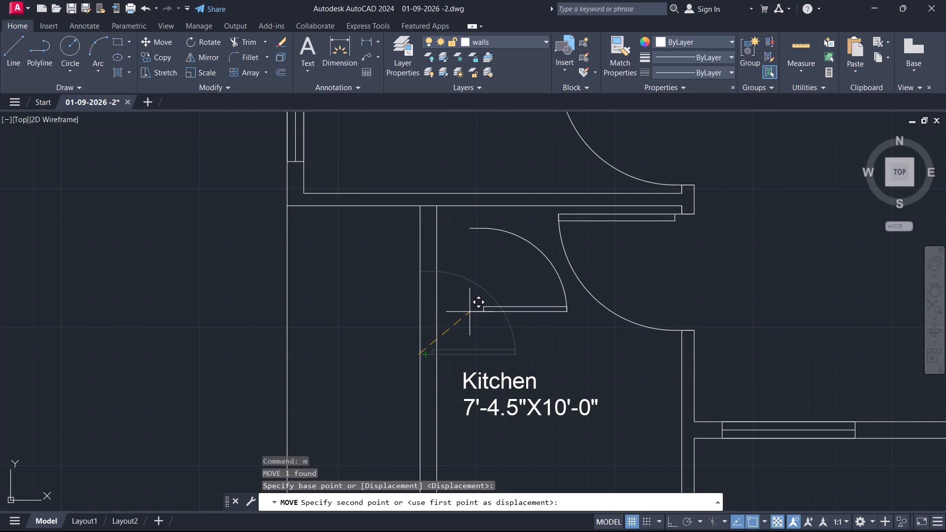
pyautogui.click(420, 304)
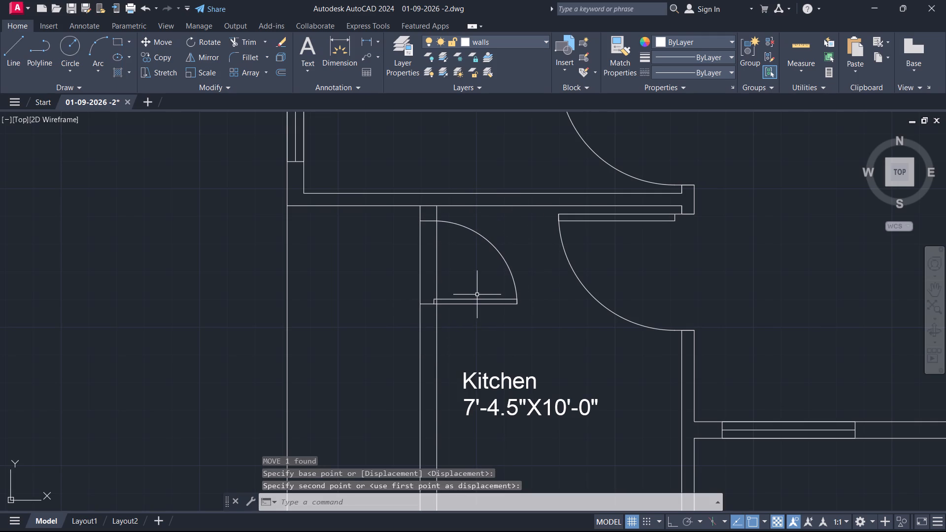
pyautogui.press('Escape')
# Trim the Kitchen's west wall lines across the new door opening, including the short piece overlapping the door leaf.
pyautogui.write('tr')
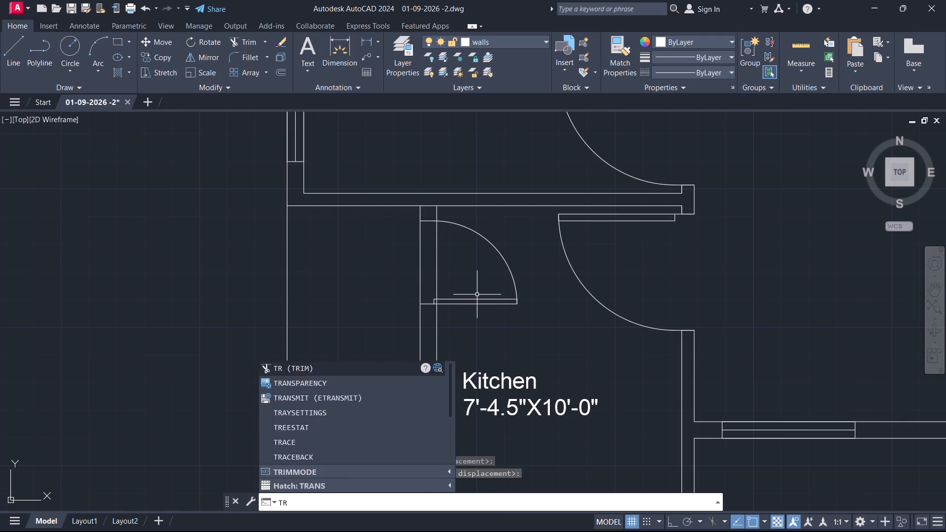
pyautogui.press('Return')
pyautogui.click(458, 252)
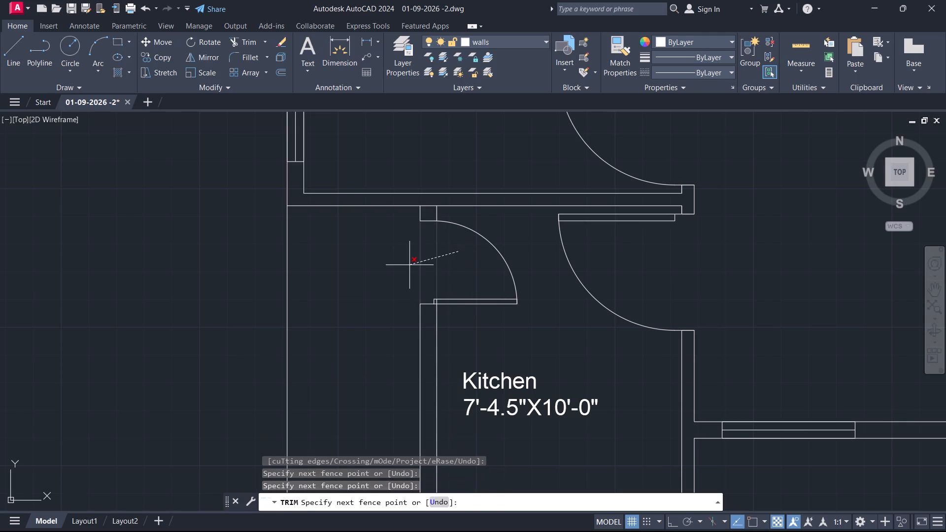
pyautogui.click(409, 265)
pyautogui.scroll(3, 429, 303)
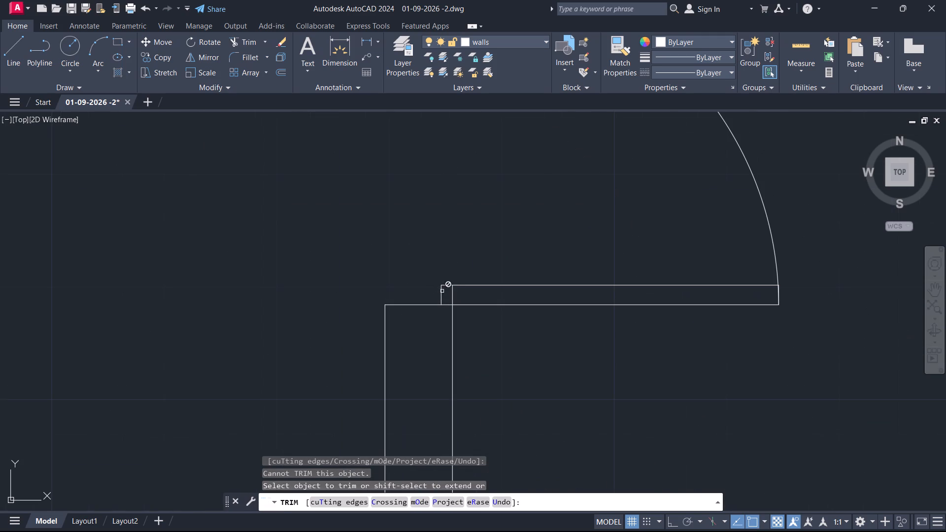
pyautogui.click(452, 299)
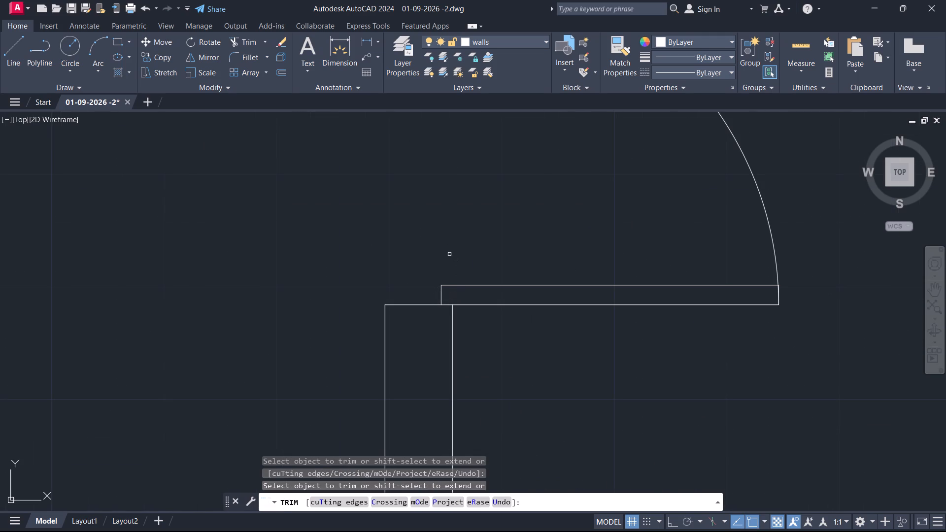
pyautogui.press('Escape')
# Hatch the north wall segments between and beside the windows with a solid fill in colour 199,200,202, including both corners.
pyautogui.scroll(-2, 377, 266)
pyautogui.scroll(-2, 418, 238)
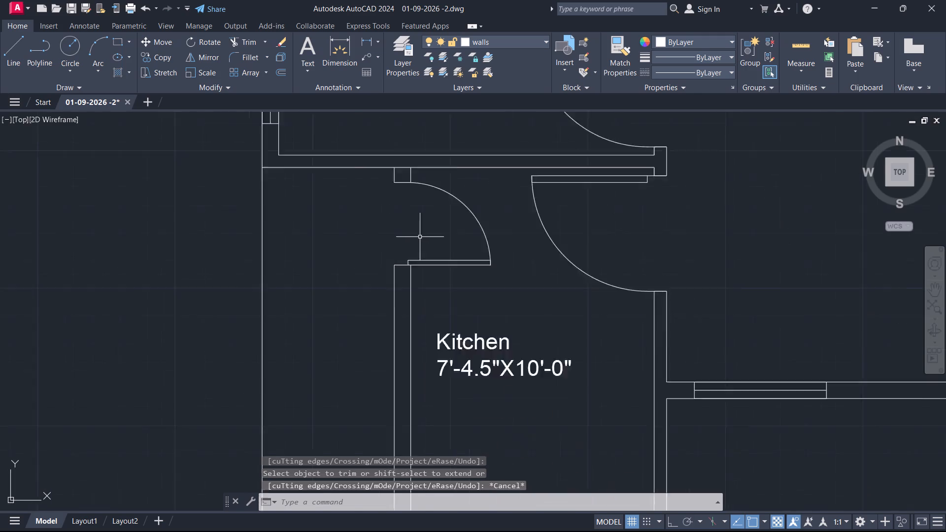
pyautogui.scroll(-2, 488, 280)
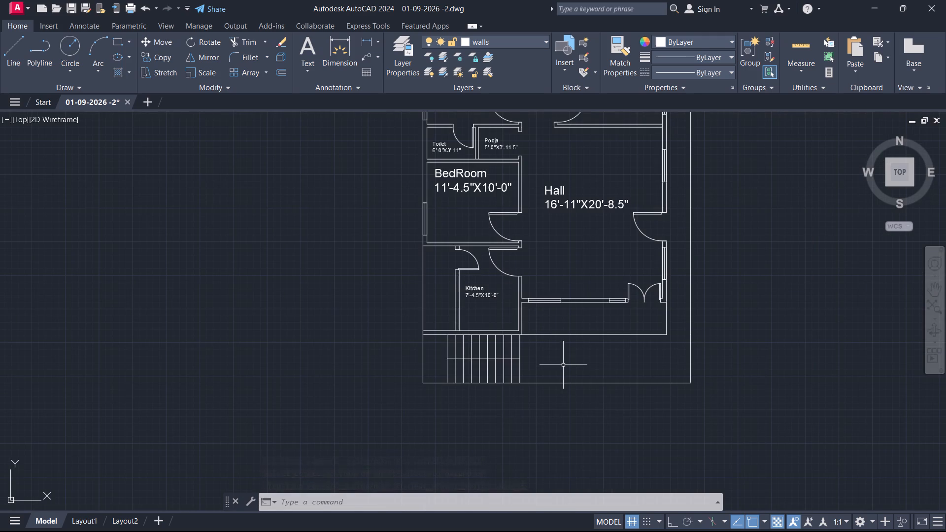
pyautogui.moveTo(558, 367); pyautogui.dragTo(496, 424, button='middle')
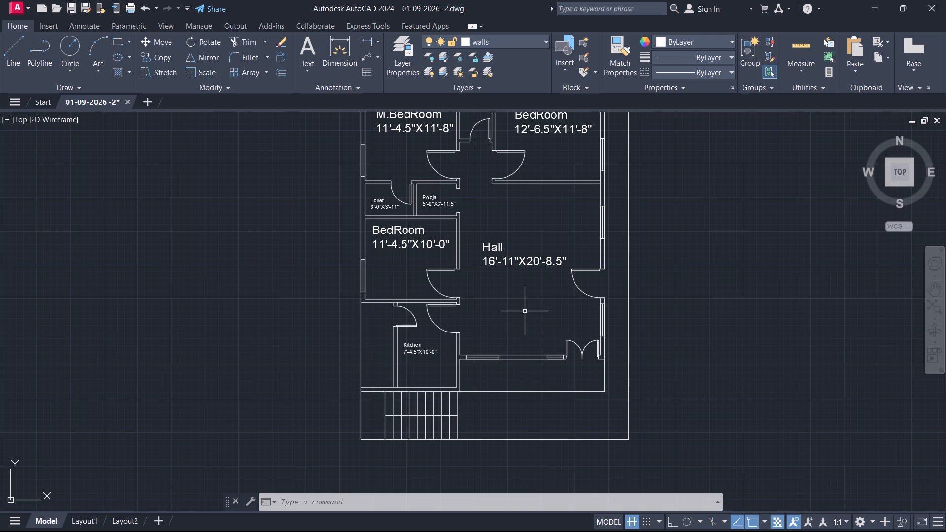
pyautogui.moveTo(519, 308); pyautogui.dragTo(486, 350, button='middle')
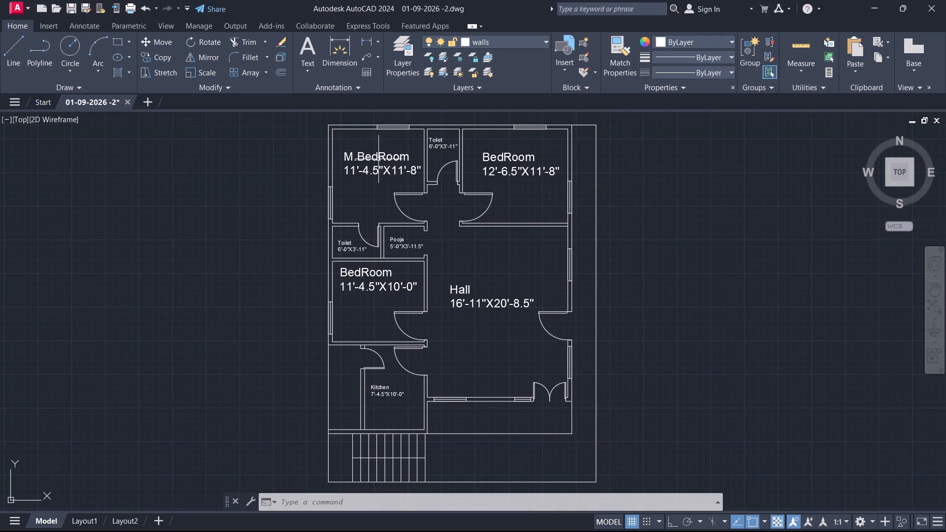
pyautogui.click(117, 73)
pyautogui.click(126, 73)
pyautogui.doubleClick(115, 54)
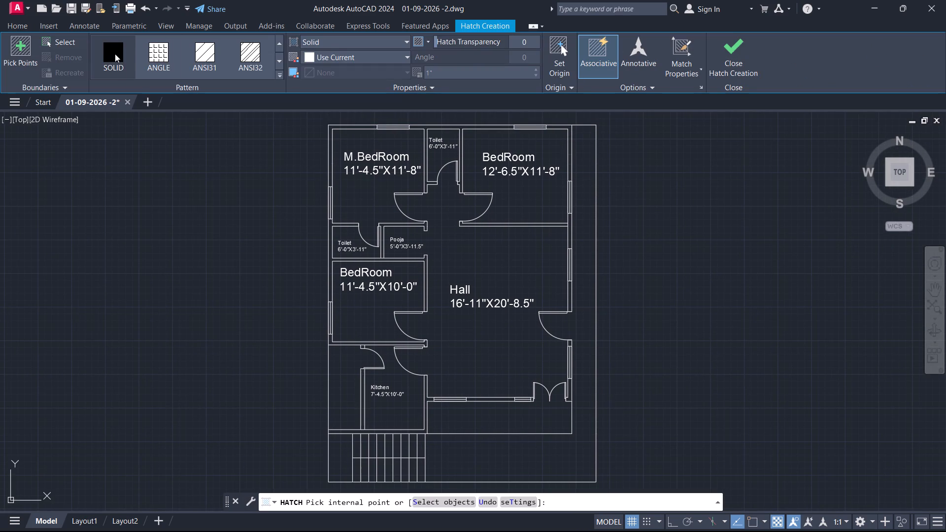
pyautogui.click(405, 57)
pyautogui.click(304, 146)
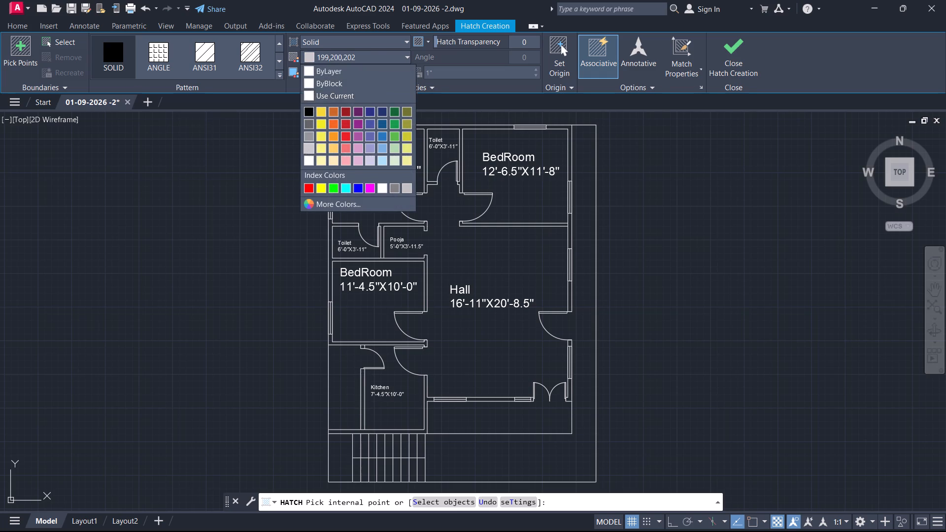
pyautogui.click(455, 128)
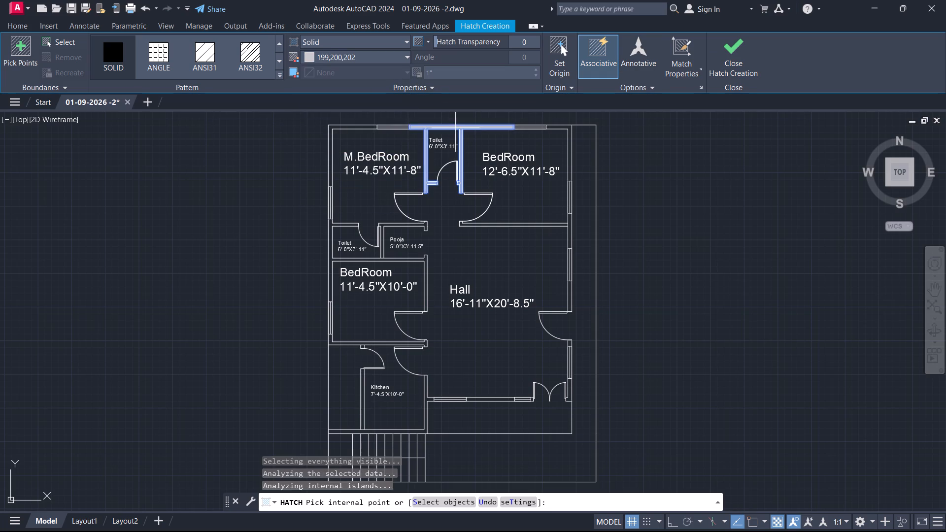
pyautogui.click(352, 127)
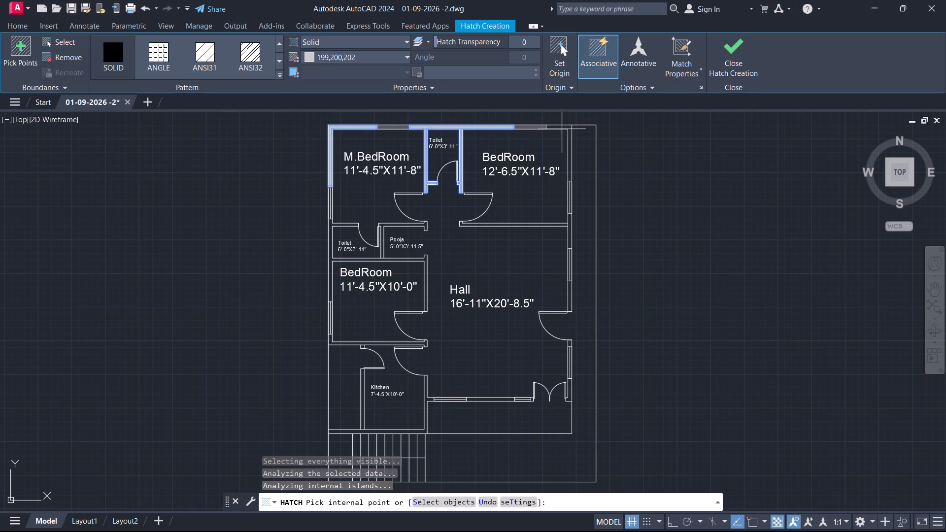
pyautogui.click(561, 128)
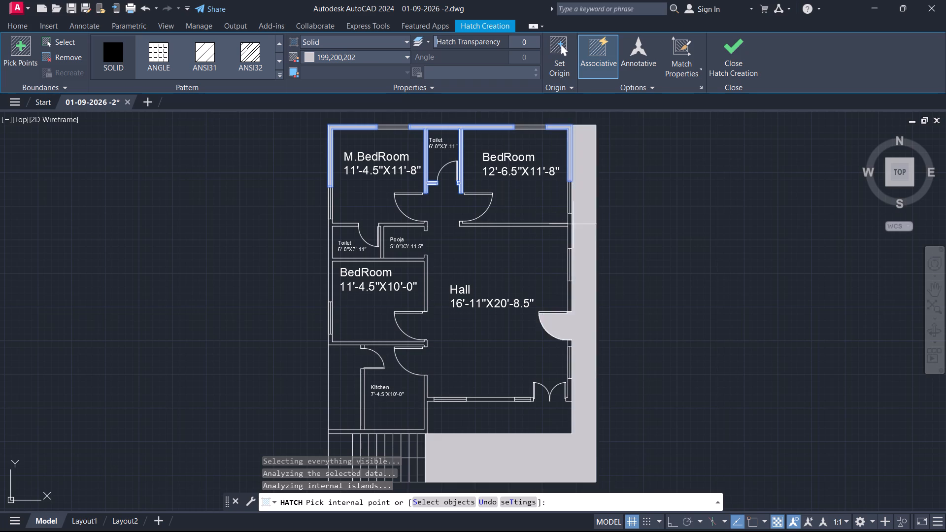
# Add the remaining east wall segments between the windows and the Hall door, down to the southeast corner, to the solid hatch.
pyautogui.click(569, 224)
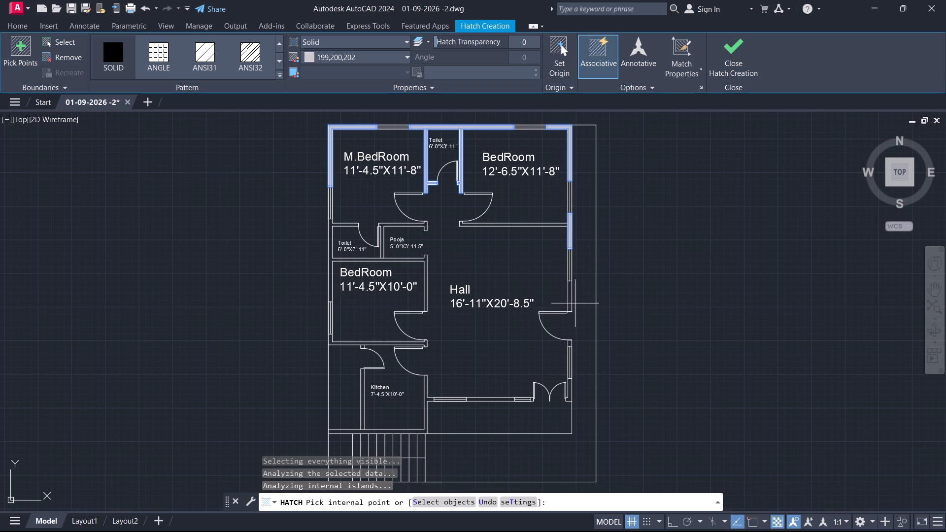
pyautogui.click(570, 298)
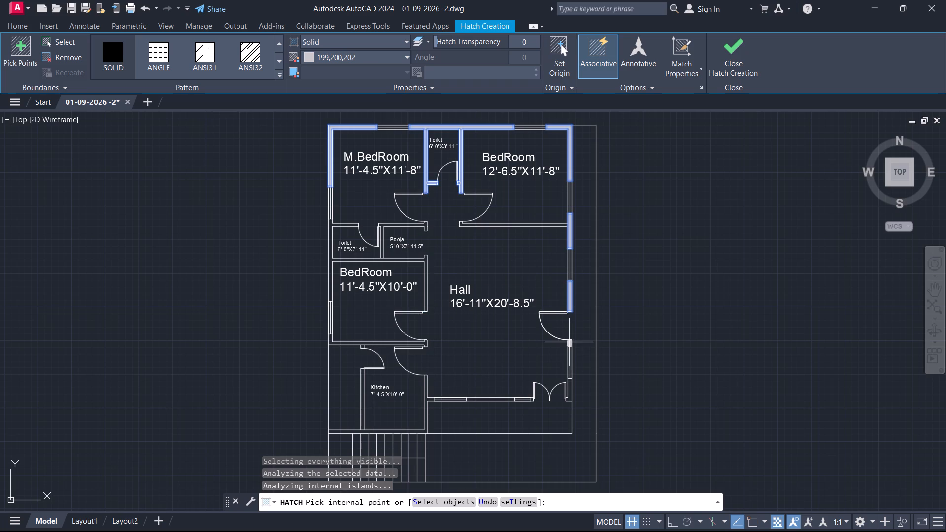
pyautogui.click(570, 343)
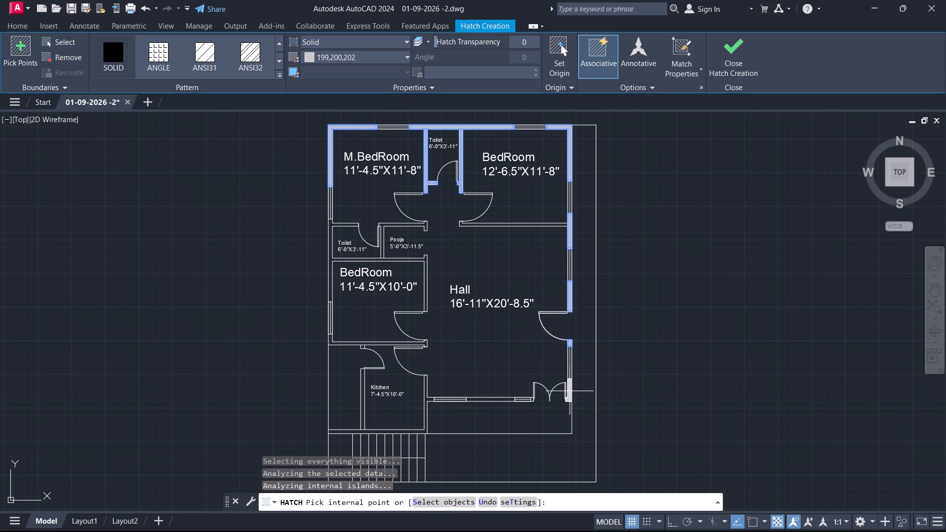
pyautogui.click(570, 391)
# Hatch the Hall's south wall segments, including the short piece beside the double door, and the Kitchen's east, south and west walls.
pyautogui.click(492, 400)
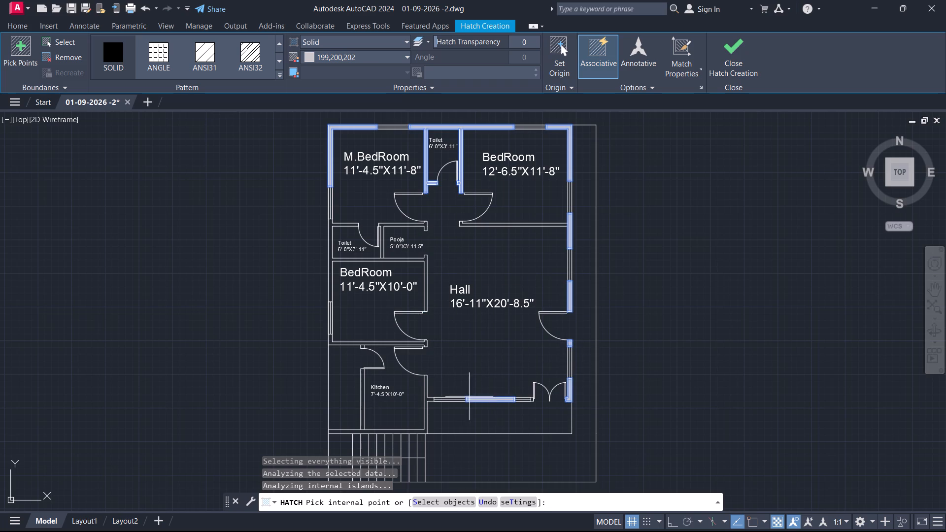
pyautogui.click(427, 400)
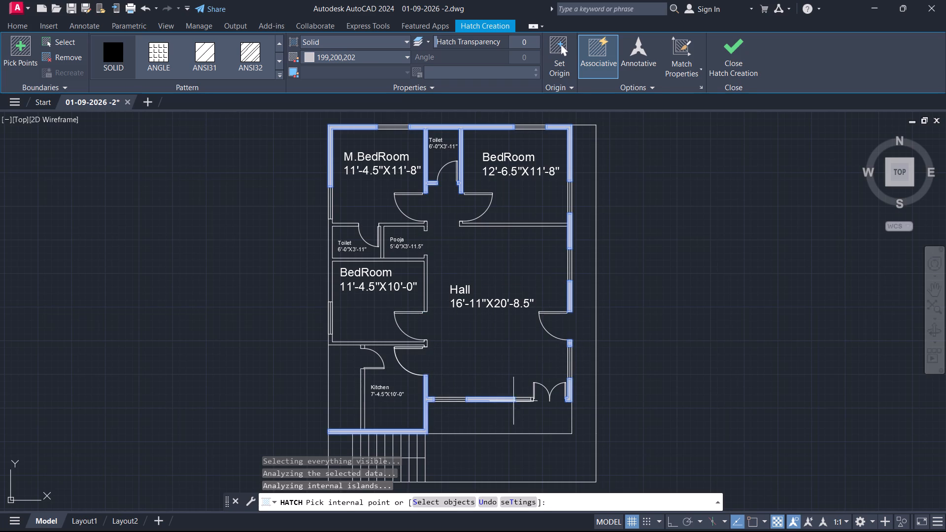
pyautogui.click(364, 388)
pyautogui.scroll(4, 536, 401)
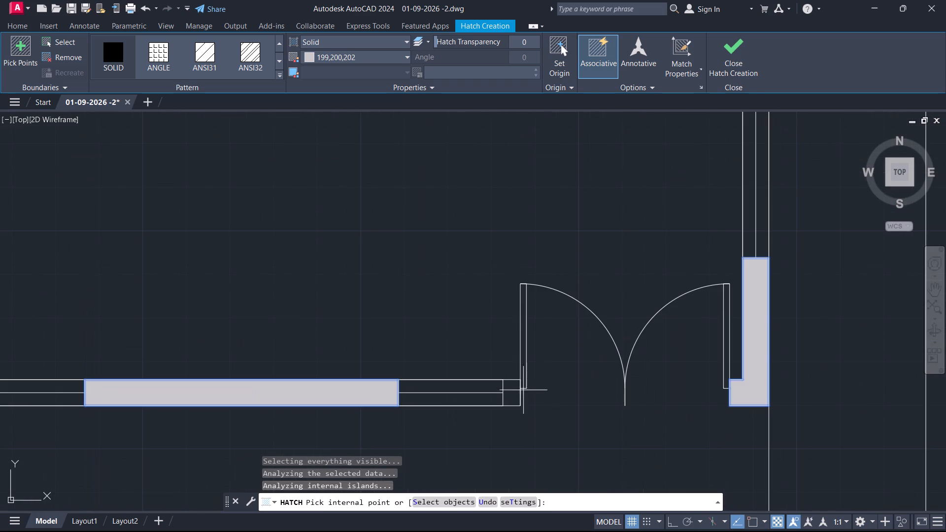
pyautogui.click(513, 383)
pyautogui.scroll(-2, 548, 307)
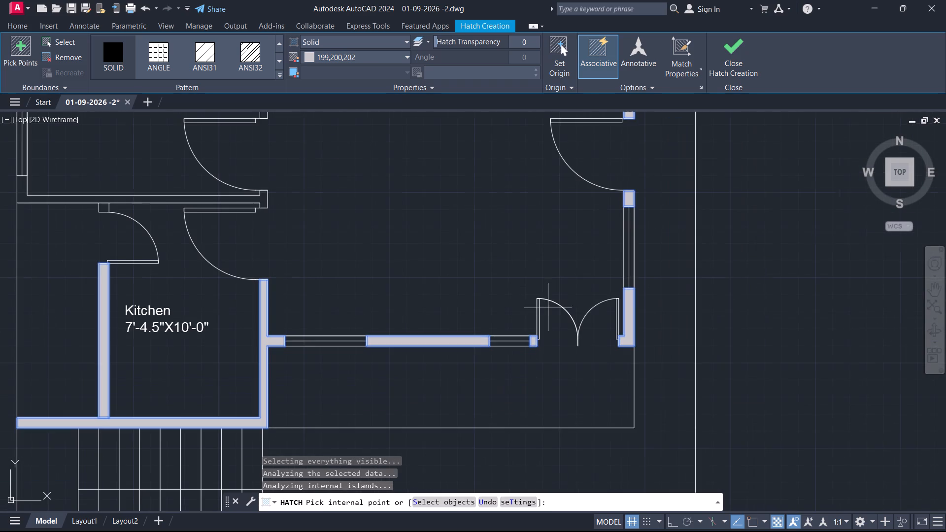
# Hatch the lower BedRoom, Toilet and Pooja walls, the stub above the Kitchen door, and the wall between the northeast BedRoom and Hall.
pyautogui.click(163, 198)
pyautogui.click(106, 208)
pyautogui.scroll(-1, 329, 226)
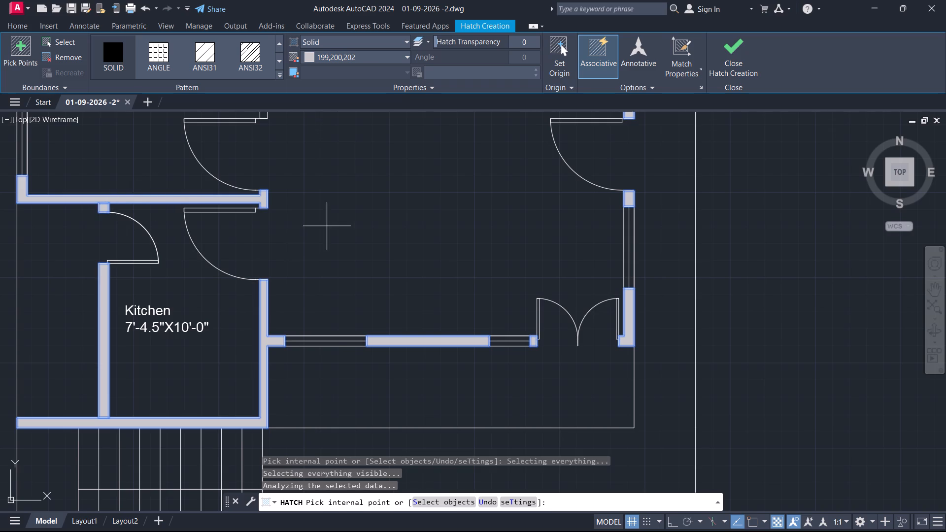
pyautogui.scroll(-2, 333, 224)
pyautogui.scroll(2, 286, 151)
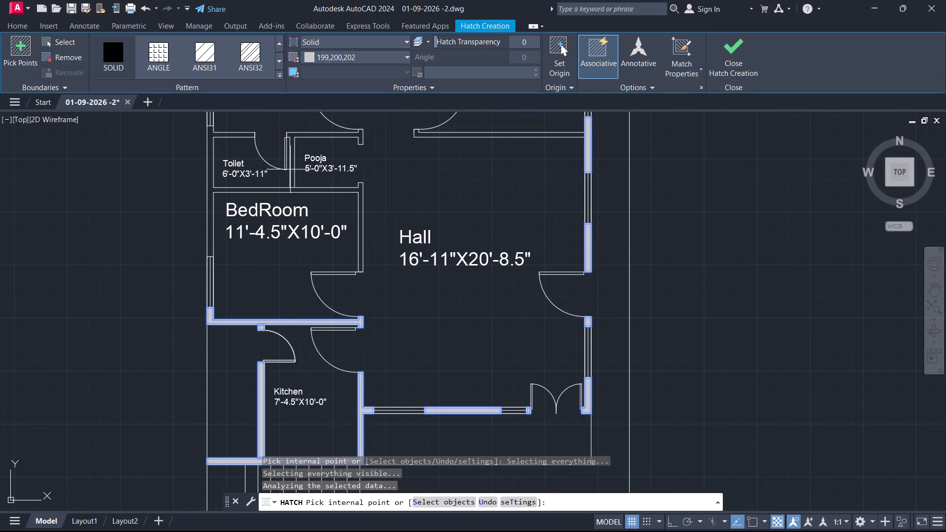
pyautogui.click(287, 189)
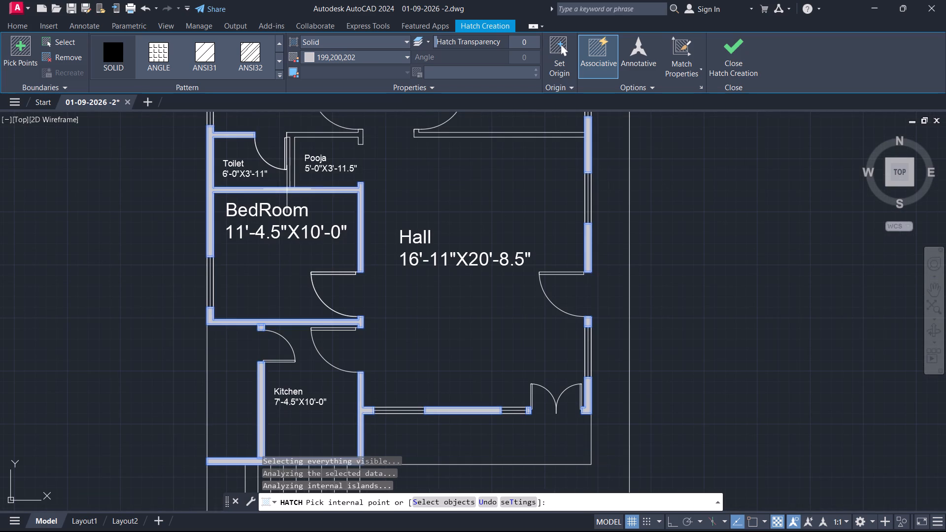
pyautogui.click(290, 170)
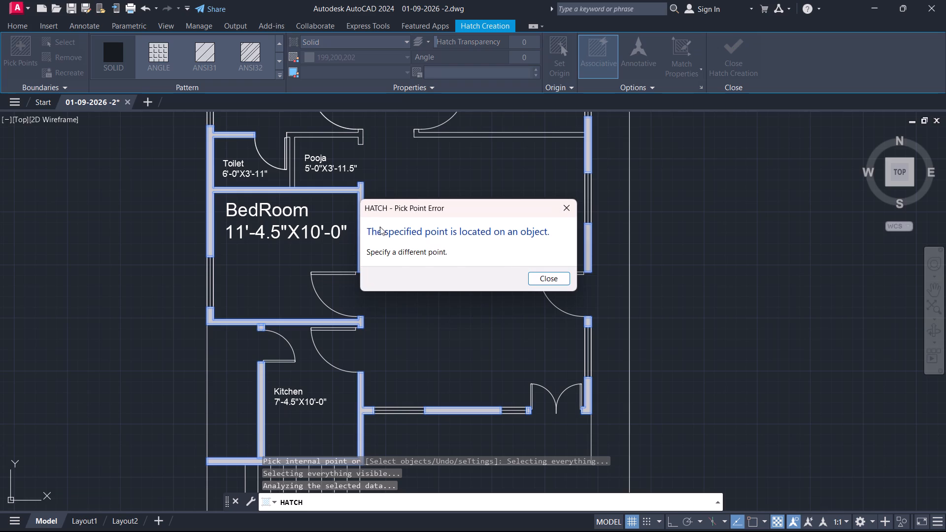
pyautogui.click(556, 279)
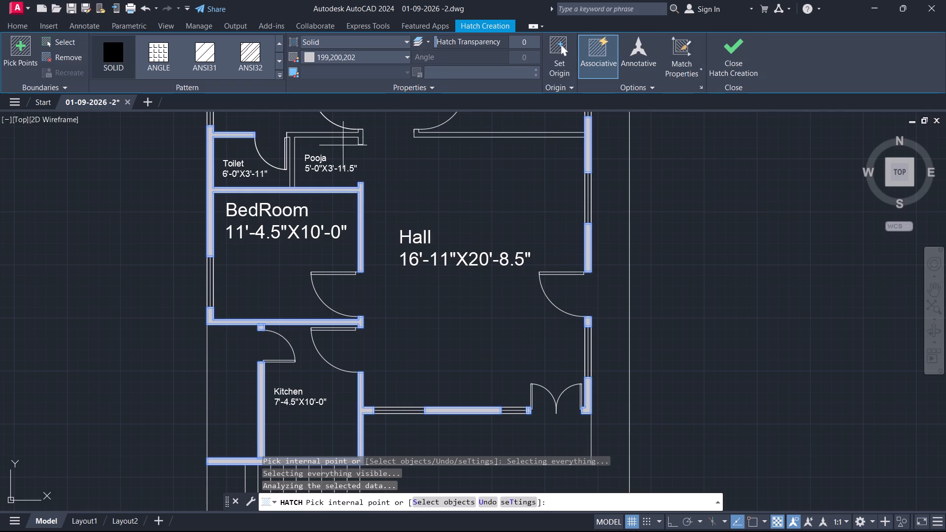
pyautogui.click(337, 135)
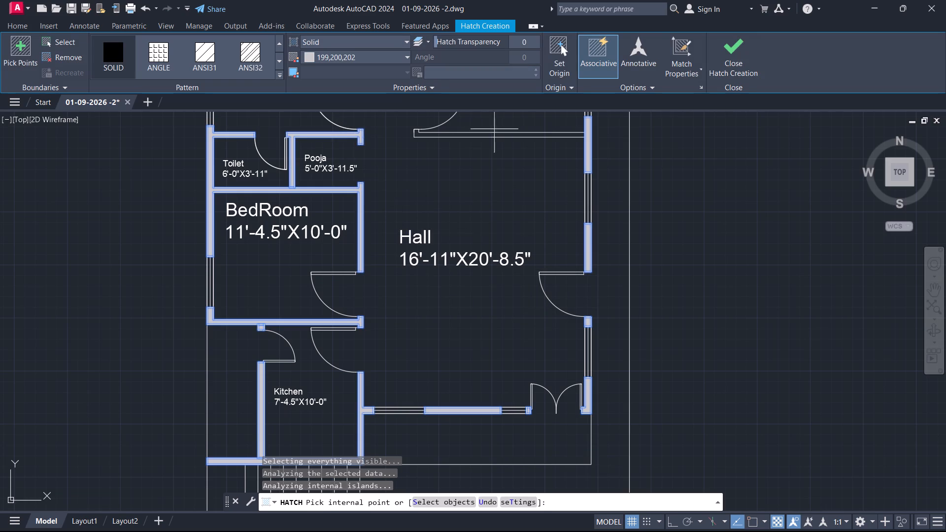
pyautogui.click(488, 134)
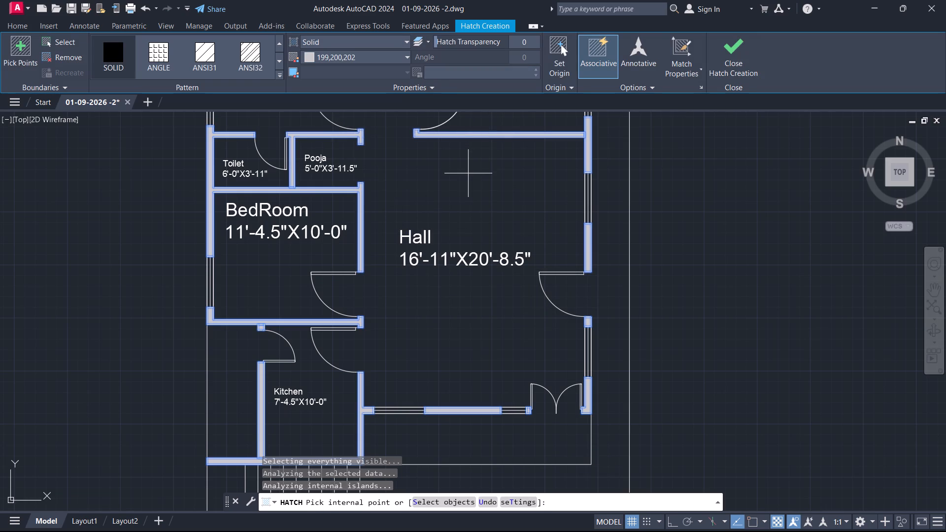
pyautogui.scroll(-1, 468, 173)
pyautogui.moveTo(469, 172); pyautogui.dragTo(444, 283, button='middle')
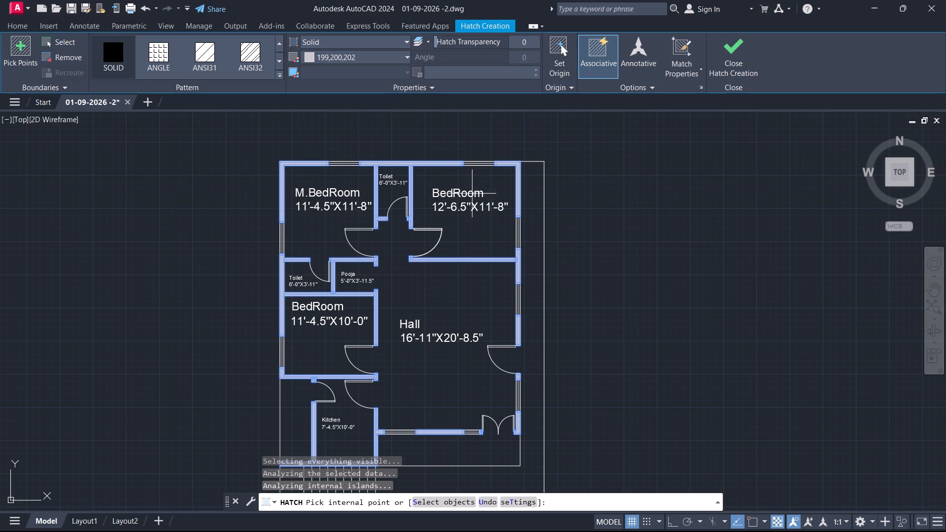
pyautogui.click(723, 64)
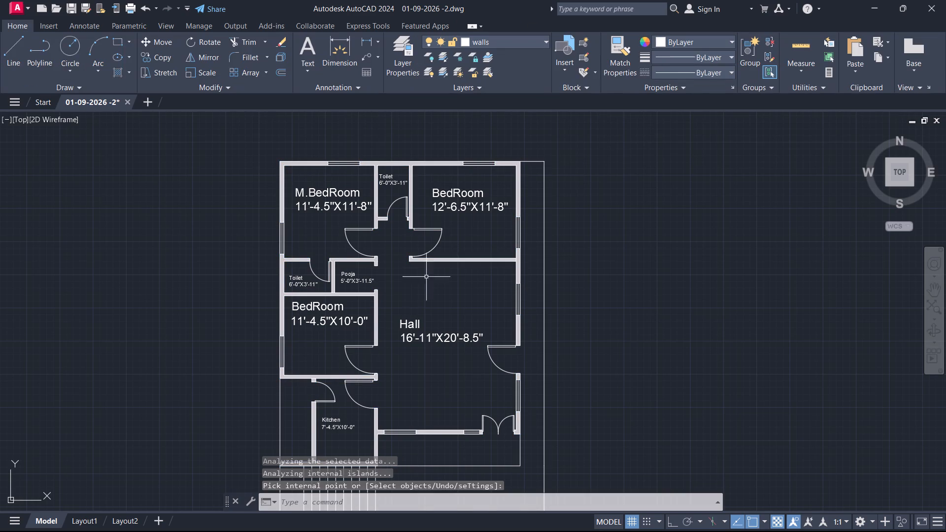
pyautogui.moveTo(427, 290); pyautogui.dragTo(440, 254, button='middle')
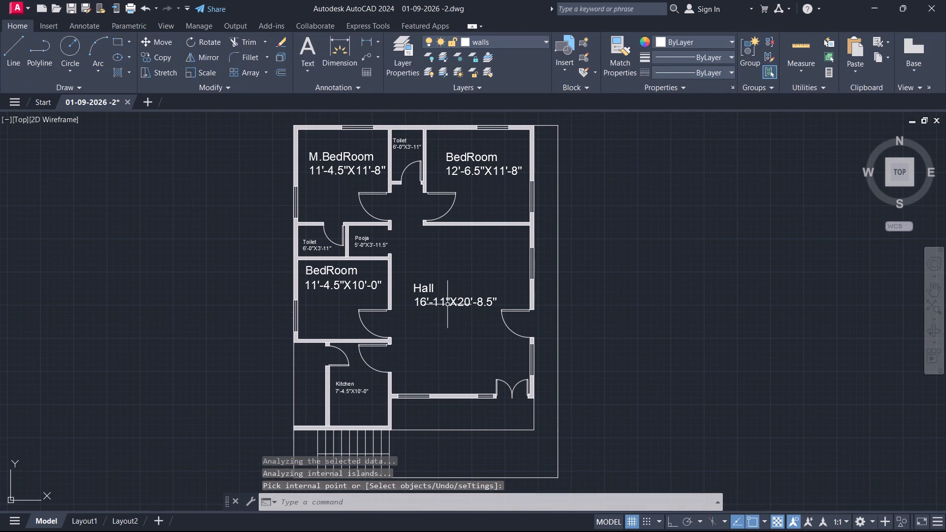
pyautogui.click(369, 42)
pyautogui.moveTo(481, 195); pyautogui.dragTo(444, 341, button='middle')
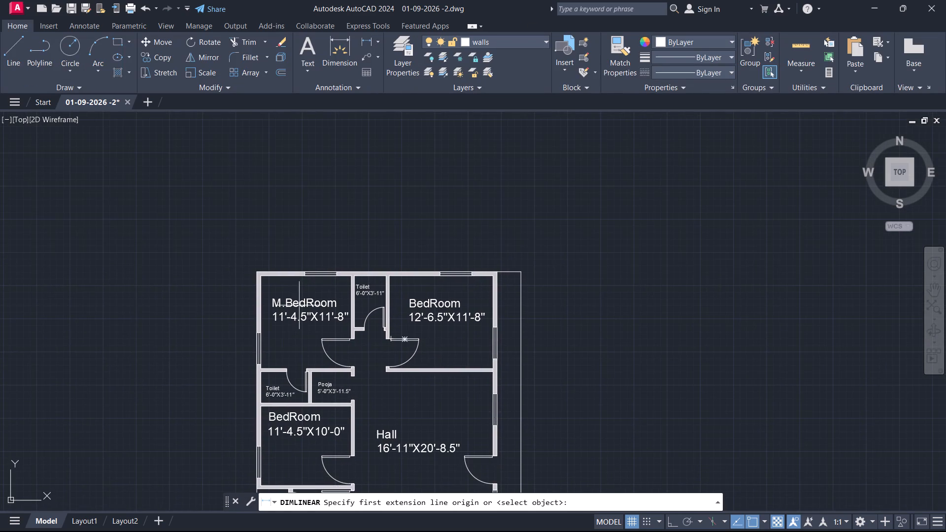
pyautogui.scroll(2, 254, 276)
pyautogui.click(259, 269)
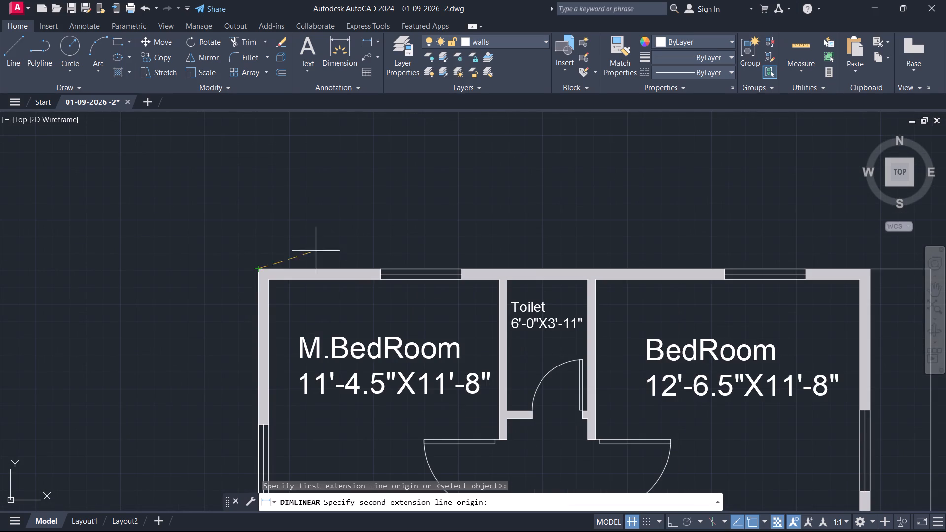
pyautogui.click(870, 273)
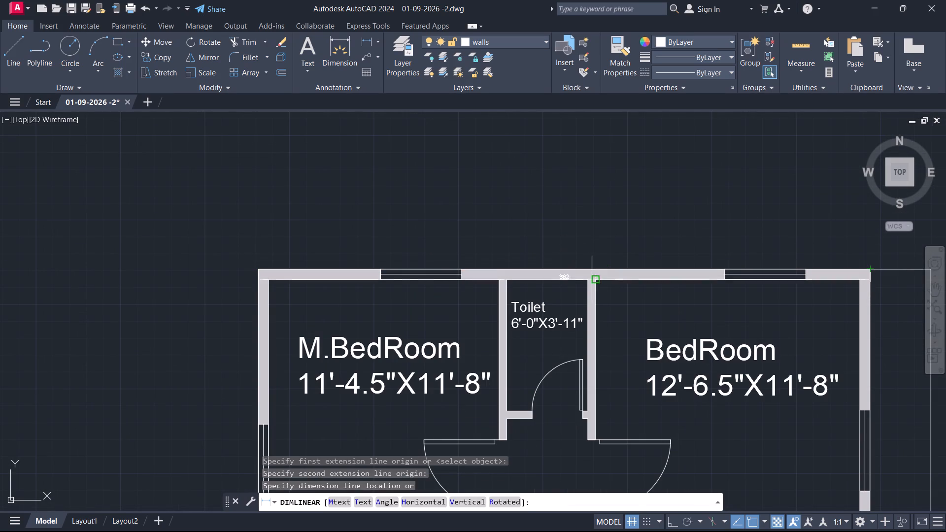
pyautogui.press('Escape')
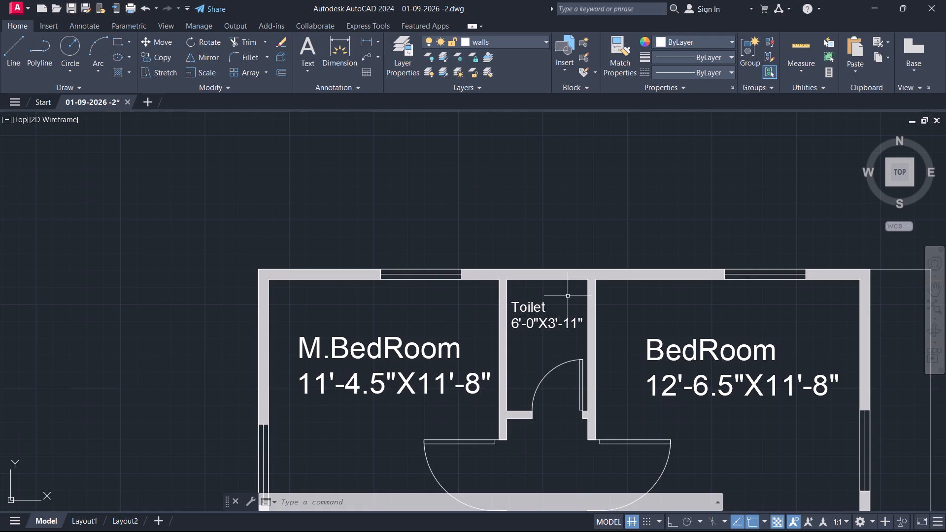
# Set the ISO-25 dimension style's linear unit format to Architectural and make that style current.
pyautogui.press('d')
pyautogui.press('Return')
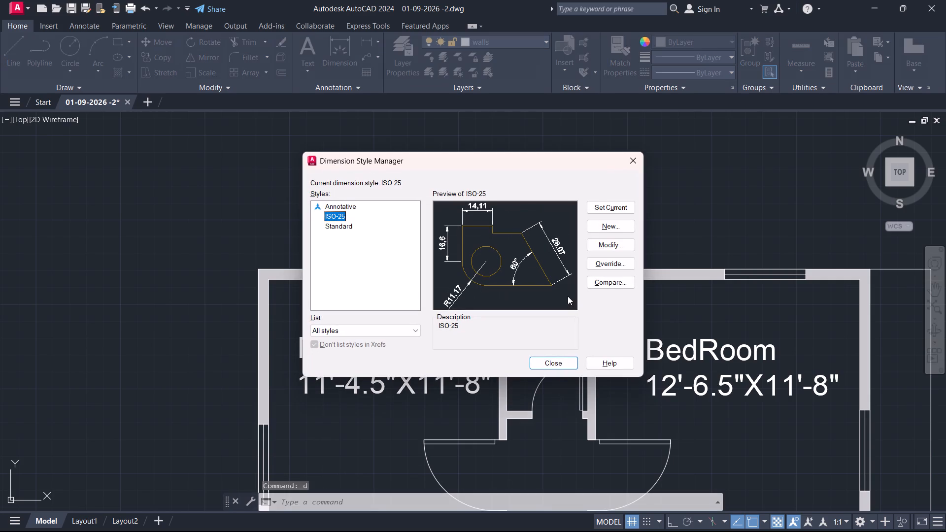
pyautogui.click(609, 242)
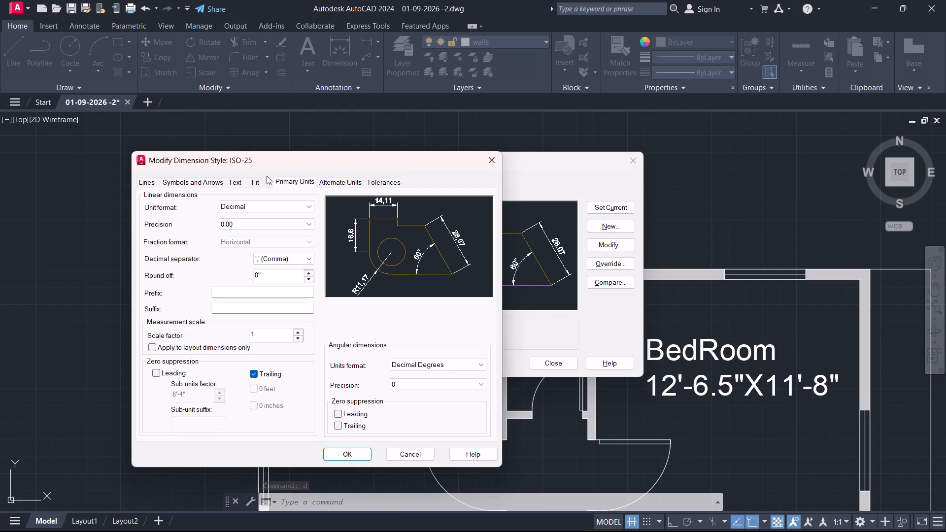
pyautogui.click(300, 208)
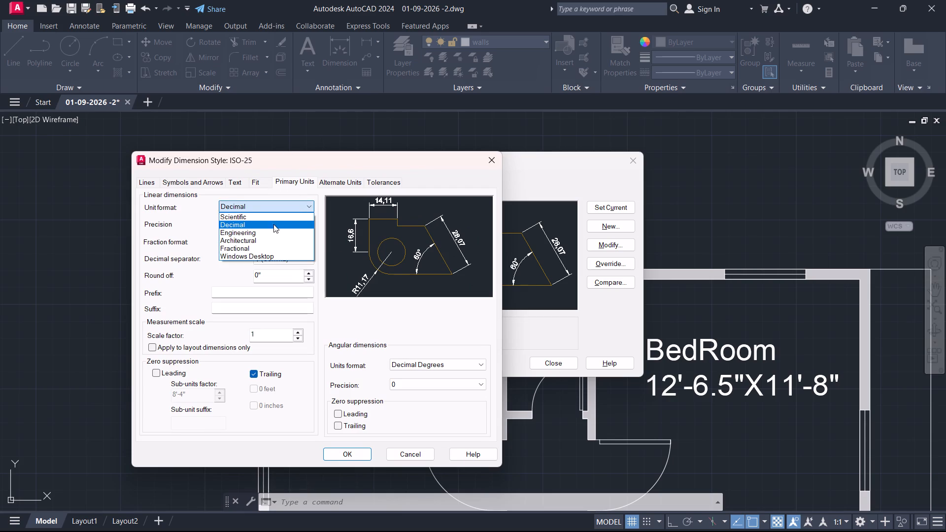
pyautogui.click(270, 238)
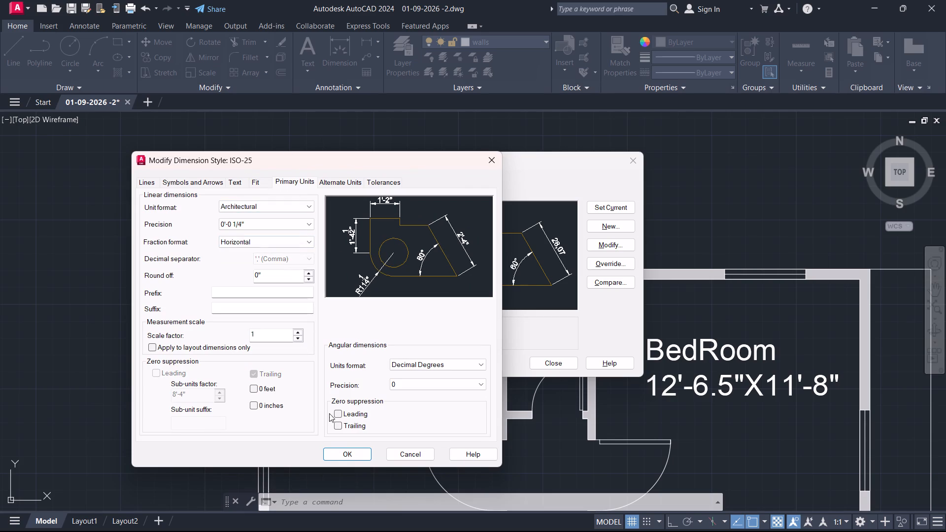
pyautogui.click(342, 455)
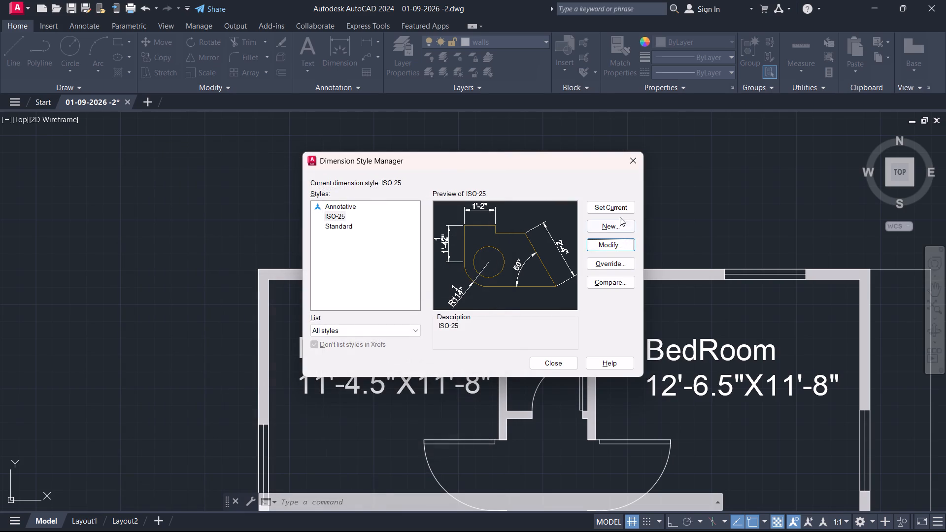
pyautogui.click(617, 210)
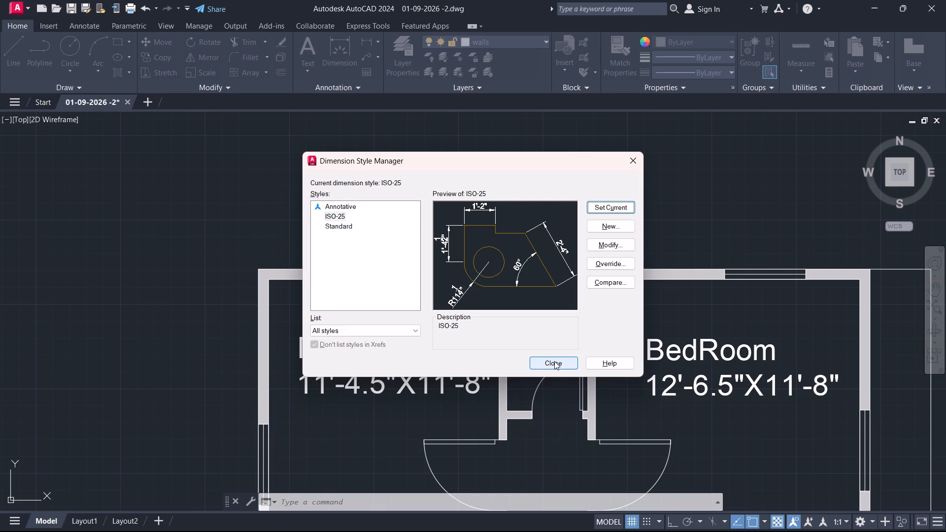
pyautogui.click(554, 361)
# Add a linear dimension above the north wall between the building's outer northwest and northeast corners.
pyautogui.moveTo(364, 44); pyautogui.dragTo(370, 41)
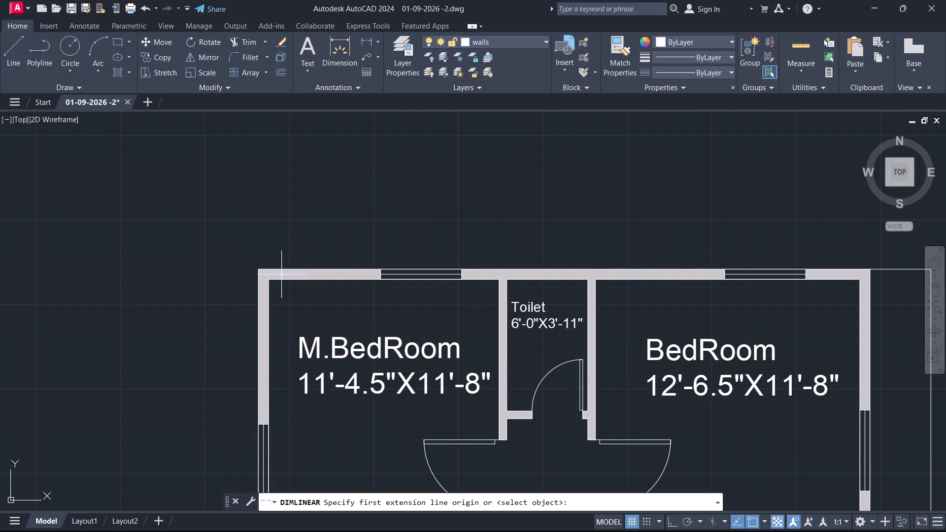
pyautogui.click(259, 269)
pyautogui.scroll(-2, 618, 232)
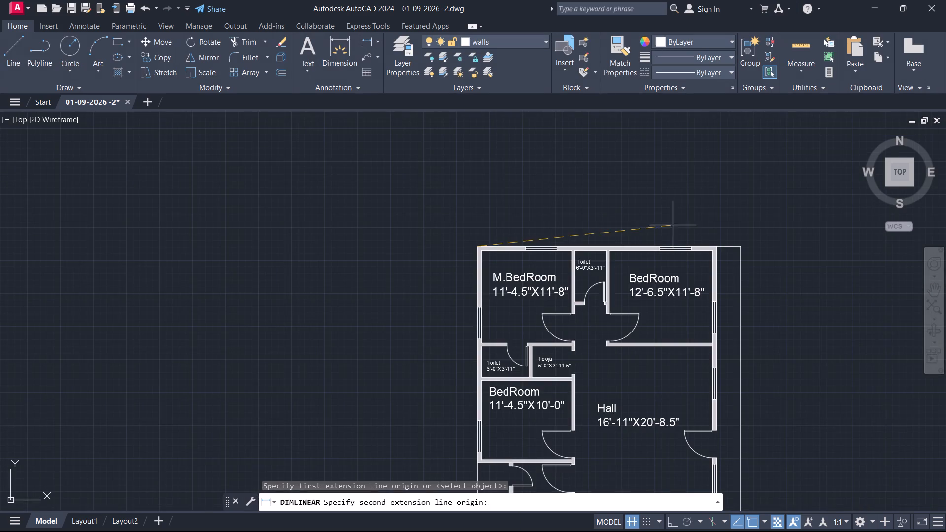
pyautogui.scroll(3, 701, 250)
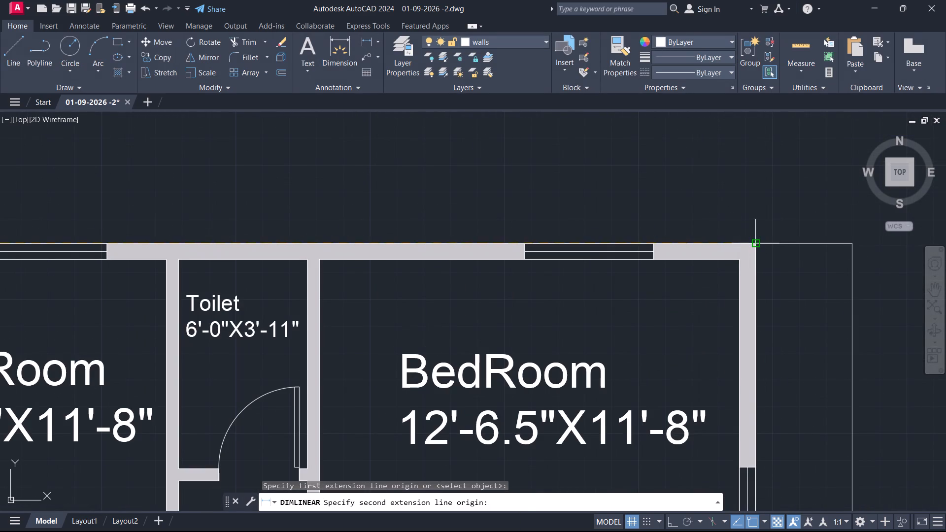
pyautogui.click(756, 244)
pyautogui.click(616, 211)
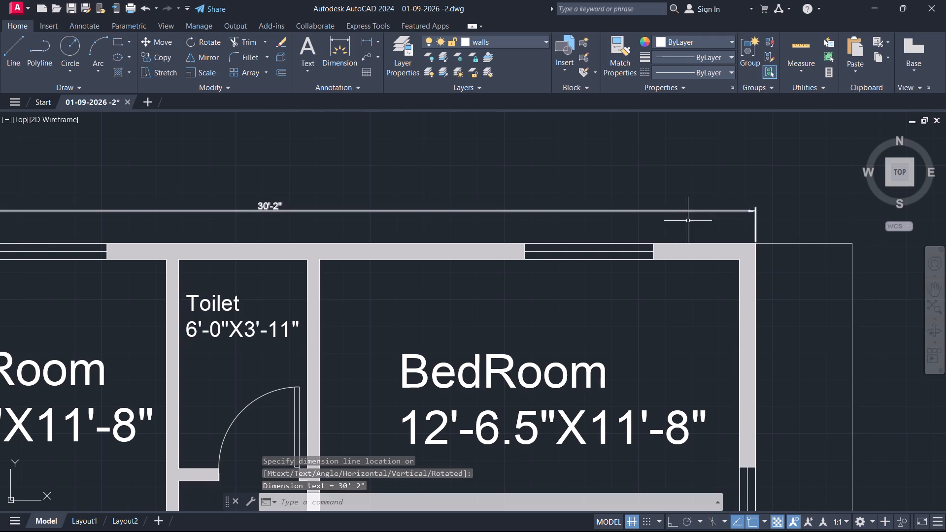
# Add a linear dimension from the building's northeast corner to the outer boundary line, level with the north wall dimension.
pyautogui.press('space')
pyautogui.click(755, 244)
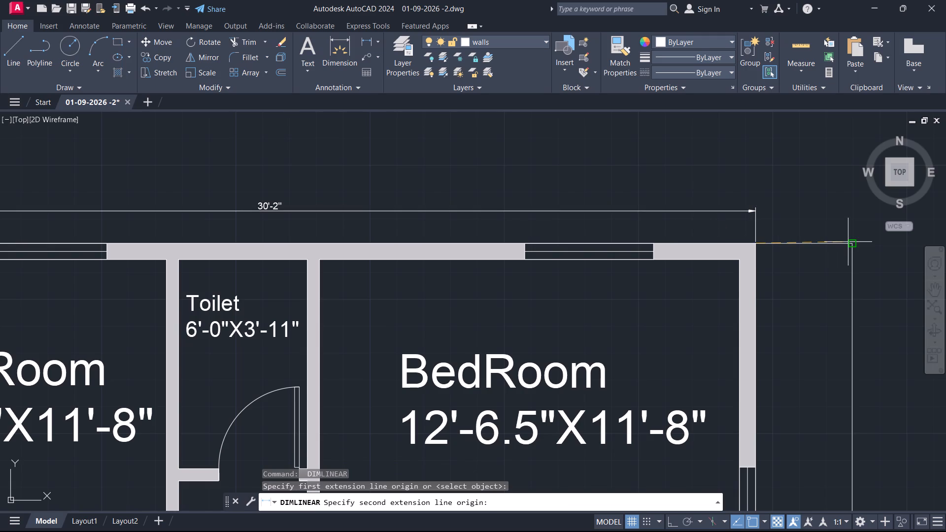
pyautogui.click(850, 242)
pyautogui.click(841, 211)
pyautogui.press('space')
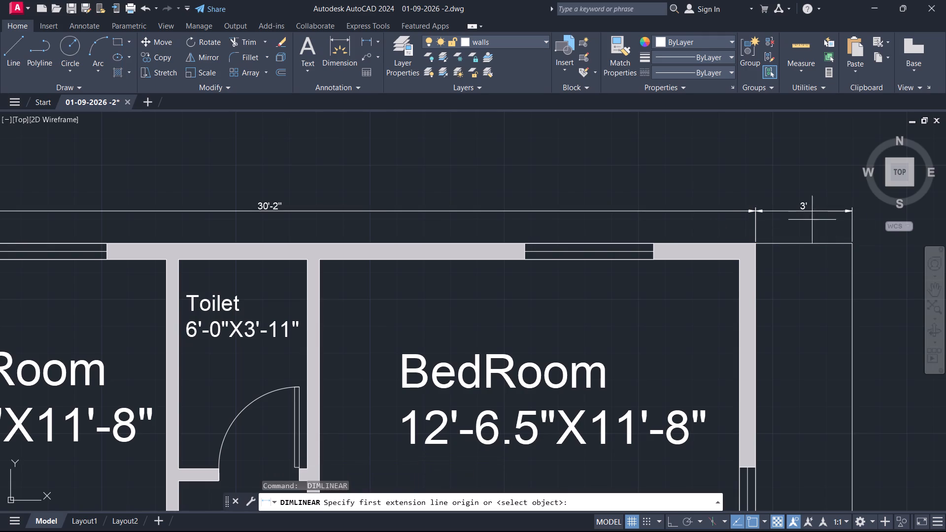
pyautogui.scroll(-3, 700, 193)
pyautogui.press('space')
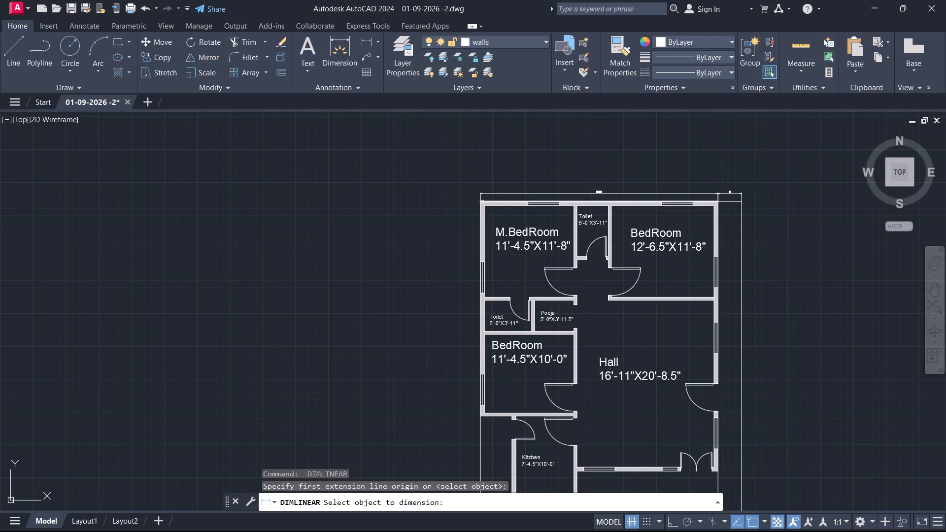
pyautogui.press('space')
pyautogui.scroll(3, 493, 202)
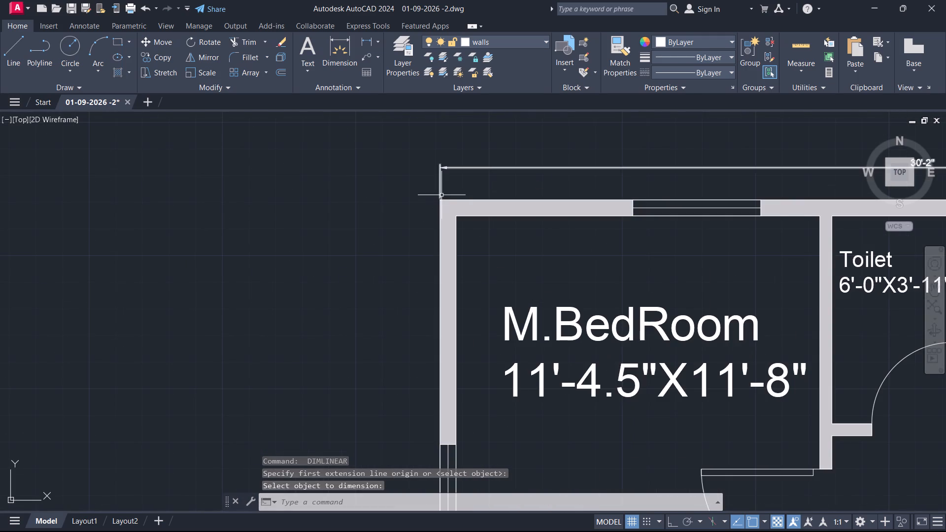
# Add a vertical linear dimension west of the building, from its outer northwest corner to the outer southwest corner beside the Kitchen.
pyautogui.press('space')
pyautogui.click(441, 199)
pyautogui.scroll(-3, 422, 206)
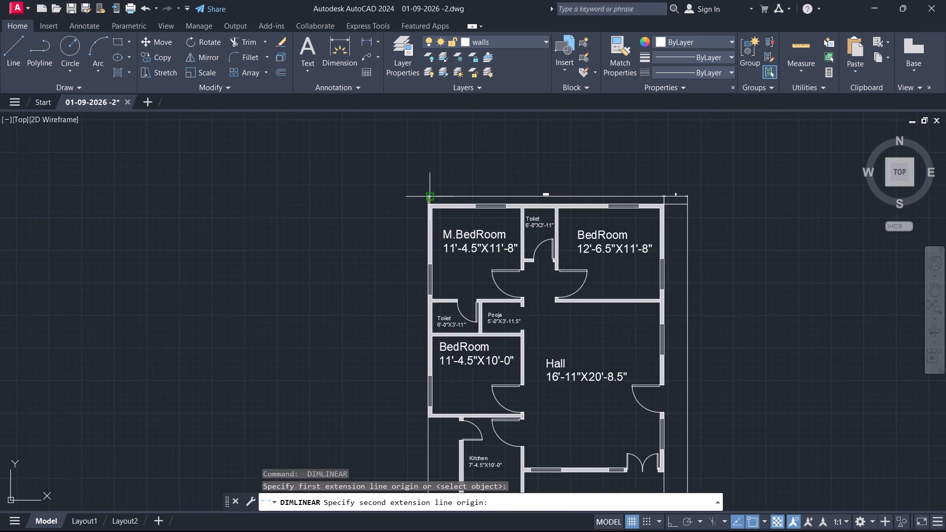
pyautogui.scroll(-2, 434, 198)
pyautogui.scroll(6, 436, 295)
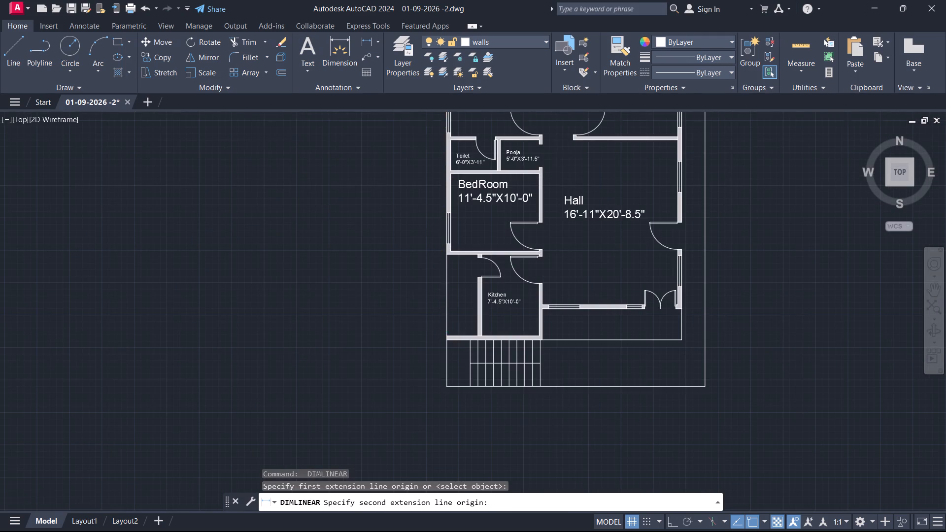
pyautogui.click(465, 400)
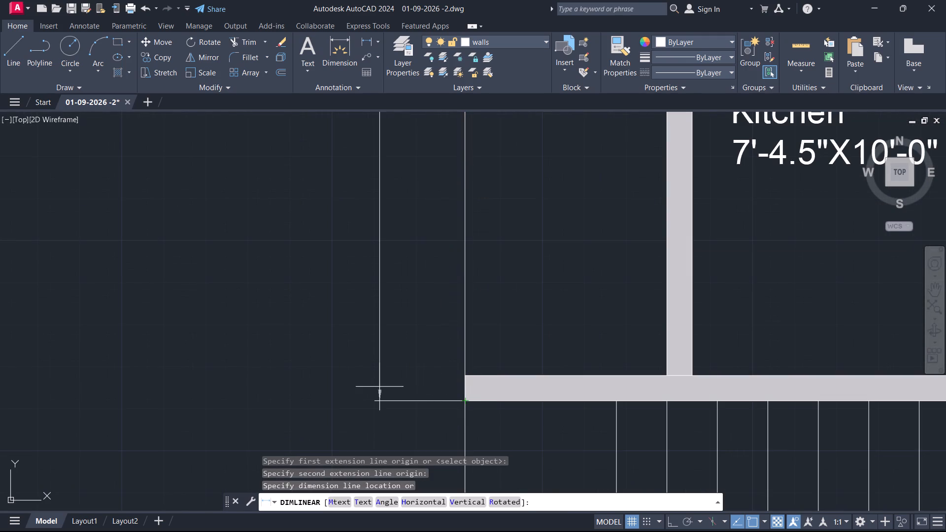
pyautogui.click(358, 382)
# Add a vertical linear dimension from the building's southwest corner to the boundary corner below, in line with the west side dimension.
pyautogui.scroll(-2, 587, 195)
pyautogui.press('space')
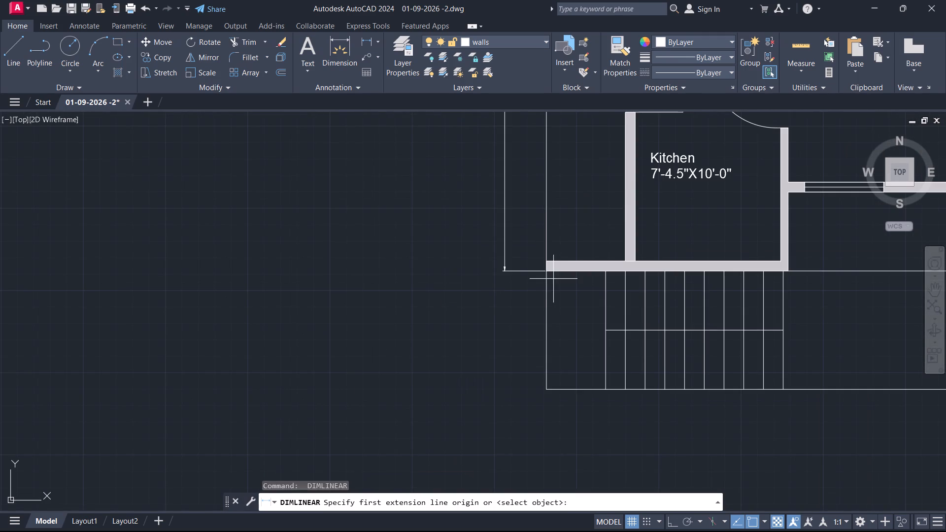
pyautogui.click(546, 277)
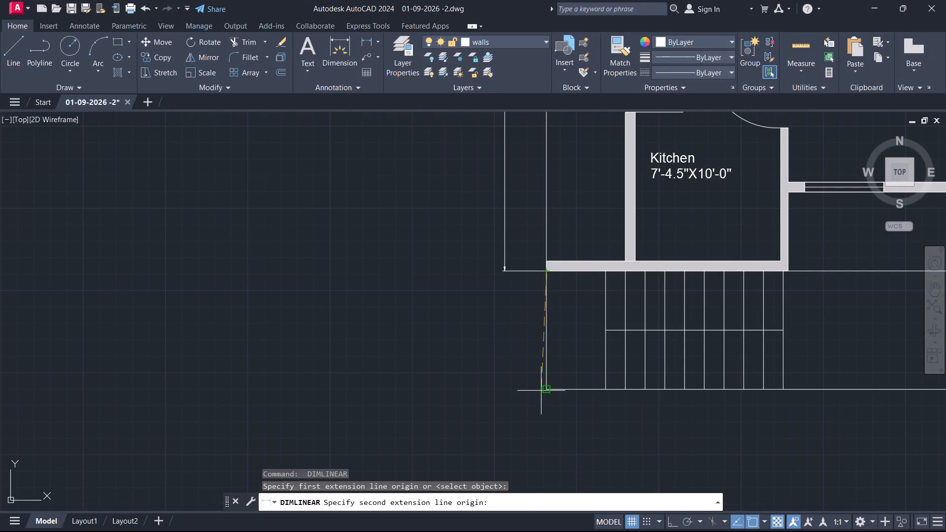
pyautogui.click(550, 387)
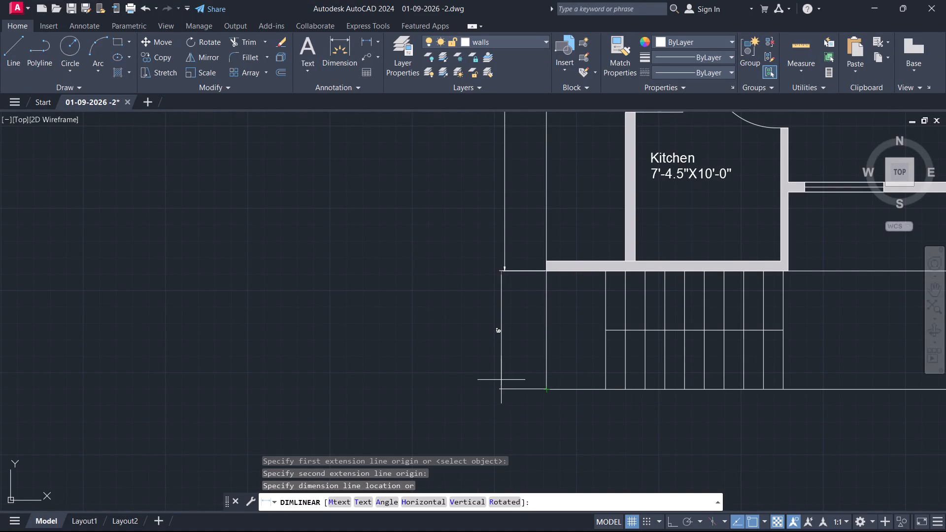
pyautogui.click(506, 381)
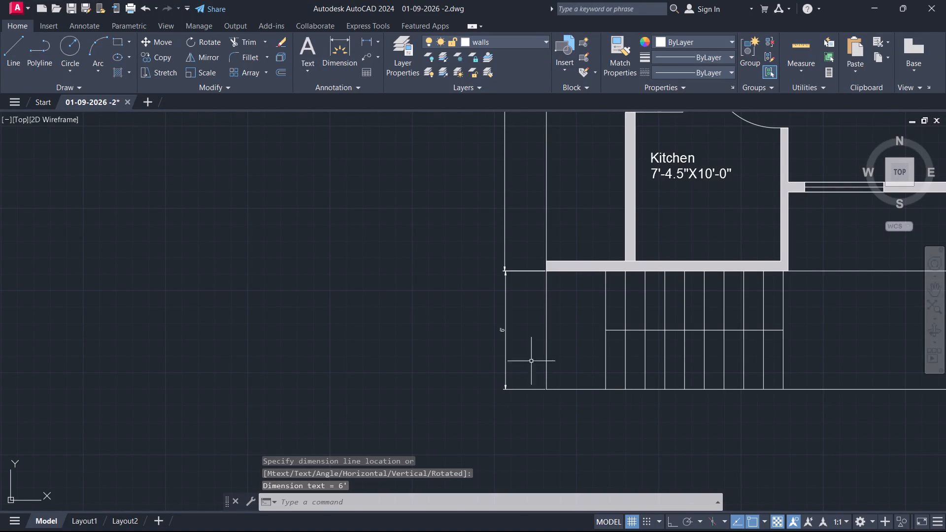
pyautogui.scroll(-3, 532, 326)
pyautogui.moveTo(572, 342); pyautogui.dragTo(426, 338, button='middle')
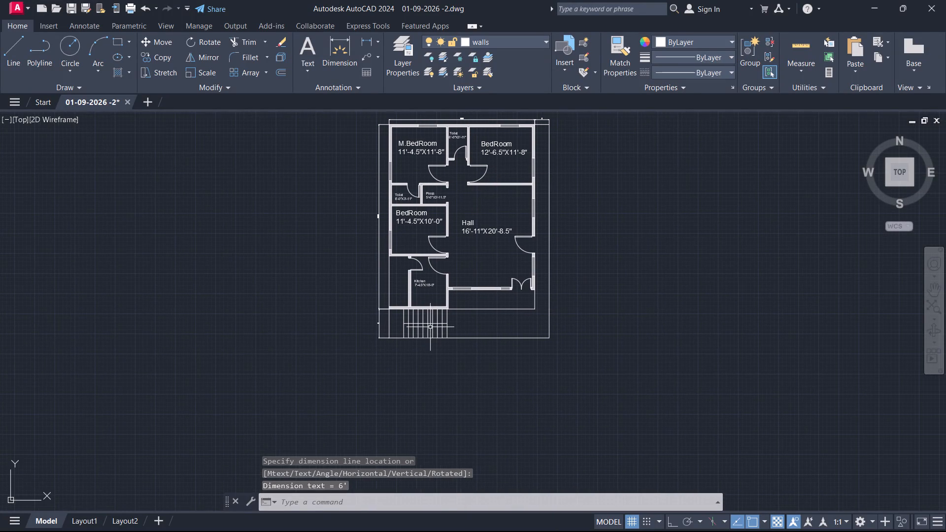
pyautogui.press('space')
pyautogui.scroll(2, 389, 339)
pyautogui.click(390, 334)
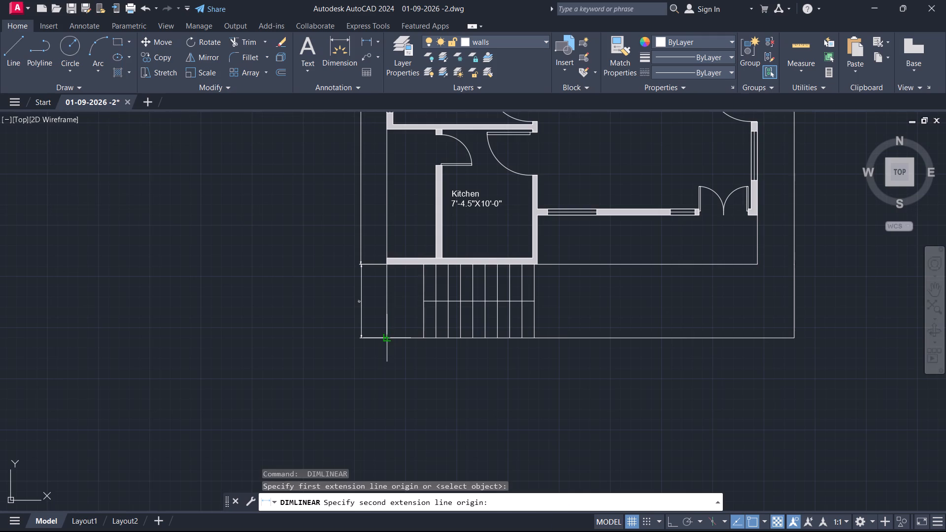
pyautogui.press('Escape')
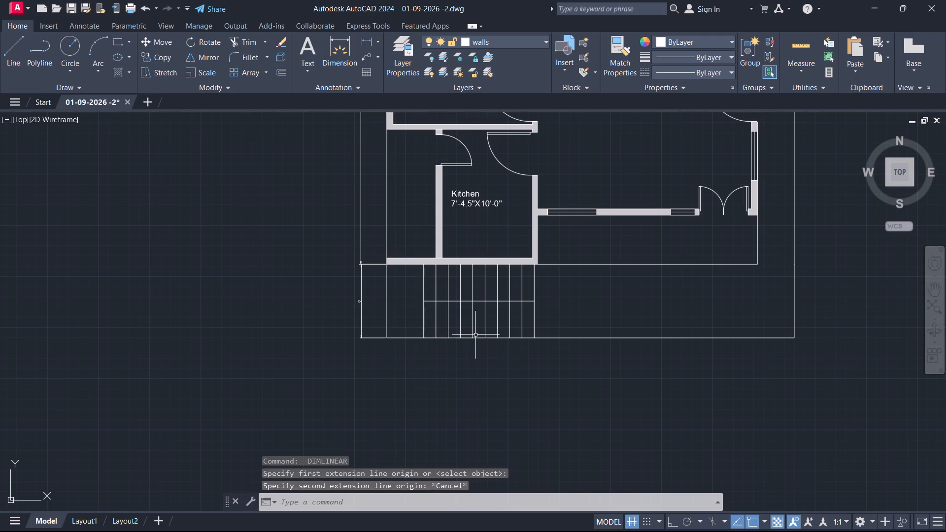
# Examine the floor plan and the dimensions along its north and west sides.
pyautogui.scroll(-1, 607, 278)
pyautogui.moveTo(638, 280); pyautogui.dragTo(576, 340, button='middle')
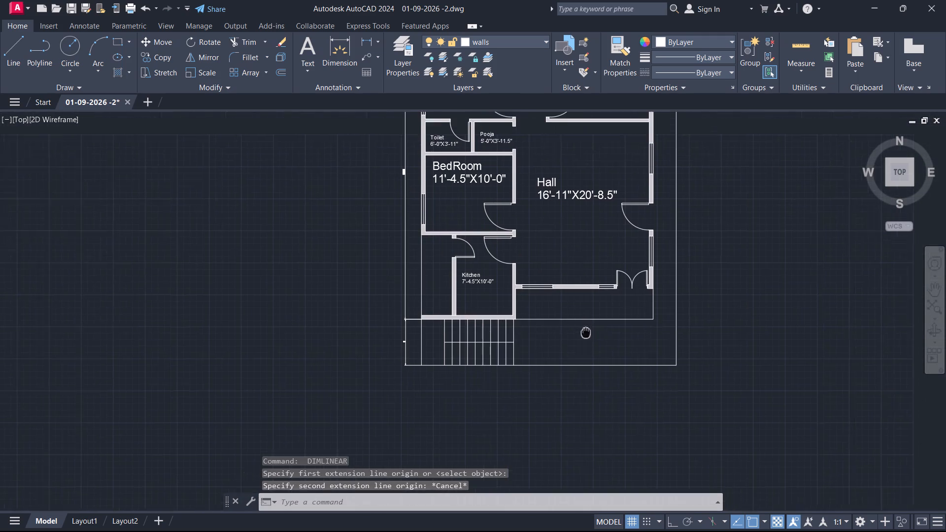
pyautogui.moveTo(576, 340); pyautogui.dragTo(516, 382, button='middle')
pyautogui.scroll(-1, 512, 308)
pyautogui.moveTo(505, 300); pyautogui.dragTo(484, 329, button='middle')
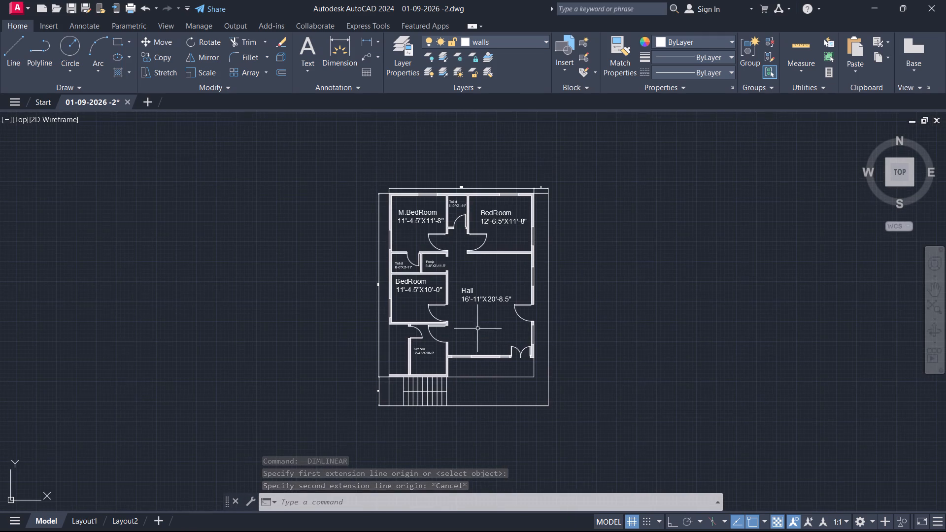
pyautogui.scroll(3, 460, 204)
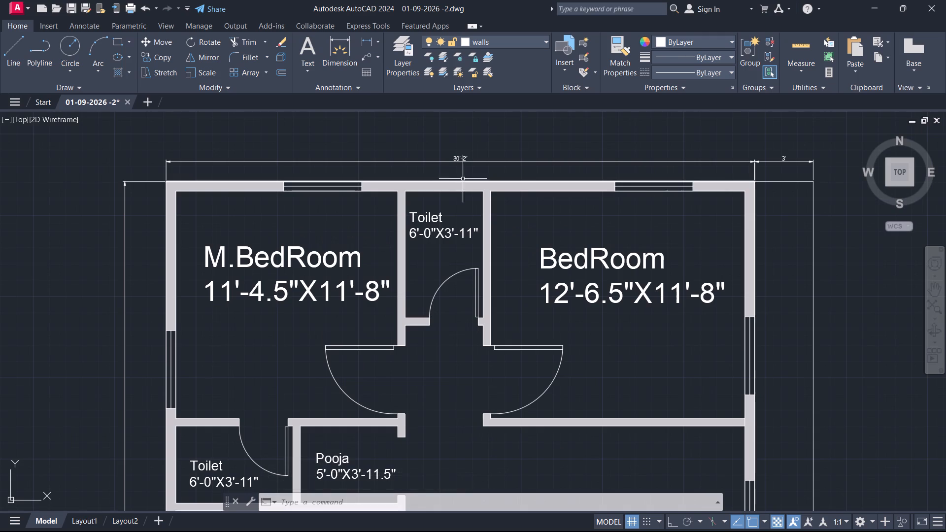
pyautogui.scroll(-1, 430, 218)
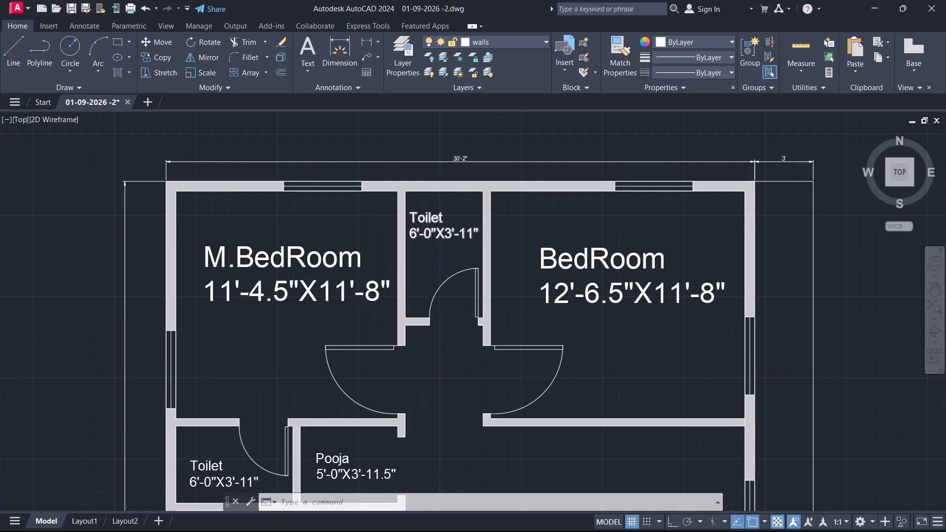
pyautogui.scroll(2, 228, 426)
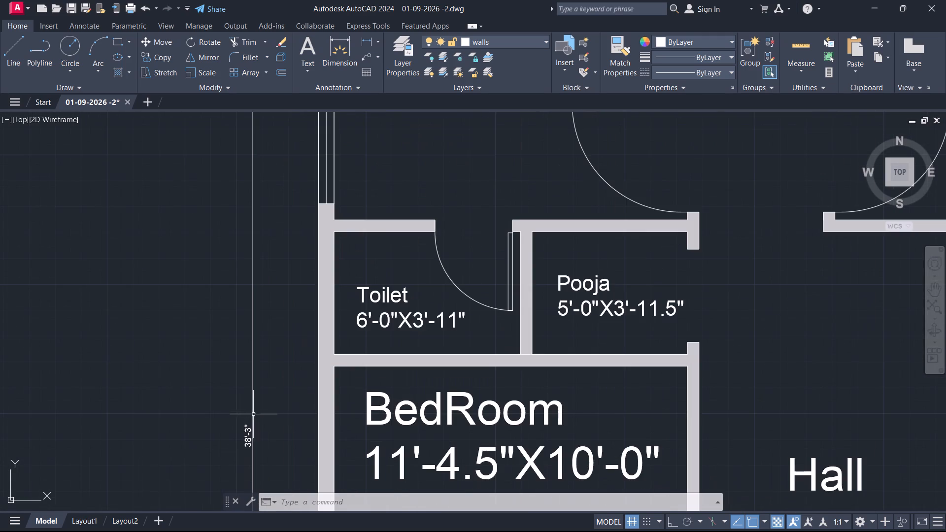
pyautogui.scroll(-2, 300, 352)
pyautogui.scroll(-2, 356, 310)
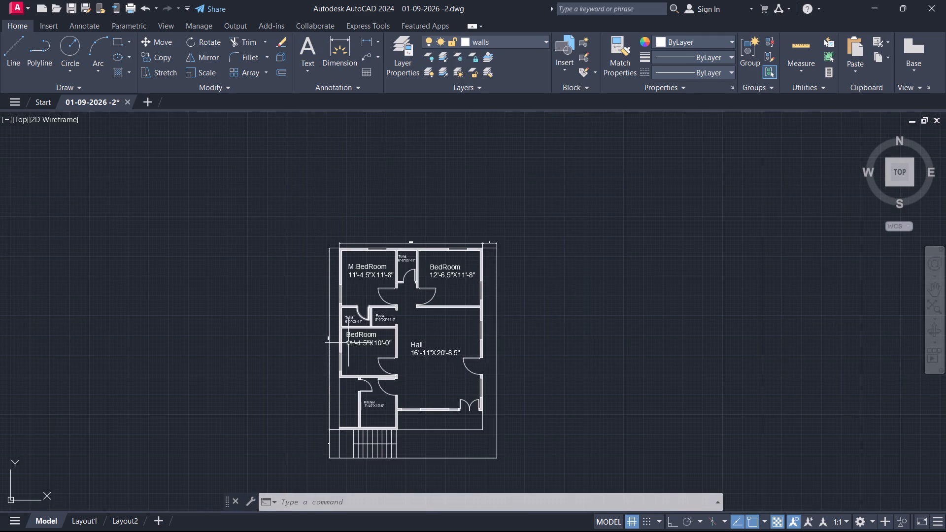
pyautogui.moveTo(409, 392); pyautogui.dragTo(420, 356, button='middle')
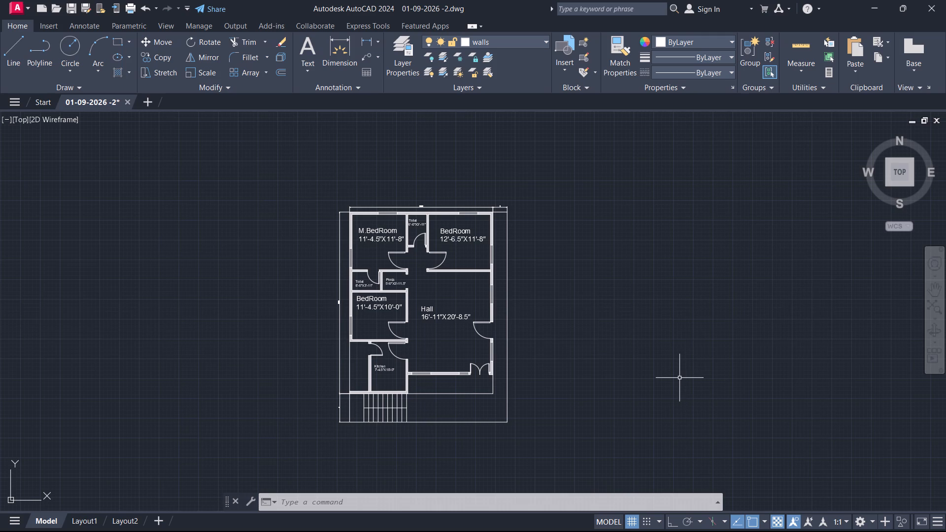
pyautogui.moveTo(457, 344); pyautogui.dragTo(513, 311, button='middle')
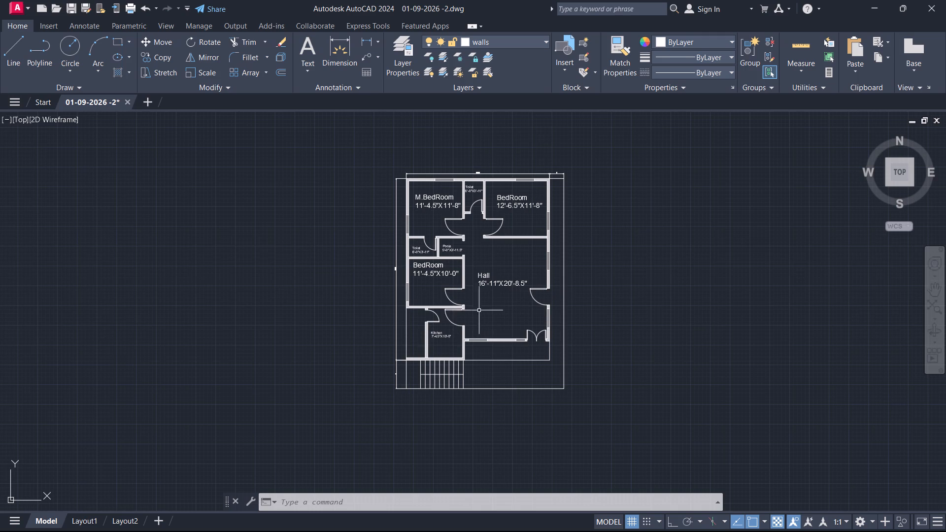
pyautogui.moveTo(479, 310); pyautogui.dragTo(477, 325, button='middle')
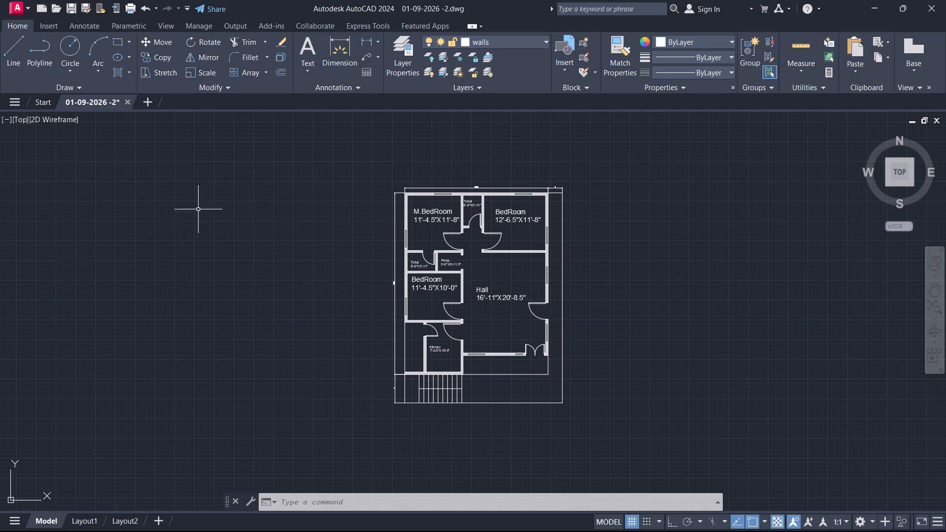
# Save all open drawings.
pyautogui.click(18, 100)
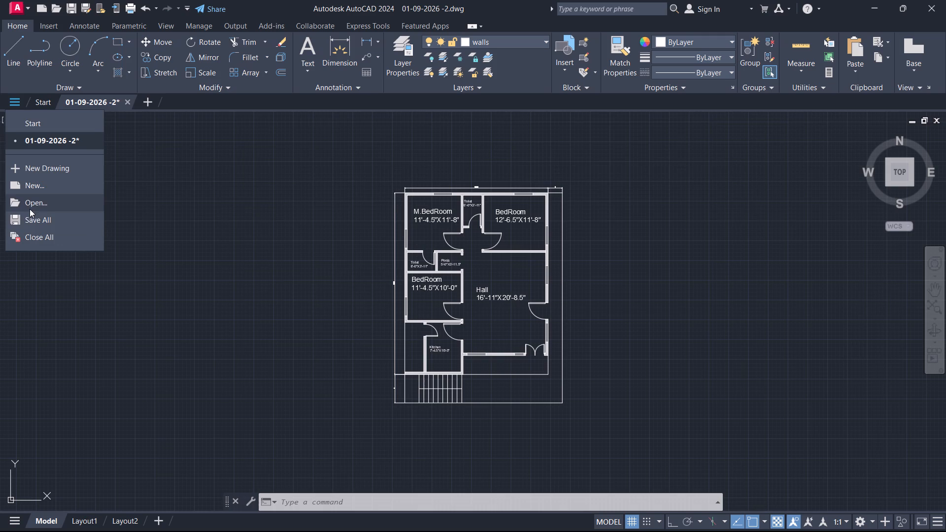
pyautogui.click(30, 218)
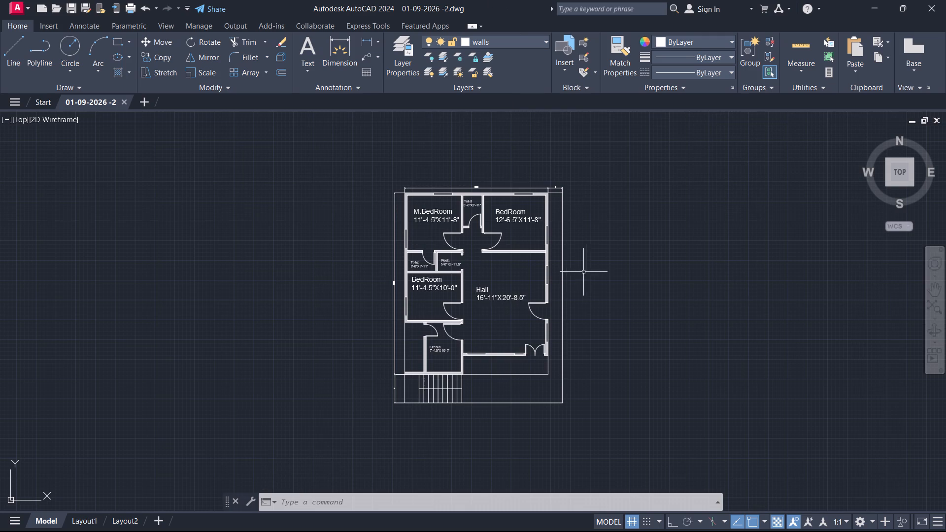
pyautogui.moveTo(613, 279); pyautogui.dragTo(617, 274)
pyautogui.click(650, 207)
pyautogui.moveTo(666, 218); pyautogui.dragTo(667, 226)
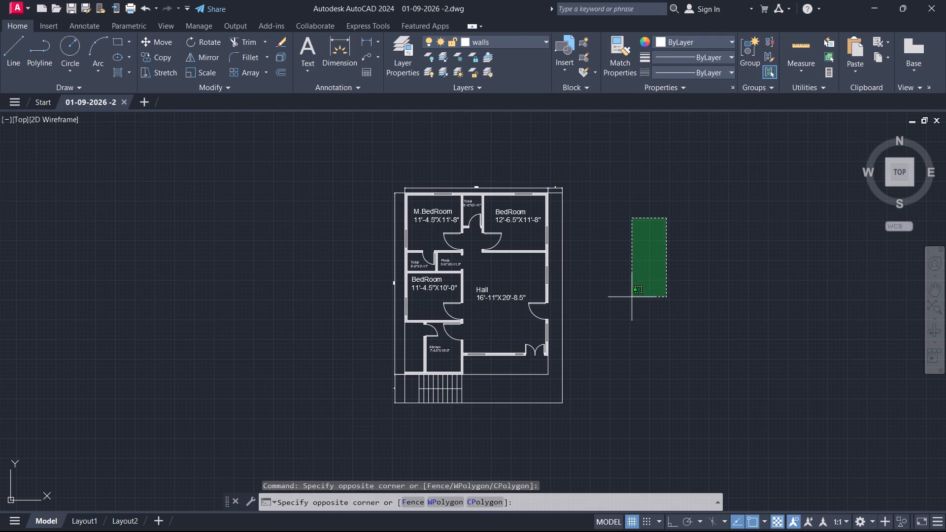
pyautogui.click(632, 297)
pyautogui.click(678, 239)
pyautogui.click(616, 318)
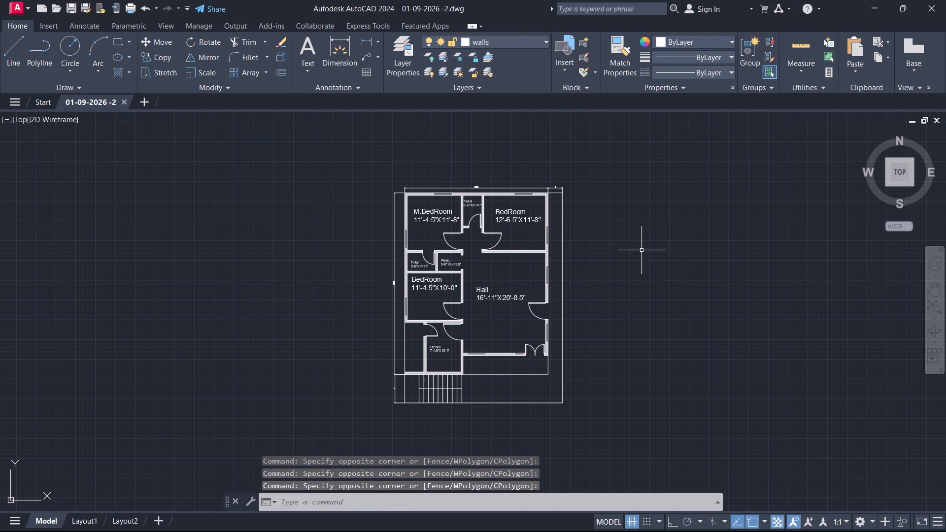
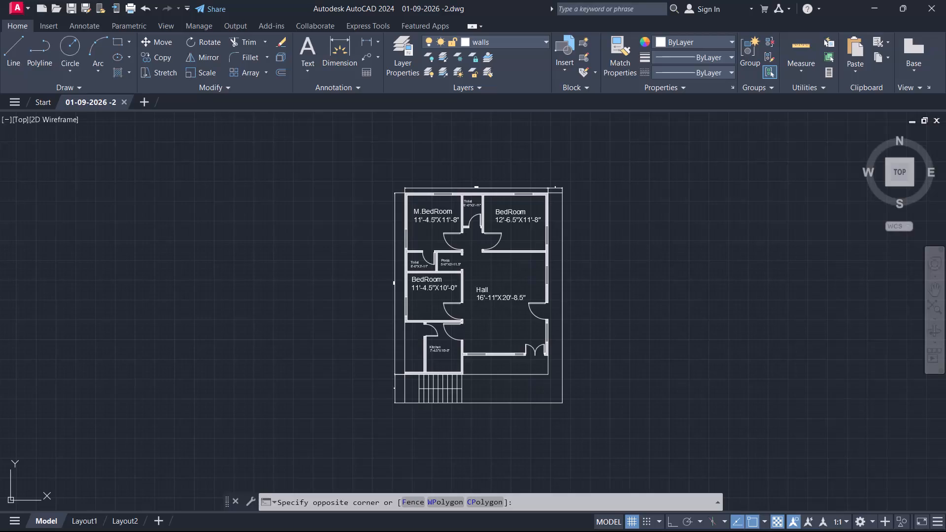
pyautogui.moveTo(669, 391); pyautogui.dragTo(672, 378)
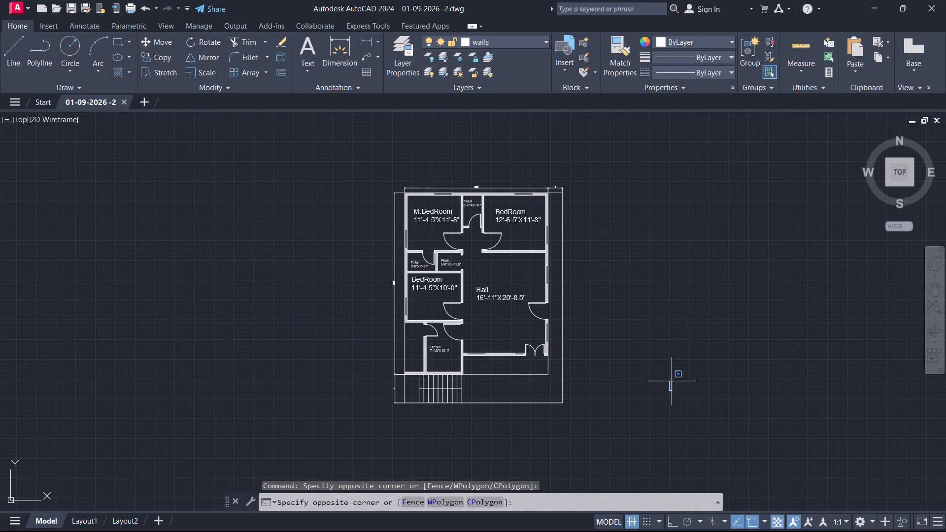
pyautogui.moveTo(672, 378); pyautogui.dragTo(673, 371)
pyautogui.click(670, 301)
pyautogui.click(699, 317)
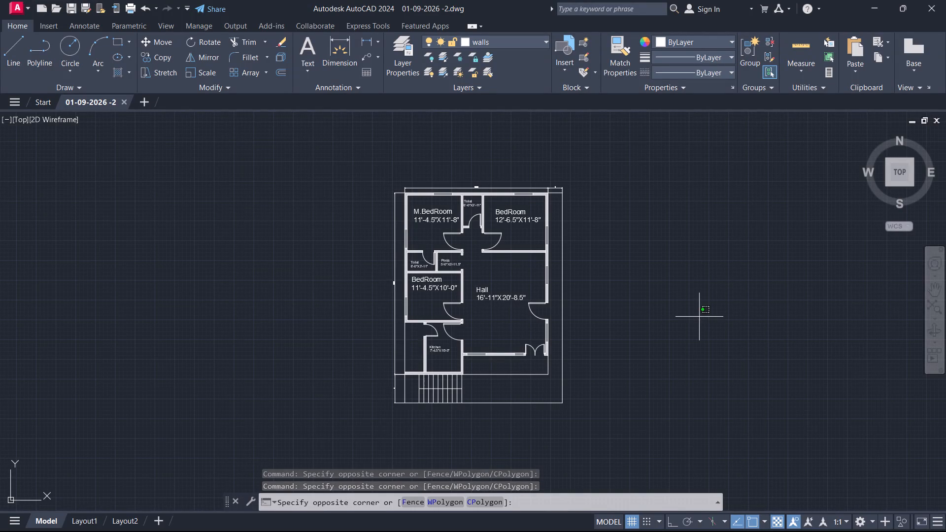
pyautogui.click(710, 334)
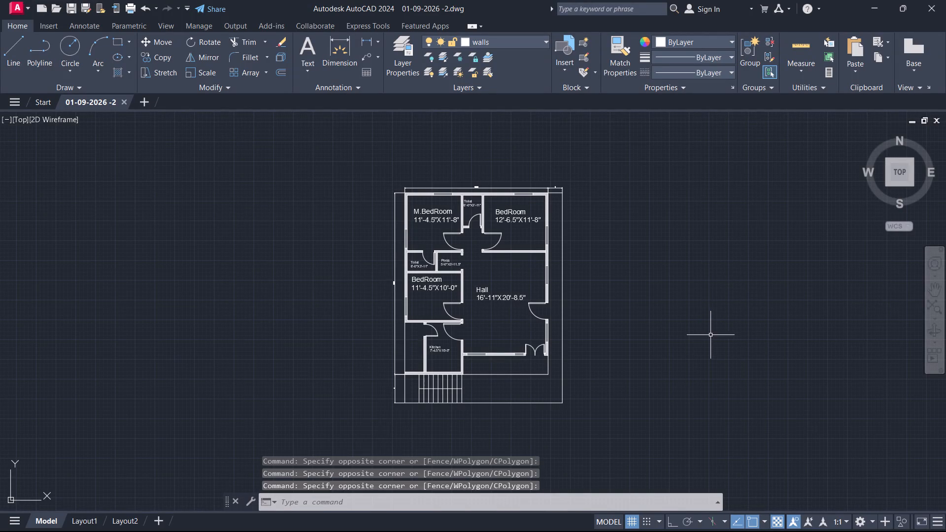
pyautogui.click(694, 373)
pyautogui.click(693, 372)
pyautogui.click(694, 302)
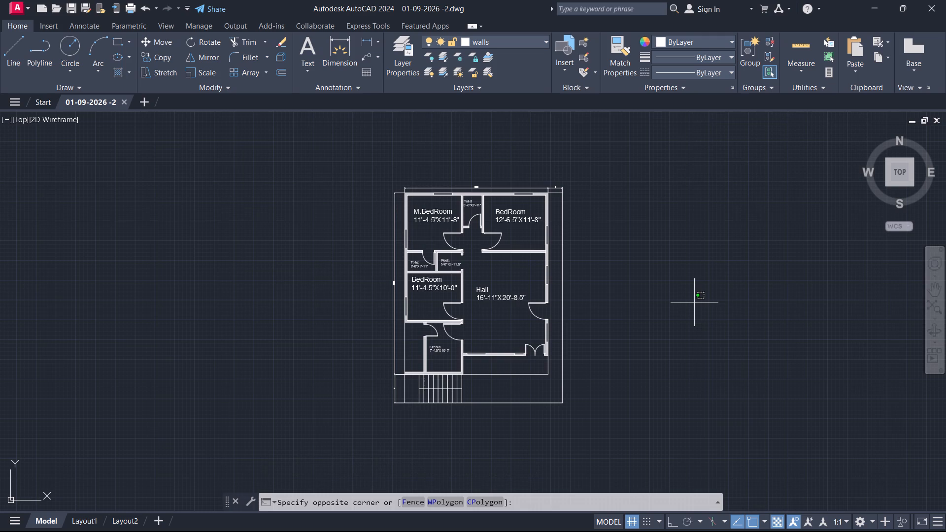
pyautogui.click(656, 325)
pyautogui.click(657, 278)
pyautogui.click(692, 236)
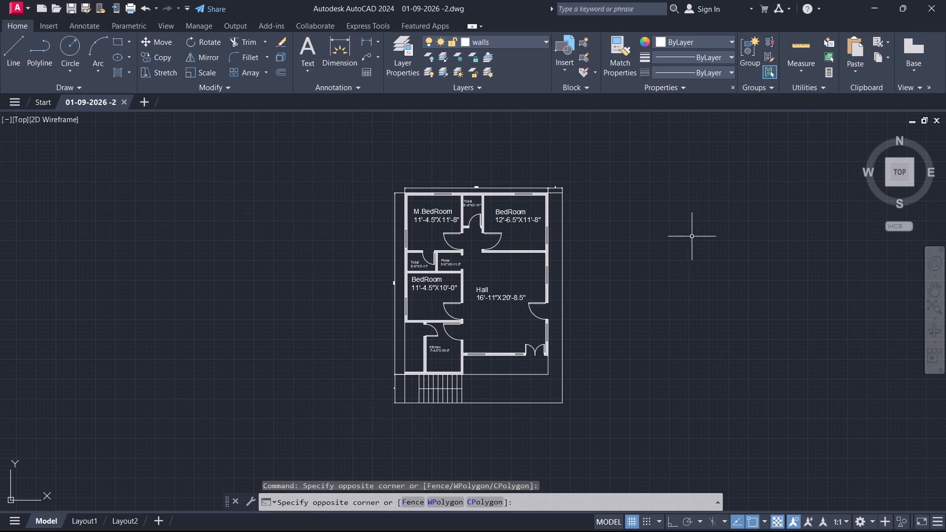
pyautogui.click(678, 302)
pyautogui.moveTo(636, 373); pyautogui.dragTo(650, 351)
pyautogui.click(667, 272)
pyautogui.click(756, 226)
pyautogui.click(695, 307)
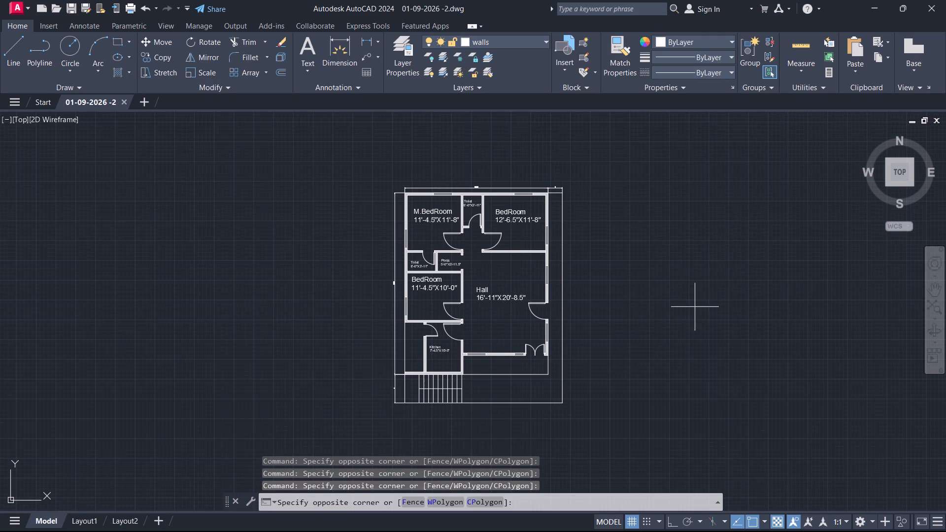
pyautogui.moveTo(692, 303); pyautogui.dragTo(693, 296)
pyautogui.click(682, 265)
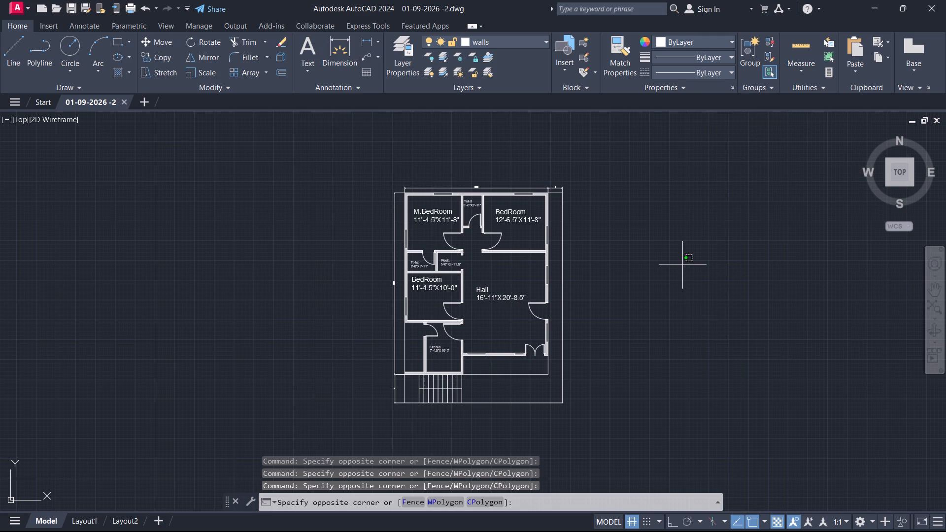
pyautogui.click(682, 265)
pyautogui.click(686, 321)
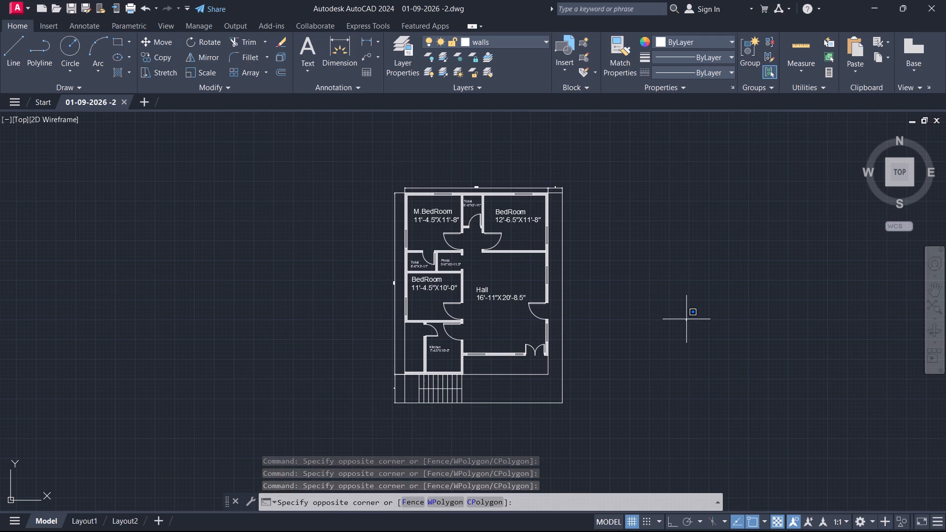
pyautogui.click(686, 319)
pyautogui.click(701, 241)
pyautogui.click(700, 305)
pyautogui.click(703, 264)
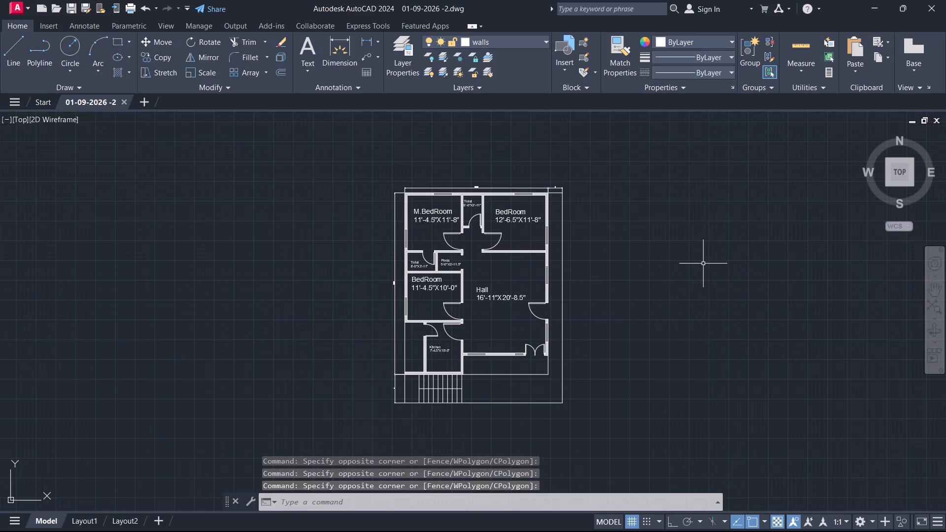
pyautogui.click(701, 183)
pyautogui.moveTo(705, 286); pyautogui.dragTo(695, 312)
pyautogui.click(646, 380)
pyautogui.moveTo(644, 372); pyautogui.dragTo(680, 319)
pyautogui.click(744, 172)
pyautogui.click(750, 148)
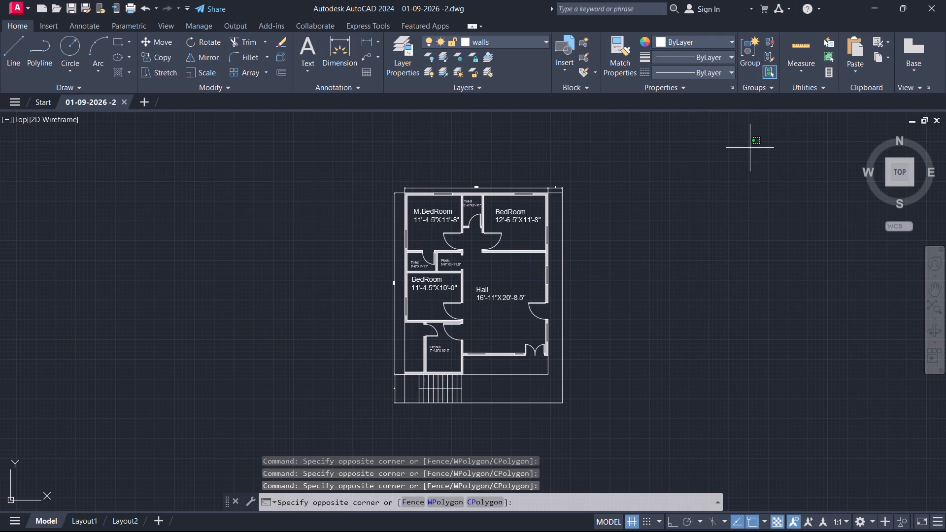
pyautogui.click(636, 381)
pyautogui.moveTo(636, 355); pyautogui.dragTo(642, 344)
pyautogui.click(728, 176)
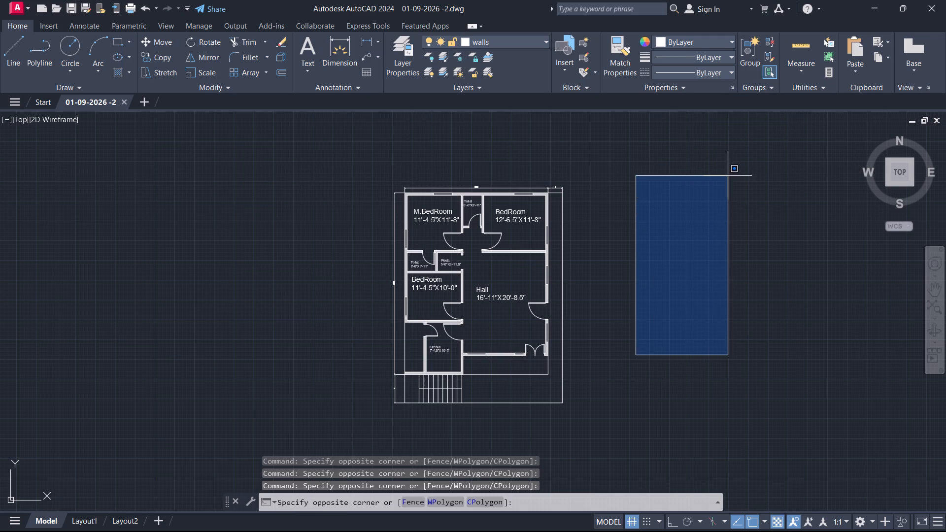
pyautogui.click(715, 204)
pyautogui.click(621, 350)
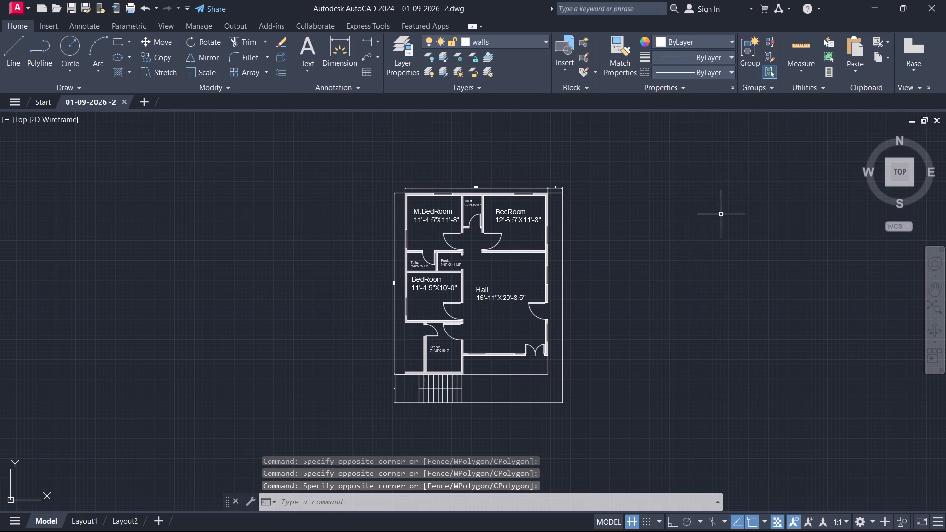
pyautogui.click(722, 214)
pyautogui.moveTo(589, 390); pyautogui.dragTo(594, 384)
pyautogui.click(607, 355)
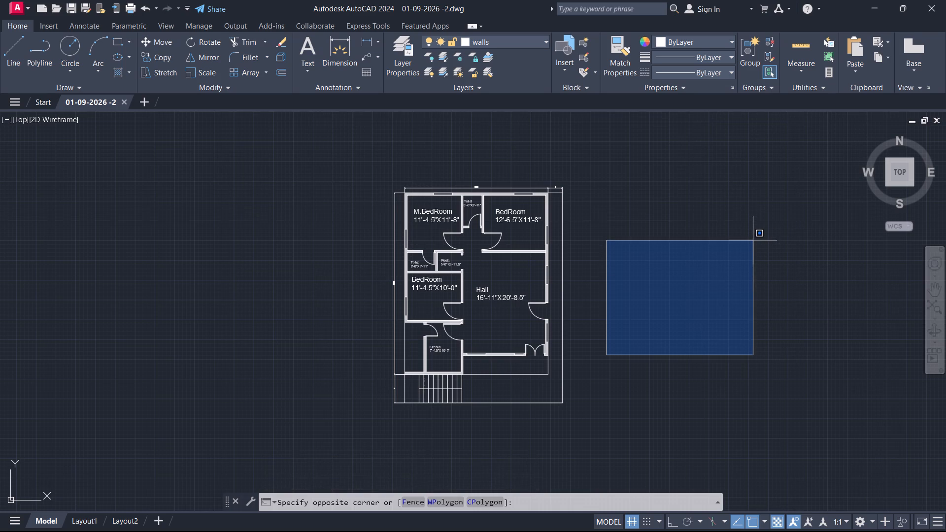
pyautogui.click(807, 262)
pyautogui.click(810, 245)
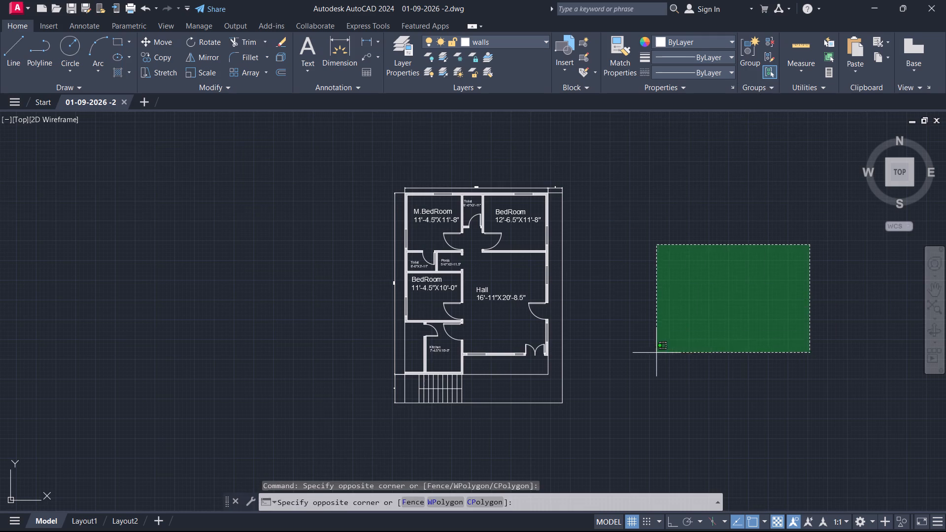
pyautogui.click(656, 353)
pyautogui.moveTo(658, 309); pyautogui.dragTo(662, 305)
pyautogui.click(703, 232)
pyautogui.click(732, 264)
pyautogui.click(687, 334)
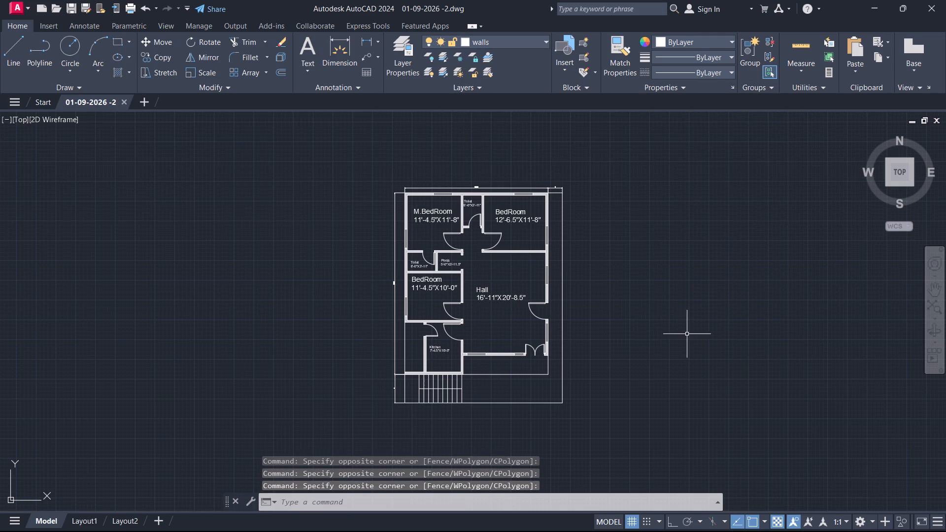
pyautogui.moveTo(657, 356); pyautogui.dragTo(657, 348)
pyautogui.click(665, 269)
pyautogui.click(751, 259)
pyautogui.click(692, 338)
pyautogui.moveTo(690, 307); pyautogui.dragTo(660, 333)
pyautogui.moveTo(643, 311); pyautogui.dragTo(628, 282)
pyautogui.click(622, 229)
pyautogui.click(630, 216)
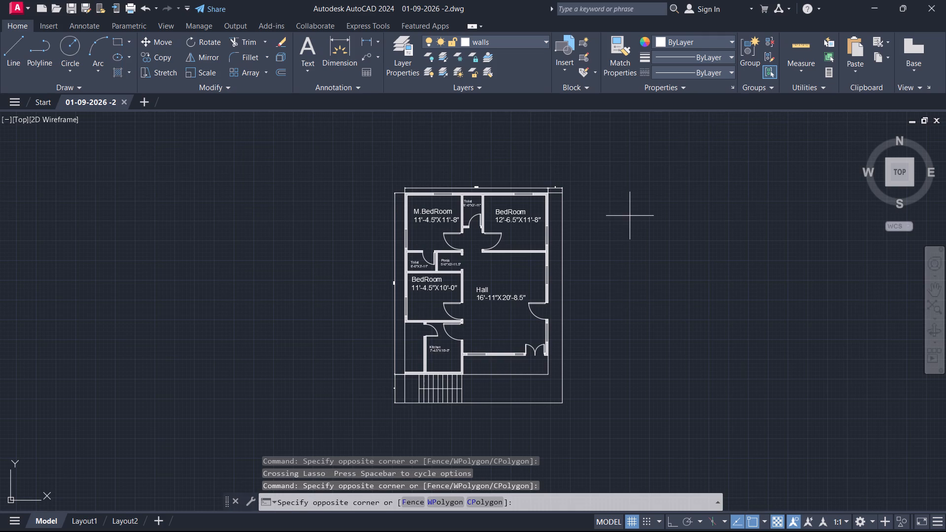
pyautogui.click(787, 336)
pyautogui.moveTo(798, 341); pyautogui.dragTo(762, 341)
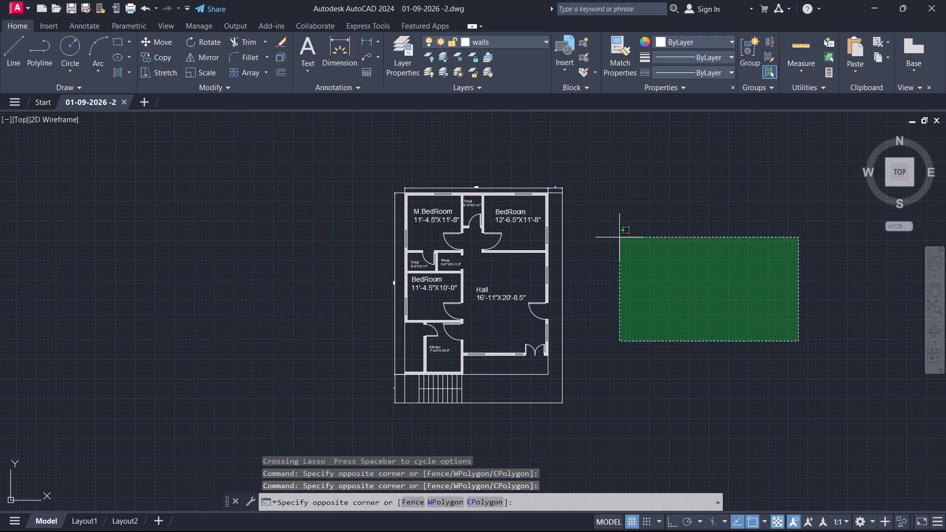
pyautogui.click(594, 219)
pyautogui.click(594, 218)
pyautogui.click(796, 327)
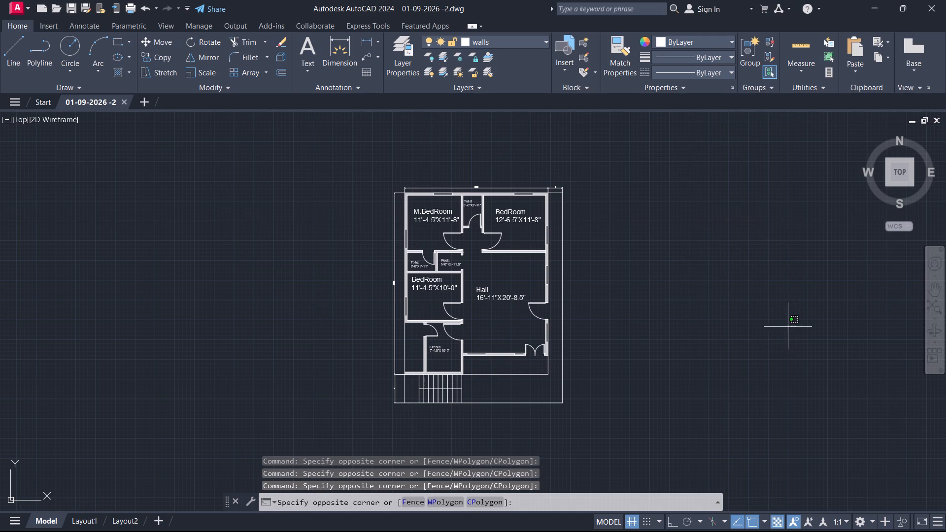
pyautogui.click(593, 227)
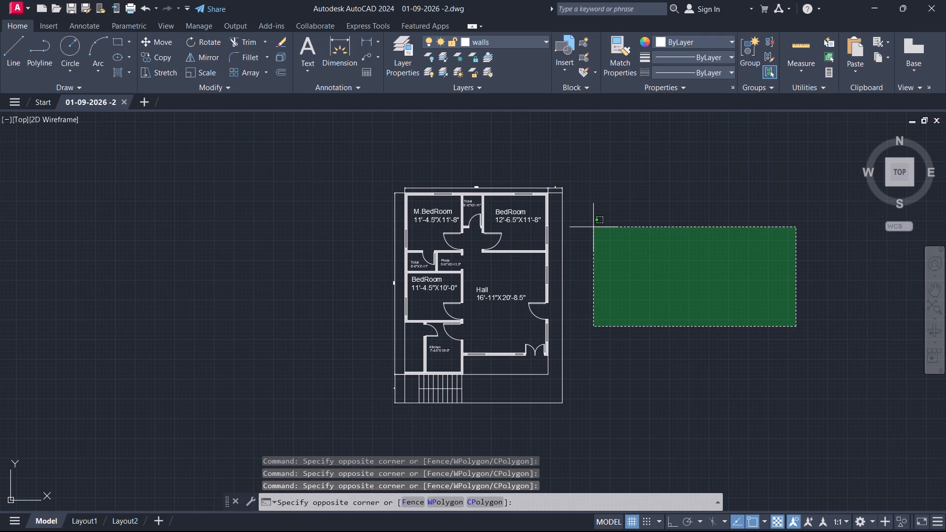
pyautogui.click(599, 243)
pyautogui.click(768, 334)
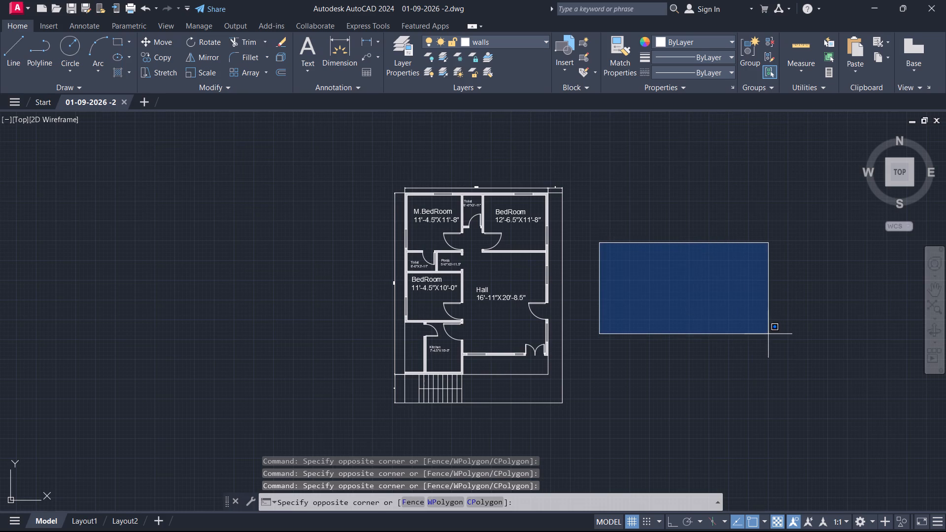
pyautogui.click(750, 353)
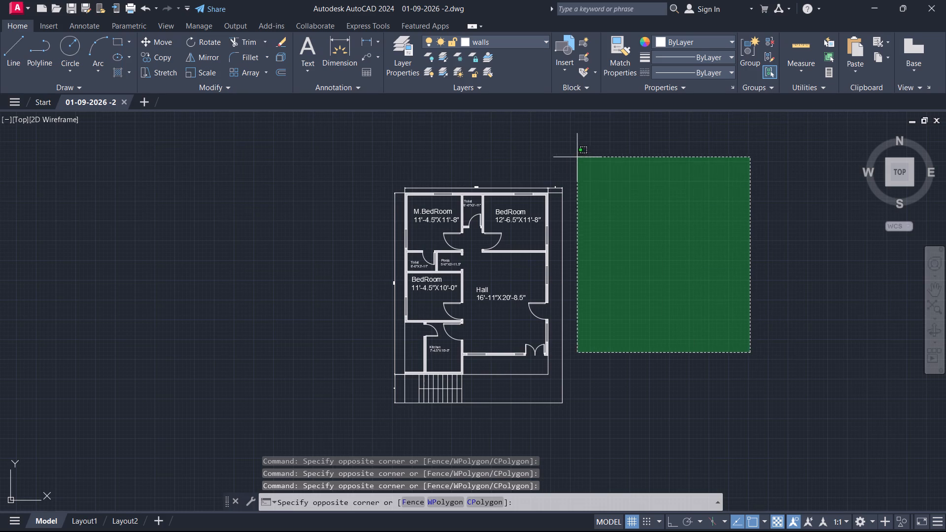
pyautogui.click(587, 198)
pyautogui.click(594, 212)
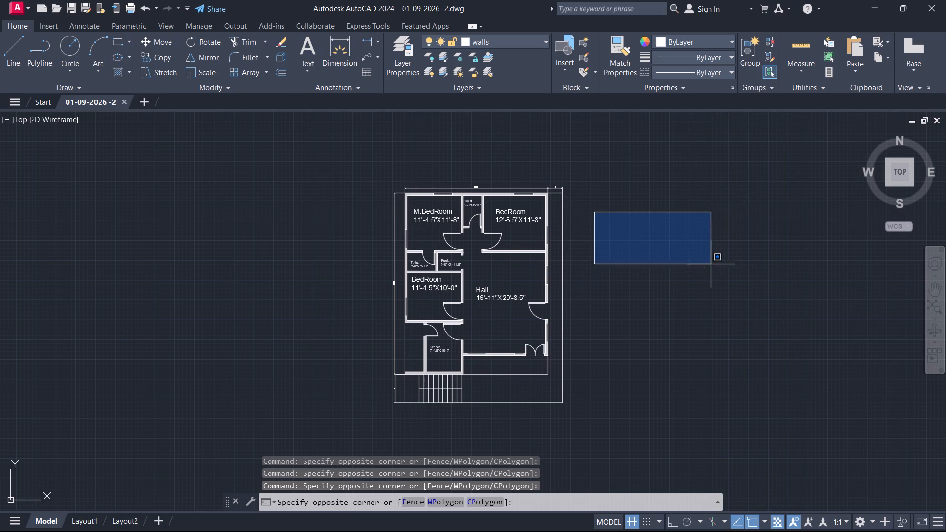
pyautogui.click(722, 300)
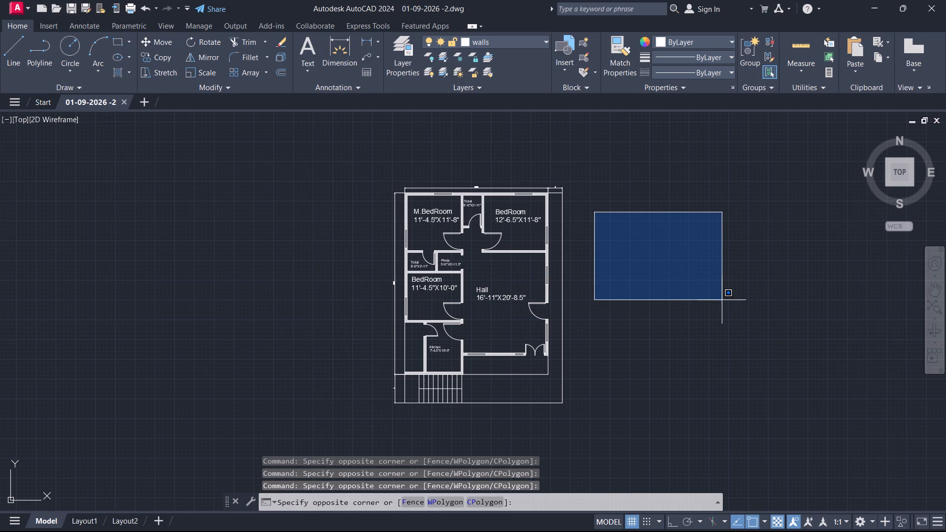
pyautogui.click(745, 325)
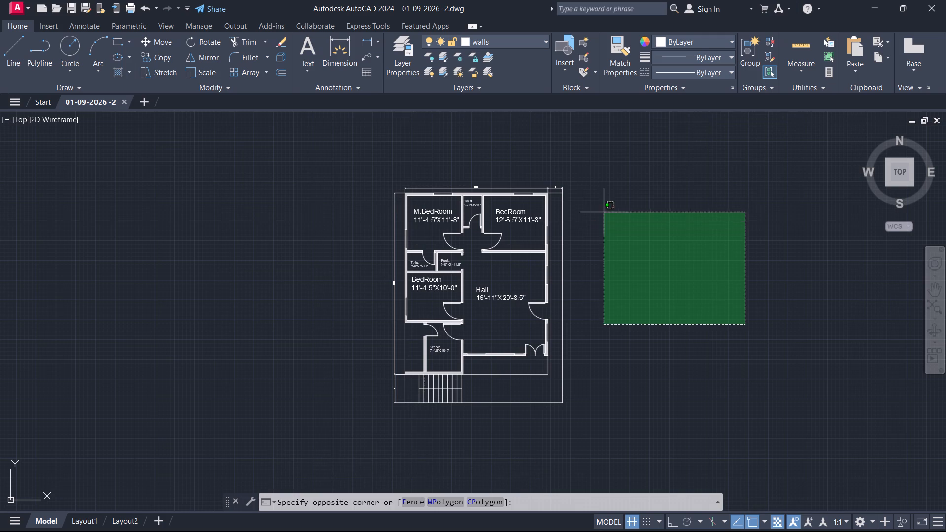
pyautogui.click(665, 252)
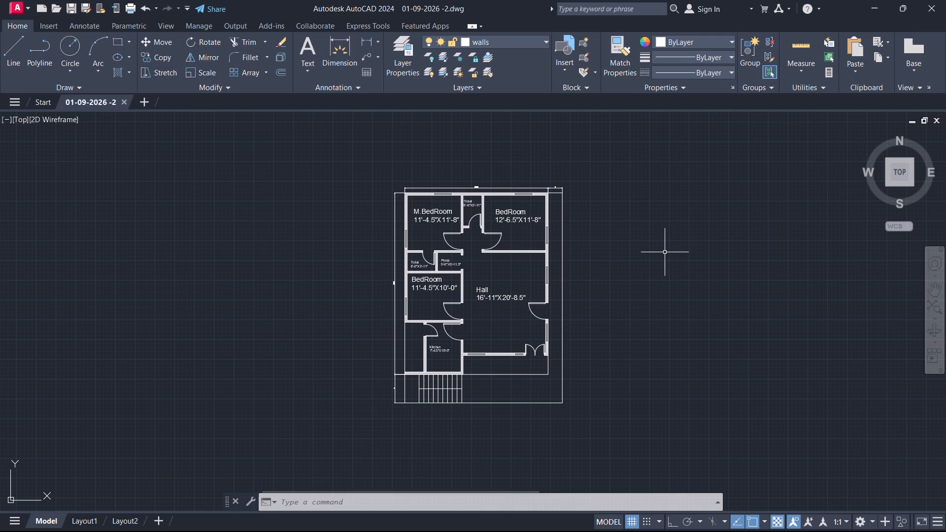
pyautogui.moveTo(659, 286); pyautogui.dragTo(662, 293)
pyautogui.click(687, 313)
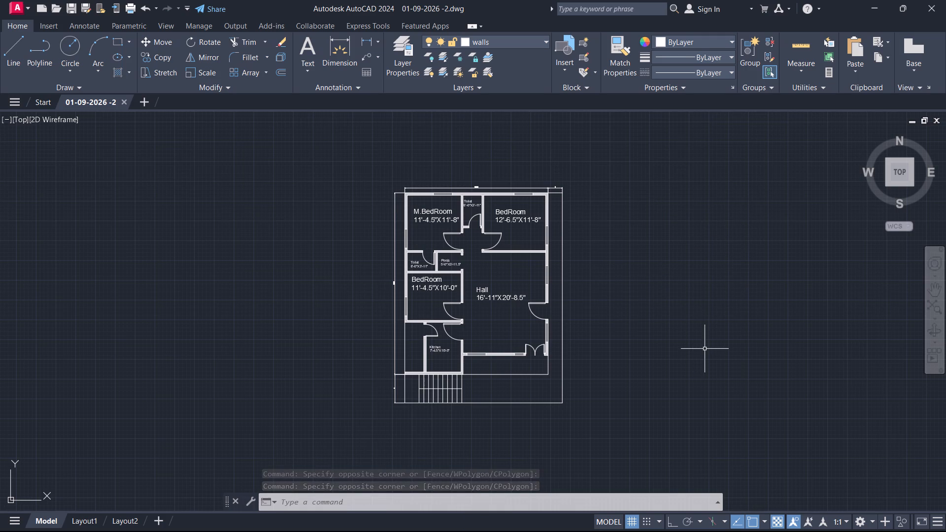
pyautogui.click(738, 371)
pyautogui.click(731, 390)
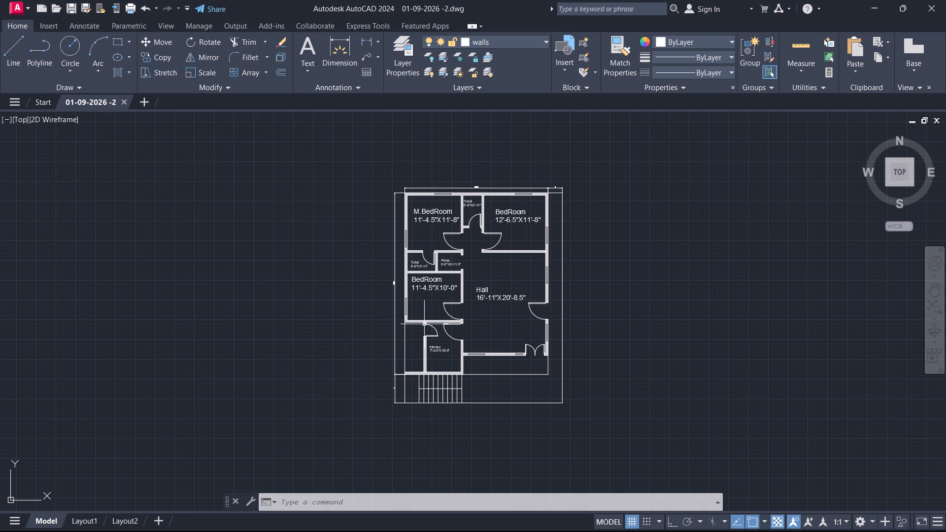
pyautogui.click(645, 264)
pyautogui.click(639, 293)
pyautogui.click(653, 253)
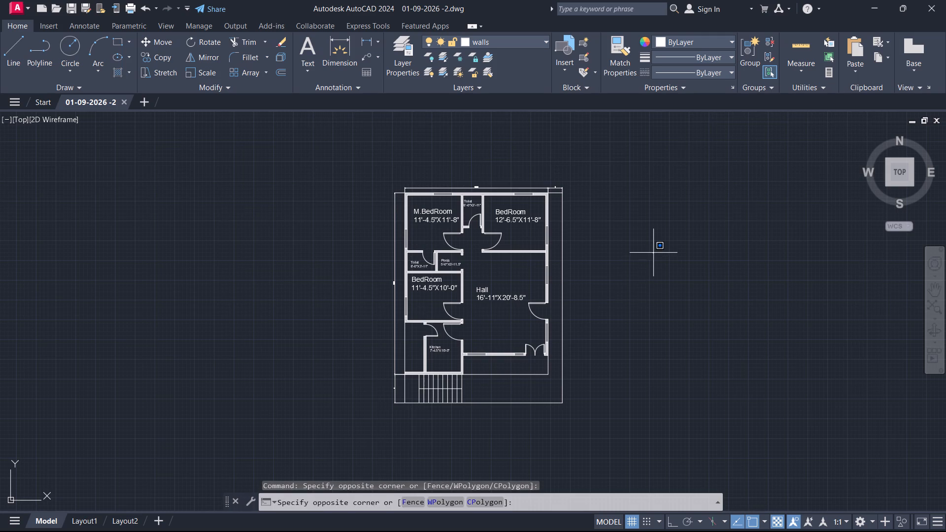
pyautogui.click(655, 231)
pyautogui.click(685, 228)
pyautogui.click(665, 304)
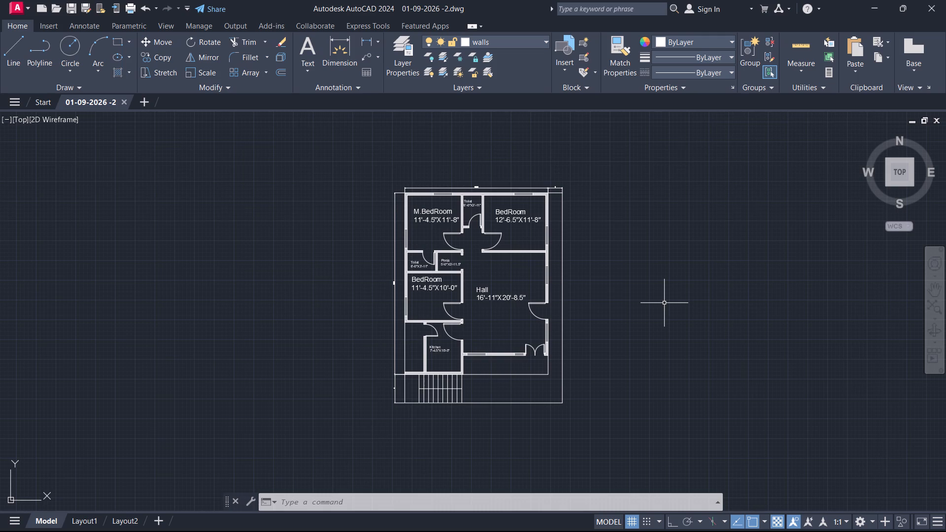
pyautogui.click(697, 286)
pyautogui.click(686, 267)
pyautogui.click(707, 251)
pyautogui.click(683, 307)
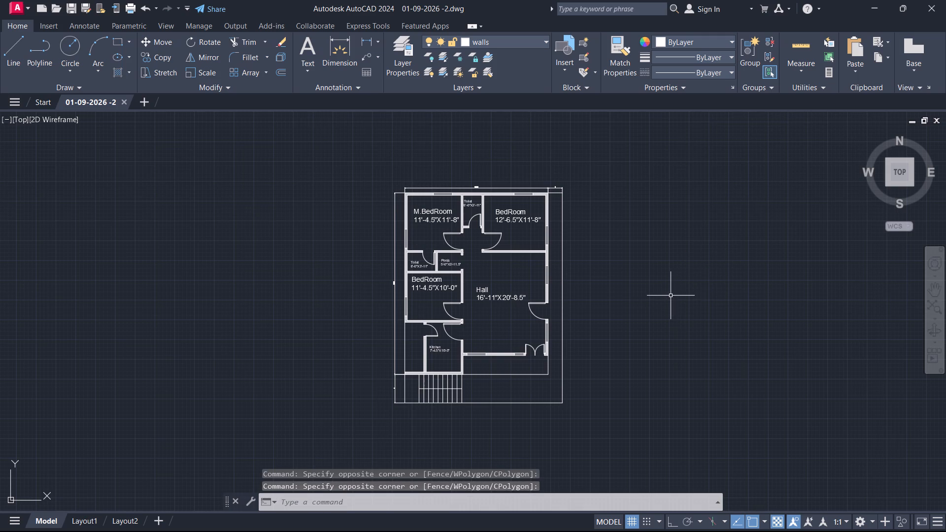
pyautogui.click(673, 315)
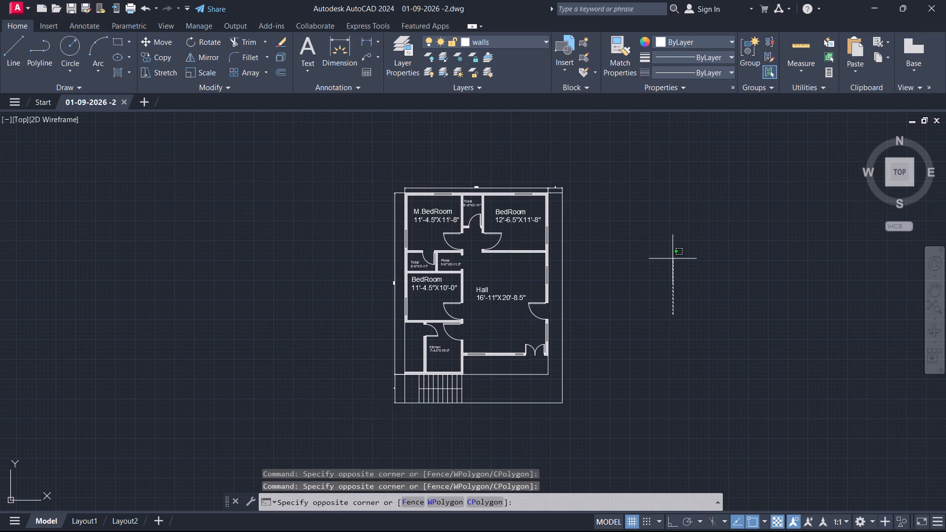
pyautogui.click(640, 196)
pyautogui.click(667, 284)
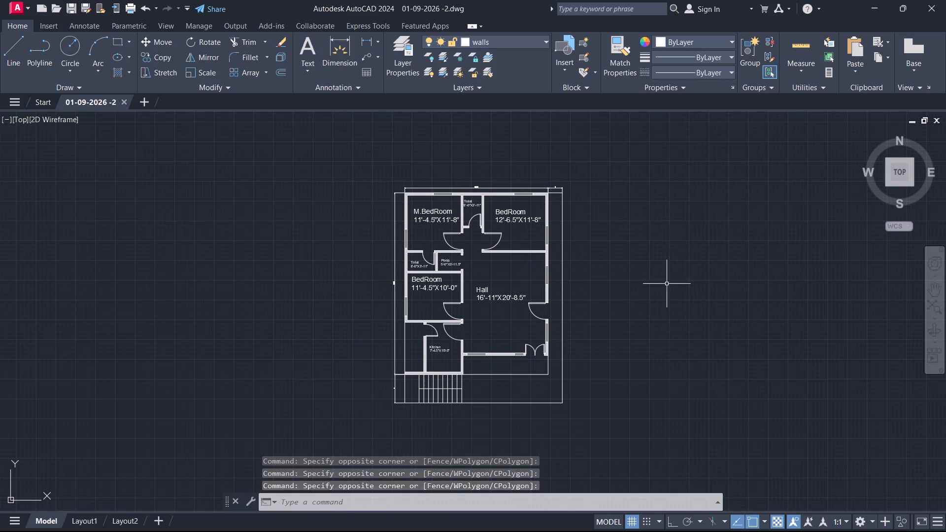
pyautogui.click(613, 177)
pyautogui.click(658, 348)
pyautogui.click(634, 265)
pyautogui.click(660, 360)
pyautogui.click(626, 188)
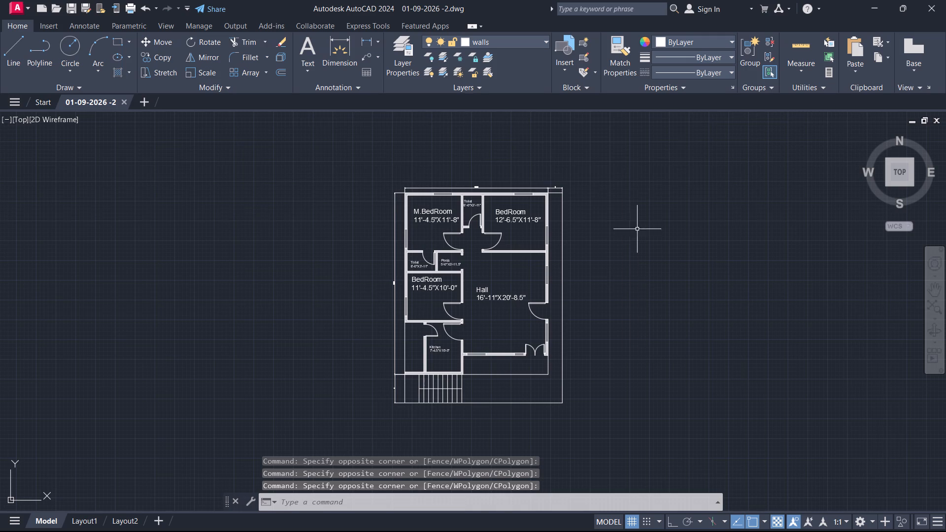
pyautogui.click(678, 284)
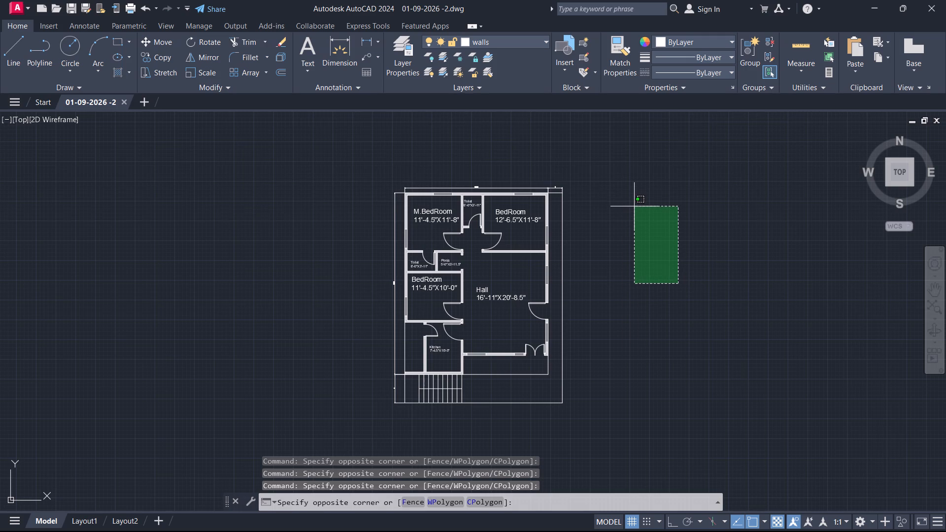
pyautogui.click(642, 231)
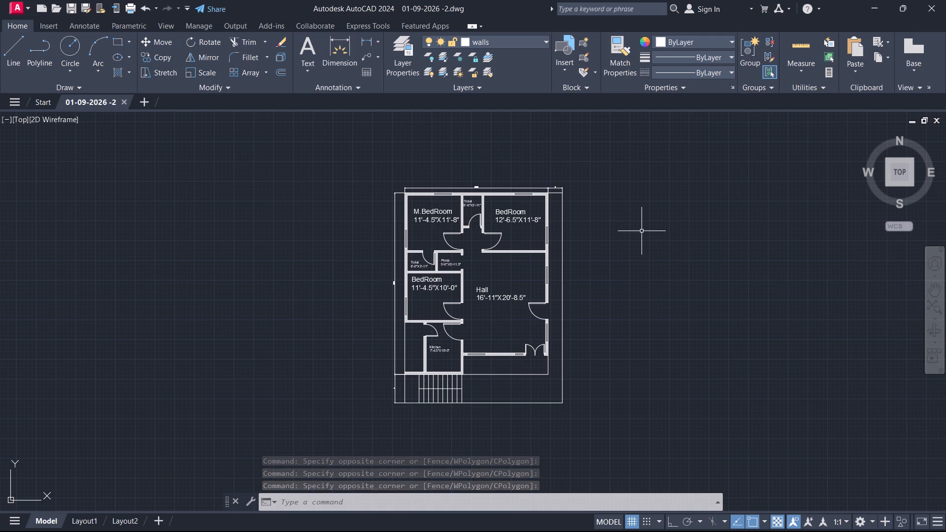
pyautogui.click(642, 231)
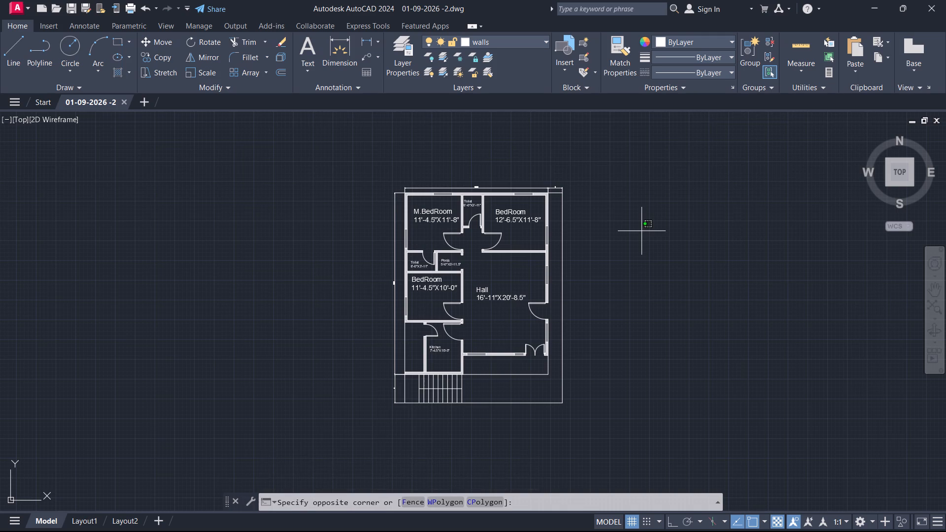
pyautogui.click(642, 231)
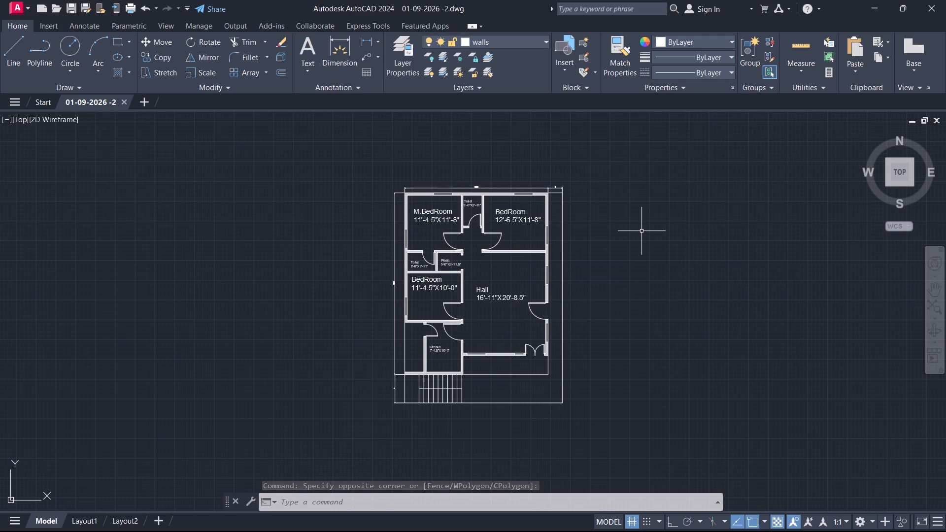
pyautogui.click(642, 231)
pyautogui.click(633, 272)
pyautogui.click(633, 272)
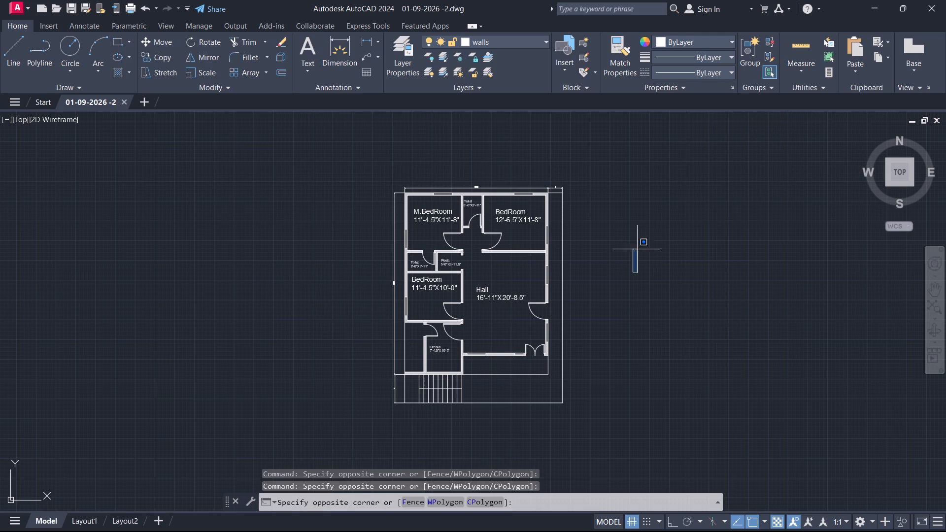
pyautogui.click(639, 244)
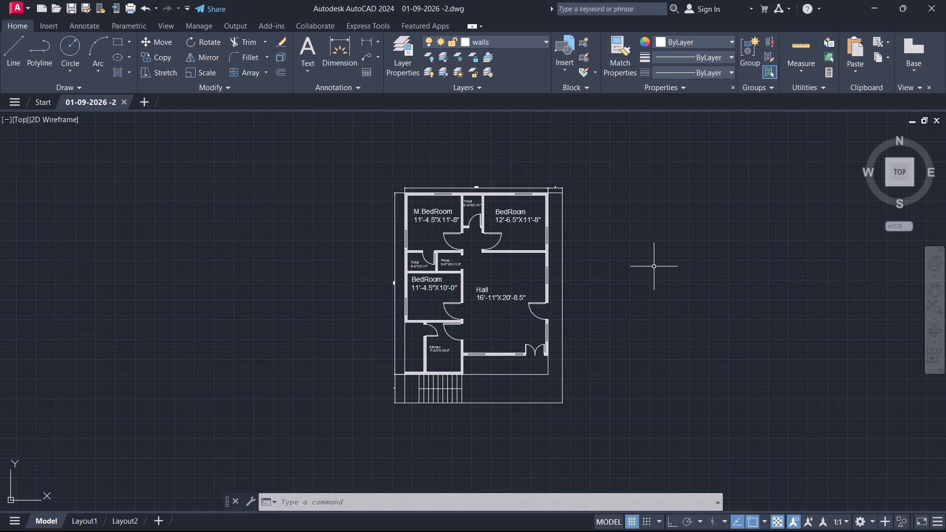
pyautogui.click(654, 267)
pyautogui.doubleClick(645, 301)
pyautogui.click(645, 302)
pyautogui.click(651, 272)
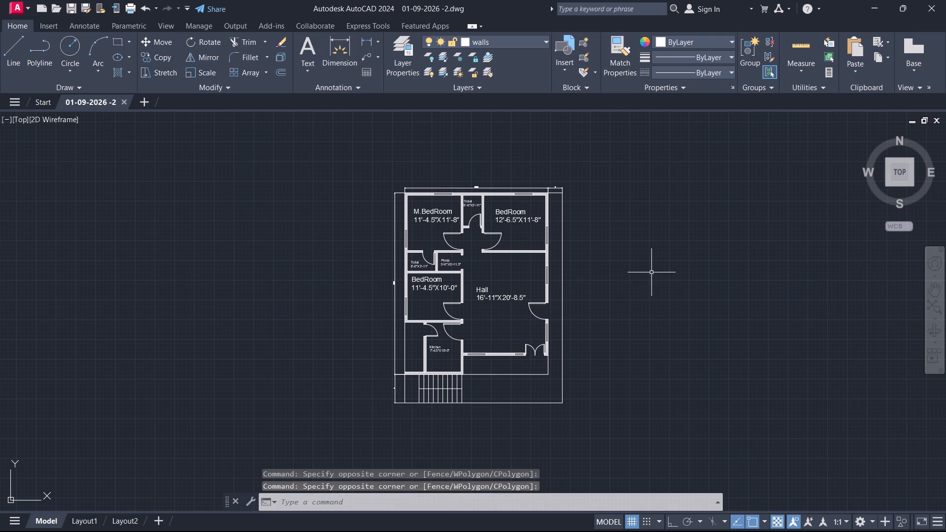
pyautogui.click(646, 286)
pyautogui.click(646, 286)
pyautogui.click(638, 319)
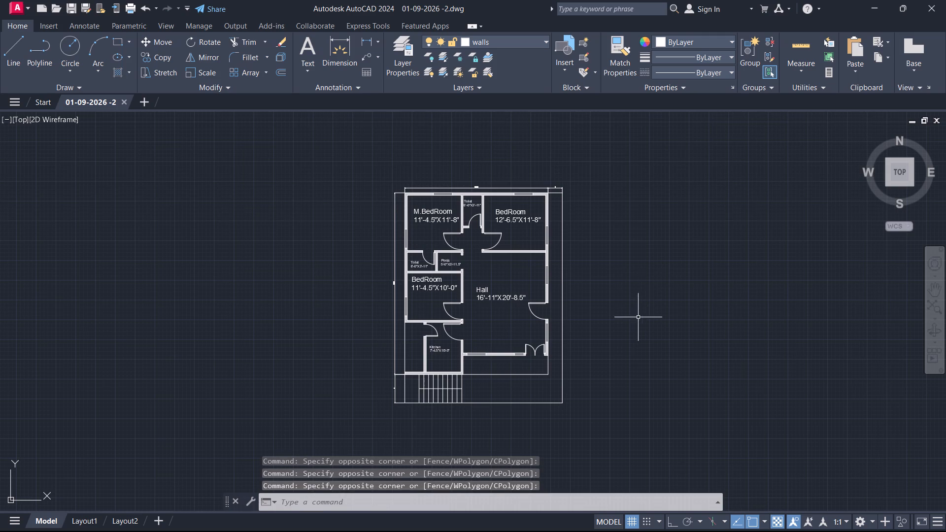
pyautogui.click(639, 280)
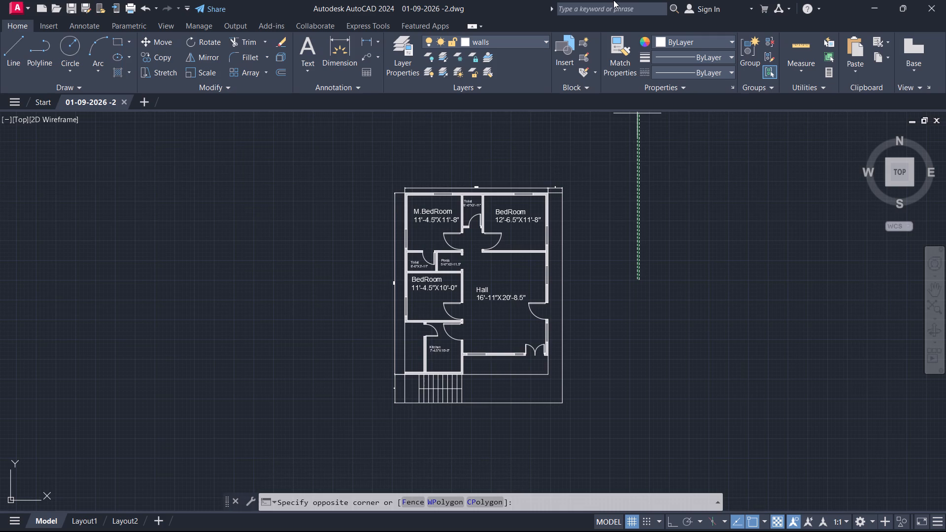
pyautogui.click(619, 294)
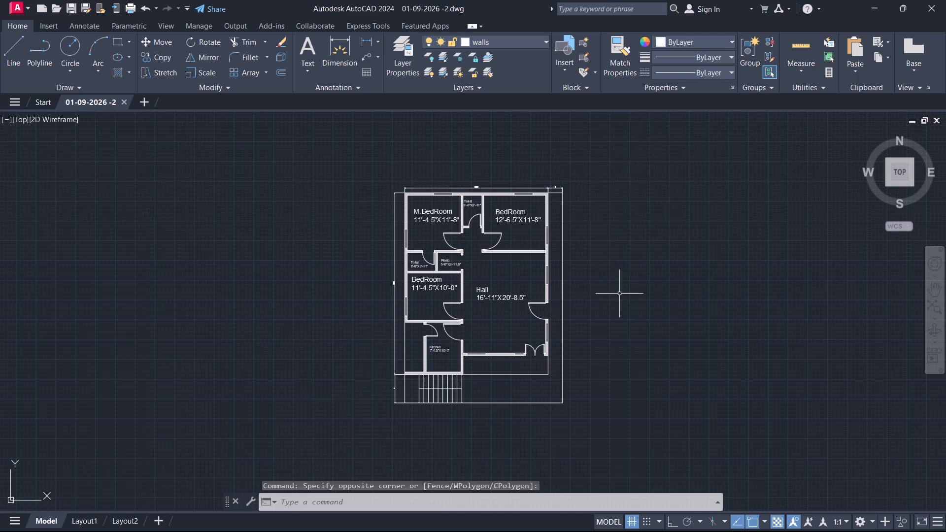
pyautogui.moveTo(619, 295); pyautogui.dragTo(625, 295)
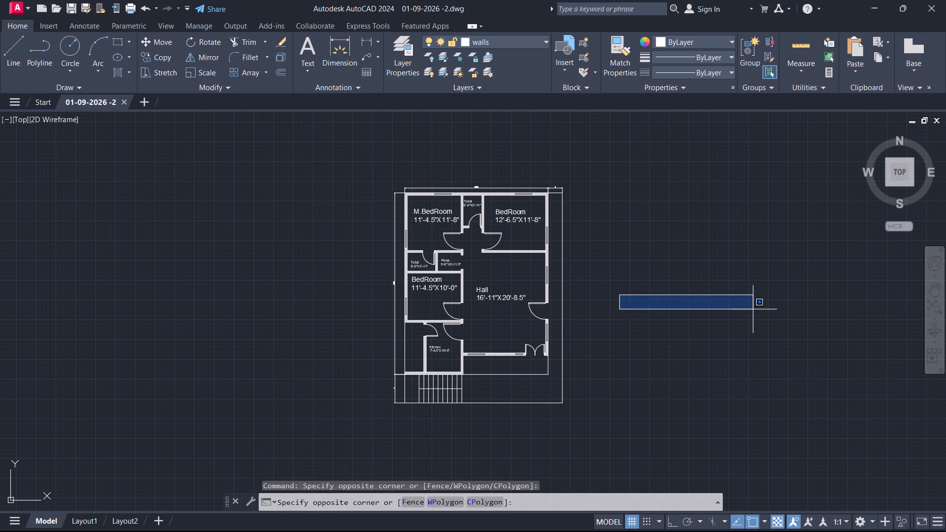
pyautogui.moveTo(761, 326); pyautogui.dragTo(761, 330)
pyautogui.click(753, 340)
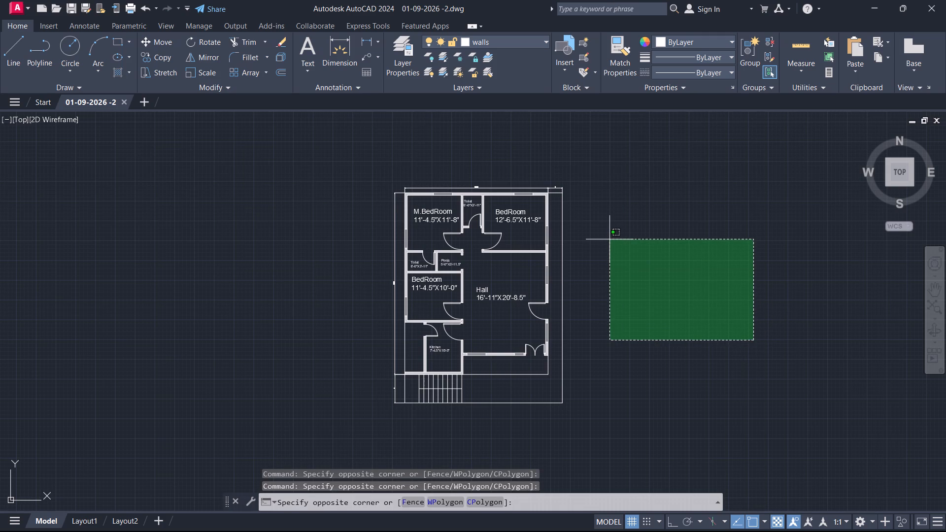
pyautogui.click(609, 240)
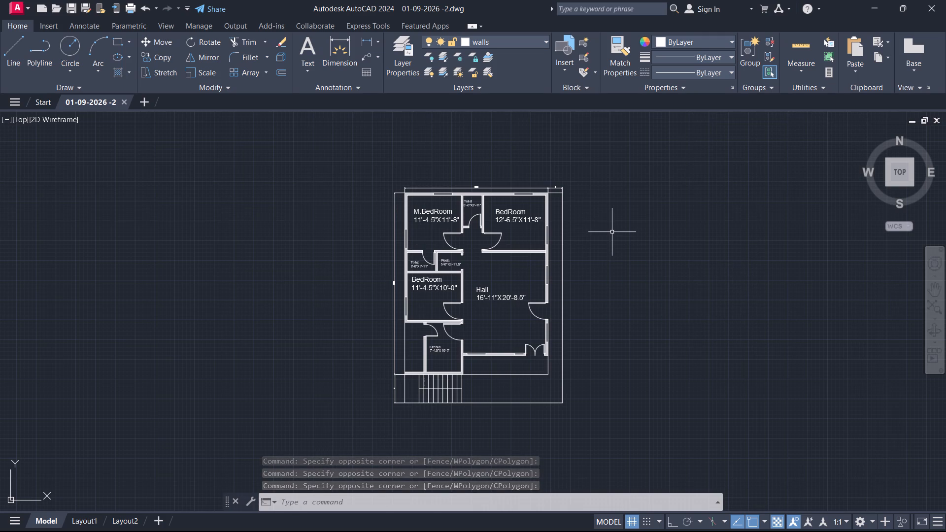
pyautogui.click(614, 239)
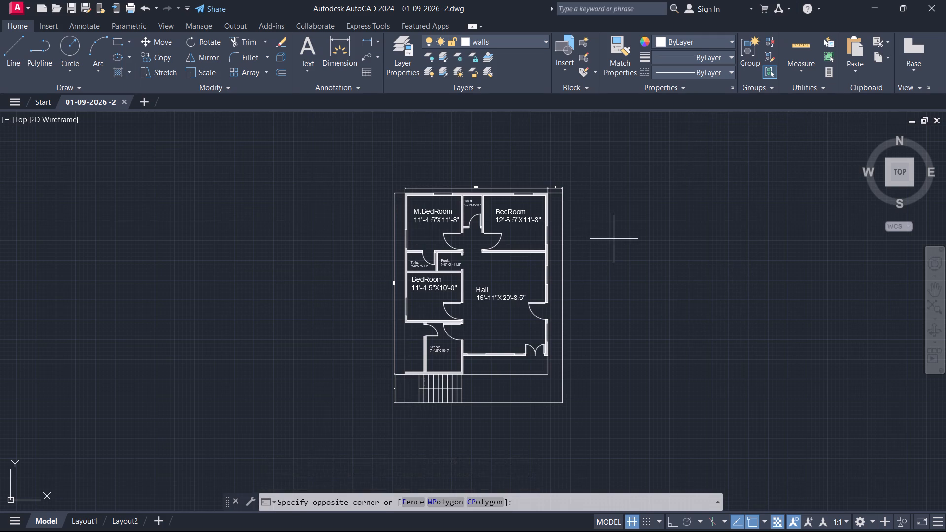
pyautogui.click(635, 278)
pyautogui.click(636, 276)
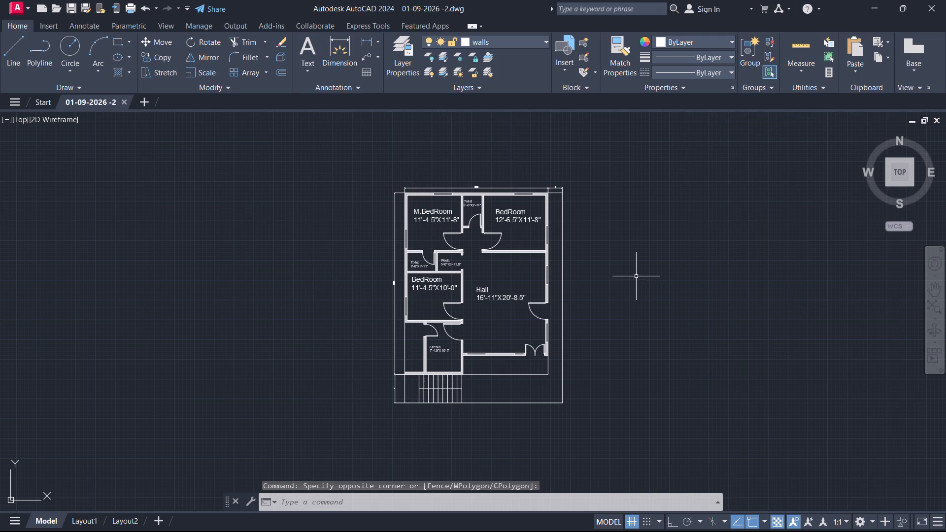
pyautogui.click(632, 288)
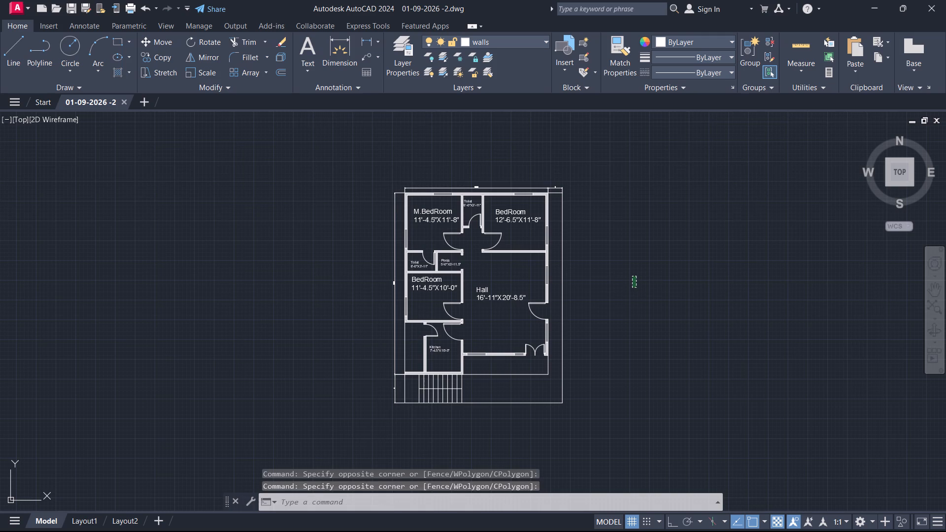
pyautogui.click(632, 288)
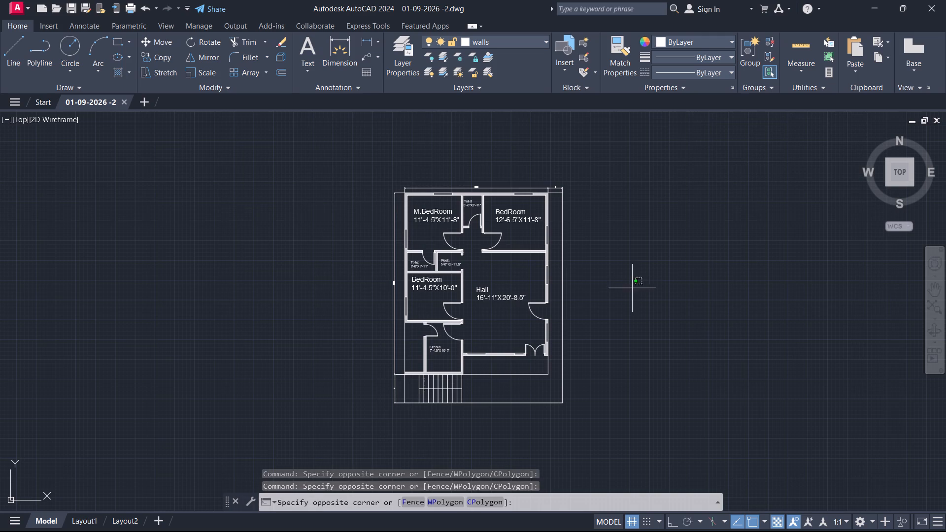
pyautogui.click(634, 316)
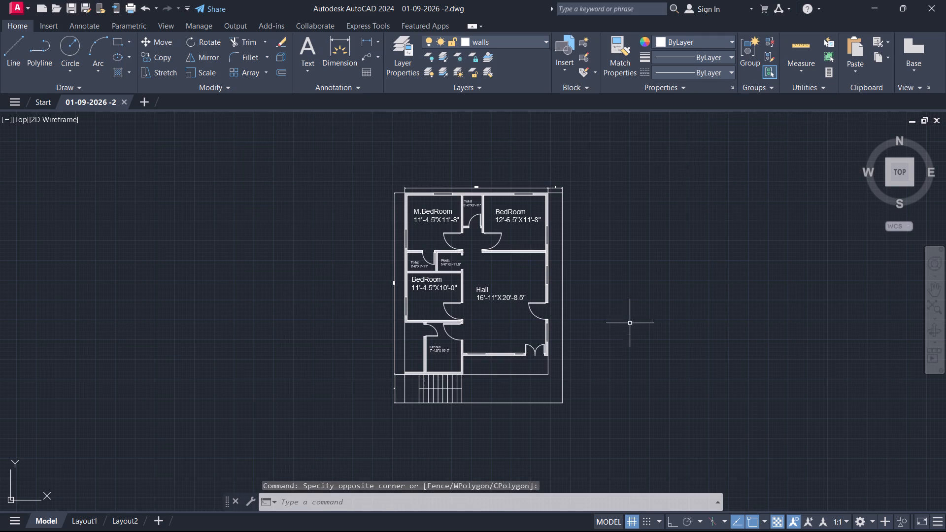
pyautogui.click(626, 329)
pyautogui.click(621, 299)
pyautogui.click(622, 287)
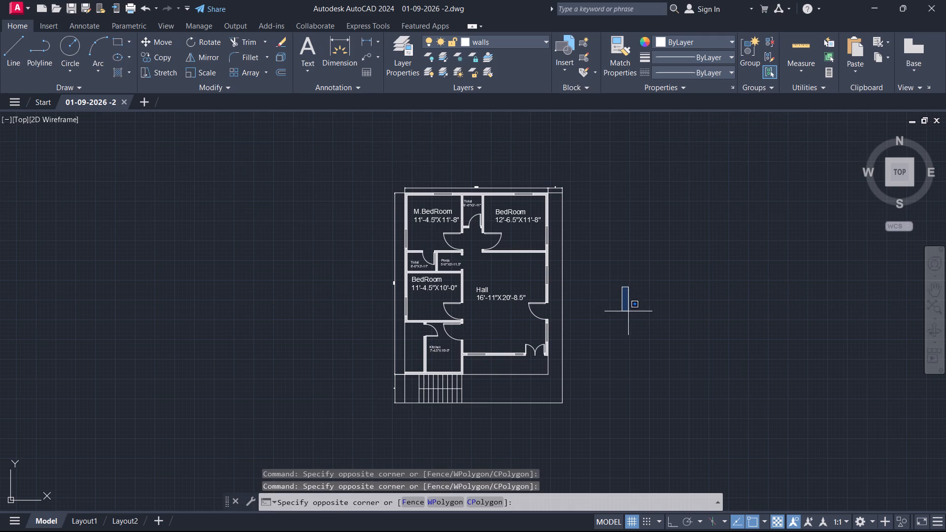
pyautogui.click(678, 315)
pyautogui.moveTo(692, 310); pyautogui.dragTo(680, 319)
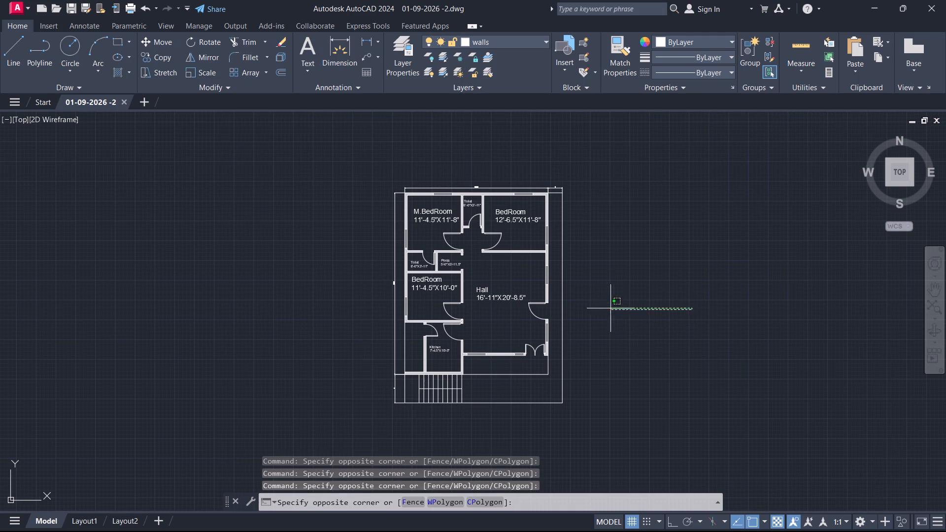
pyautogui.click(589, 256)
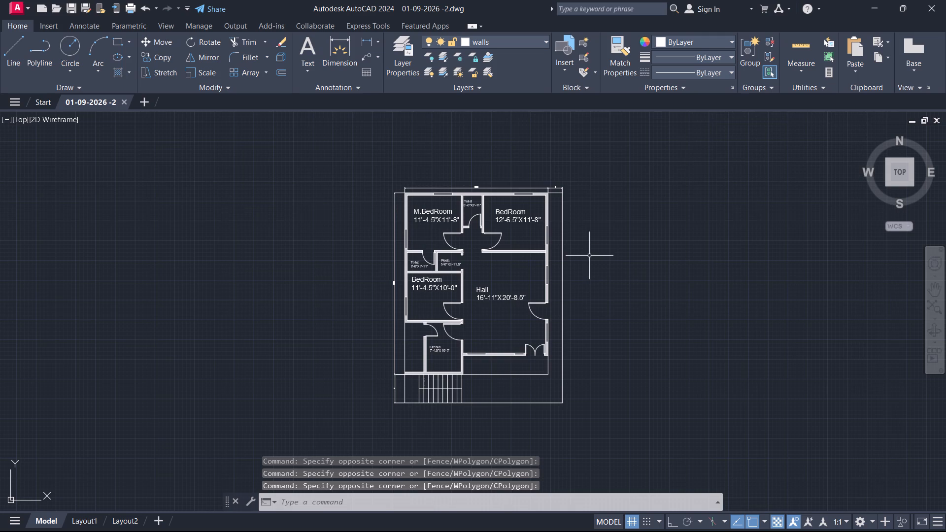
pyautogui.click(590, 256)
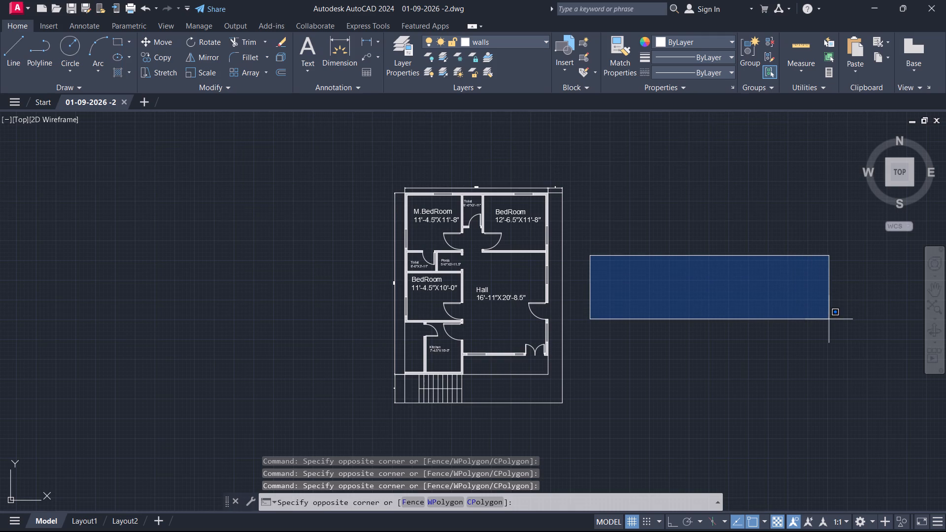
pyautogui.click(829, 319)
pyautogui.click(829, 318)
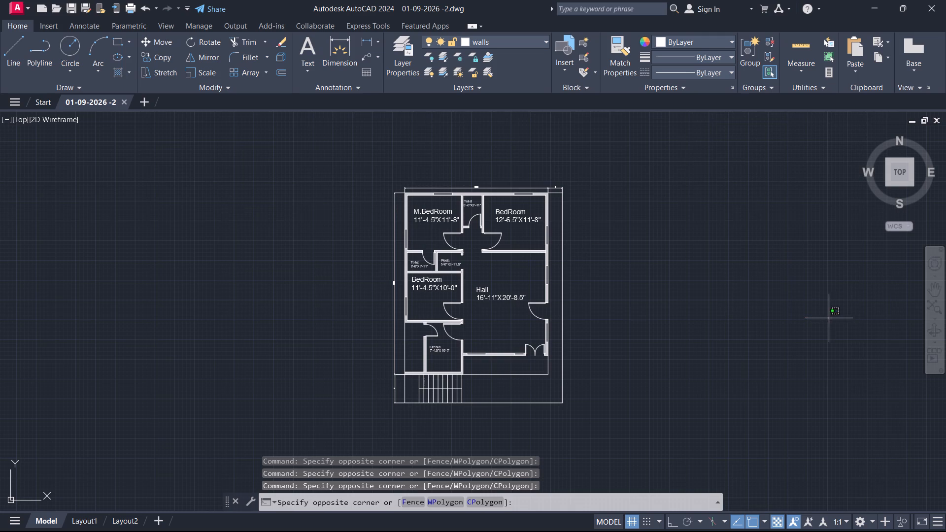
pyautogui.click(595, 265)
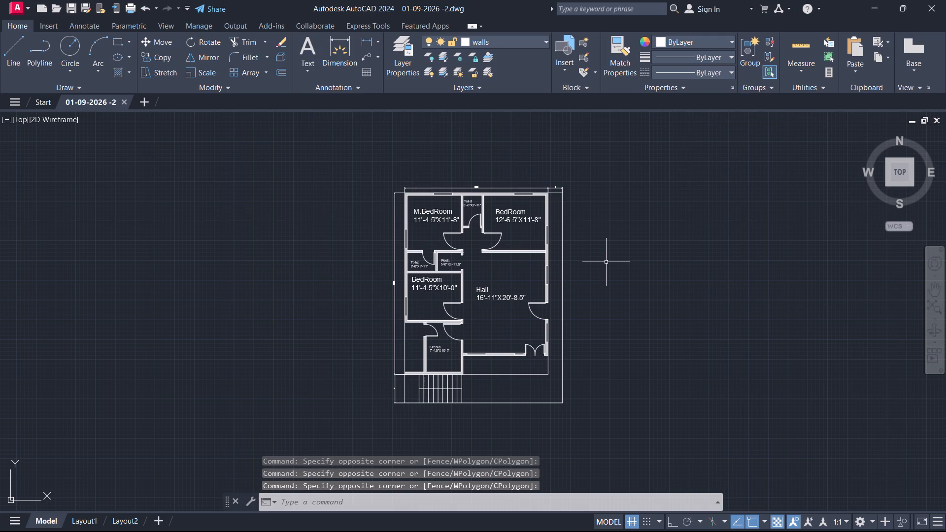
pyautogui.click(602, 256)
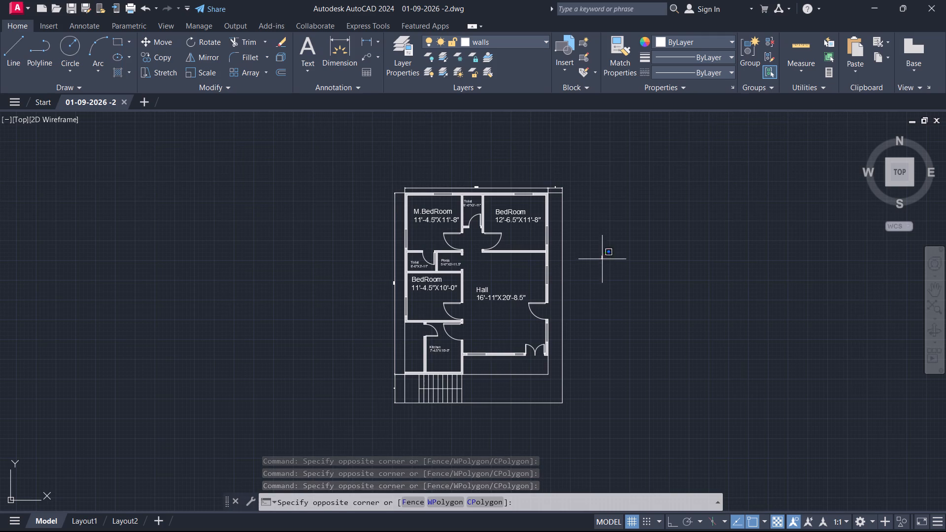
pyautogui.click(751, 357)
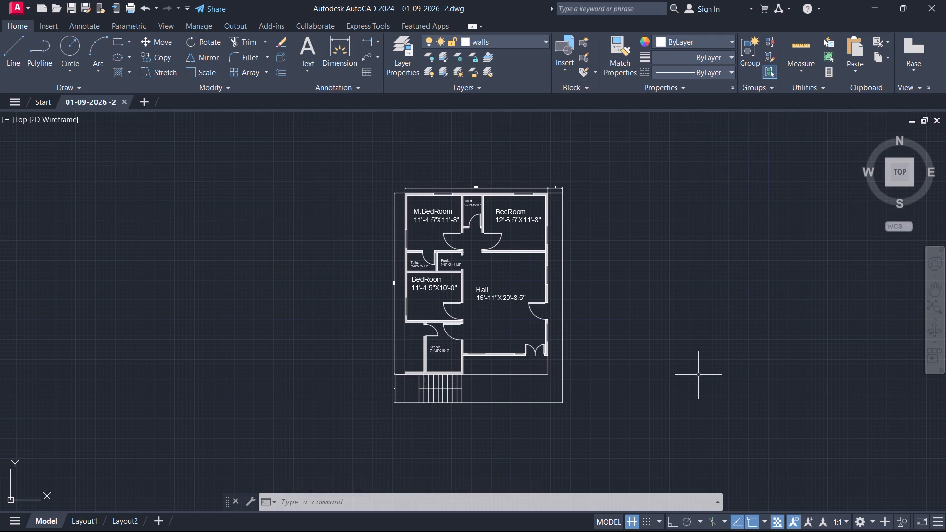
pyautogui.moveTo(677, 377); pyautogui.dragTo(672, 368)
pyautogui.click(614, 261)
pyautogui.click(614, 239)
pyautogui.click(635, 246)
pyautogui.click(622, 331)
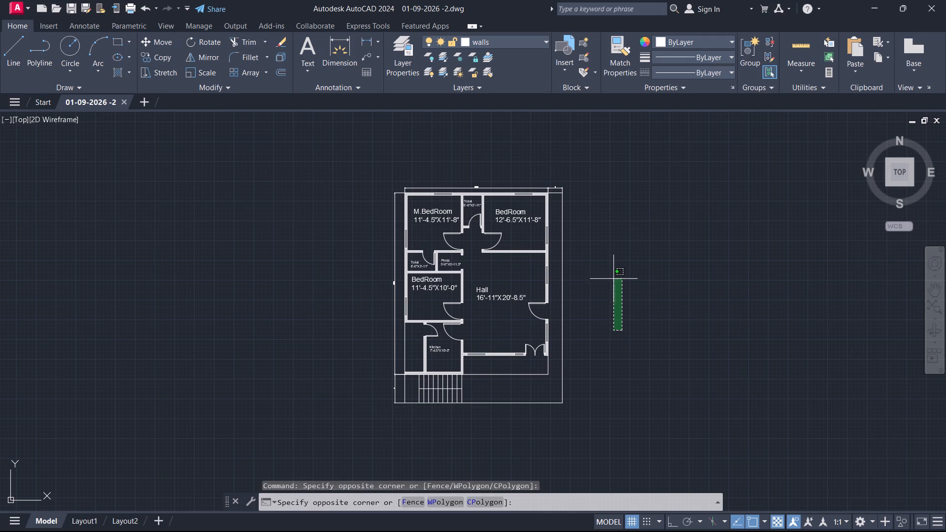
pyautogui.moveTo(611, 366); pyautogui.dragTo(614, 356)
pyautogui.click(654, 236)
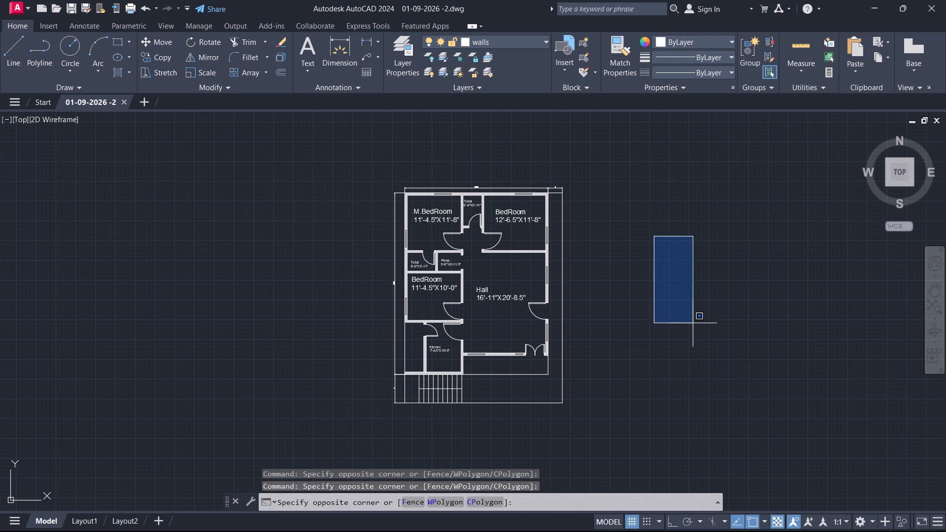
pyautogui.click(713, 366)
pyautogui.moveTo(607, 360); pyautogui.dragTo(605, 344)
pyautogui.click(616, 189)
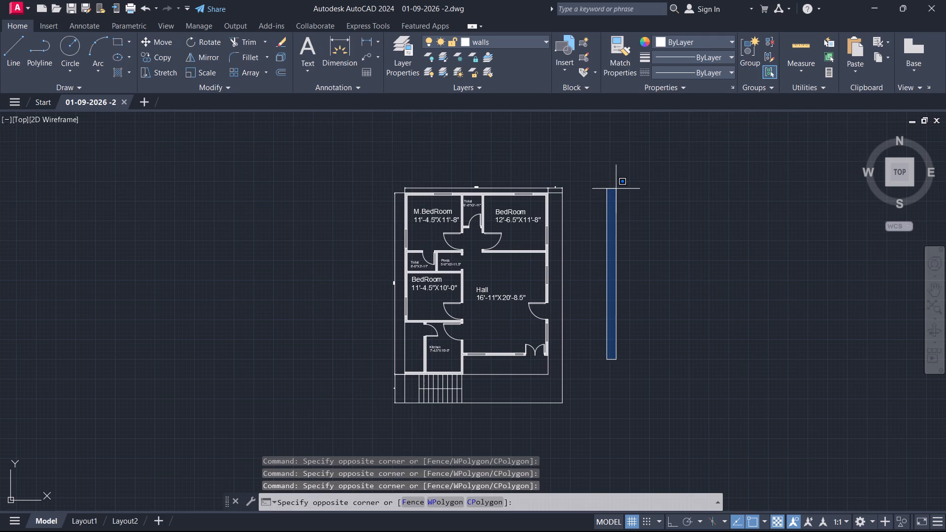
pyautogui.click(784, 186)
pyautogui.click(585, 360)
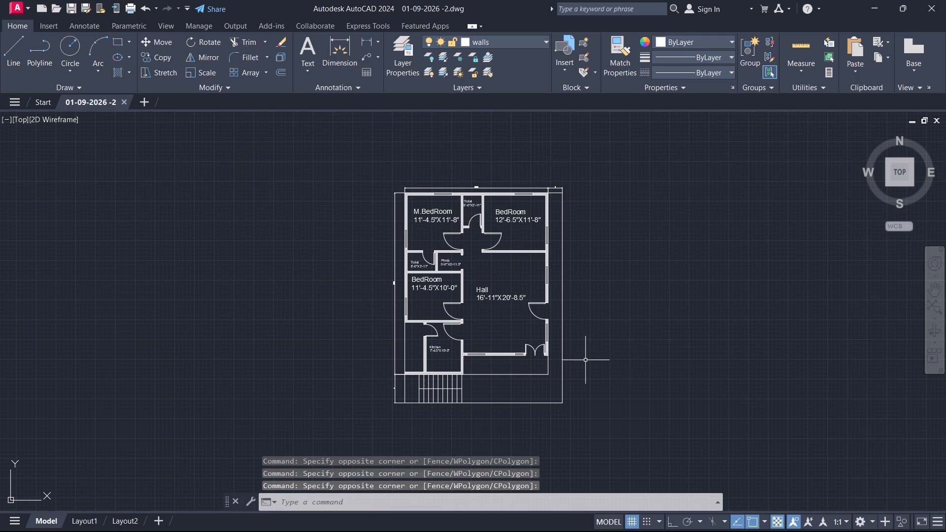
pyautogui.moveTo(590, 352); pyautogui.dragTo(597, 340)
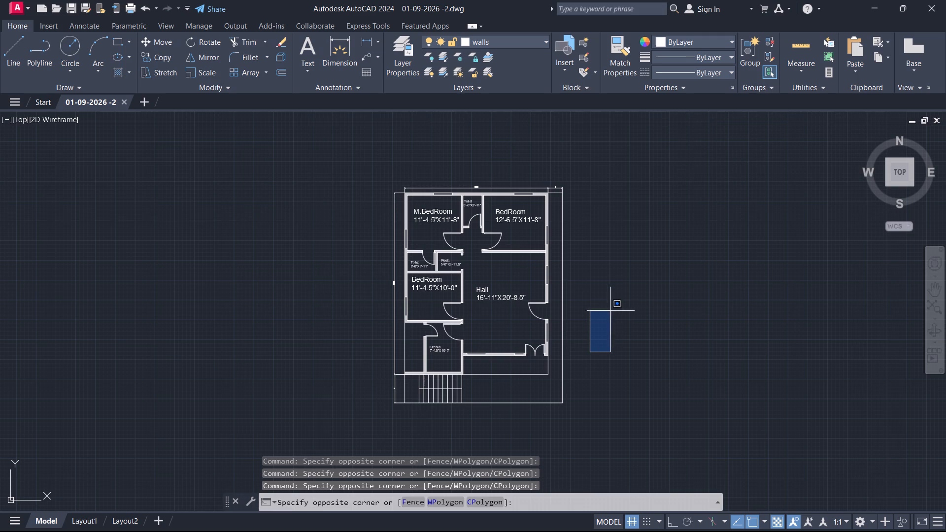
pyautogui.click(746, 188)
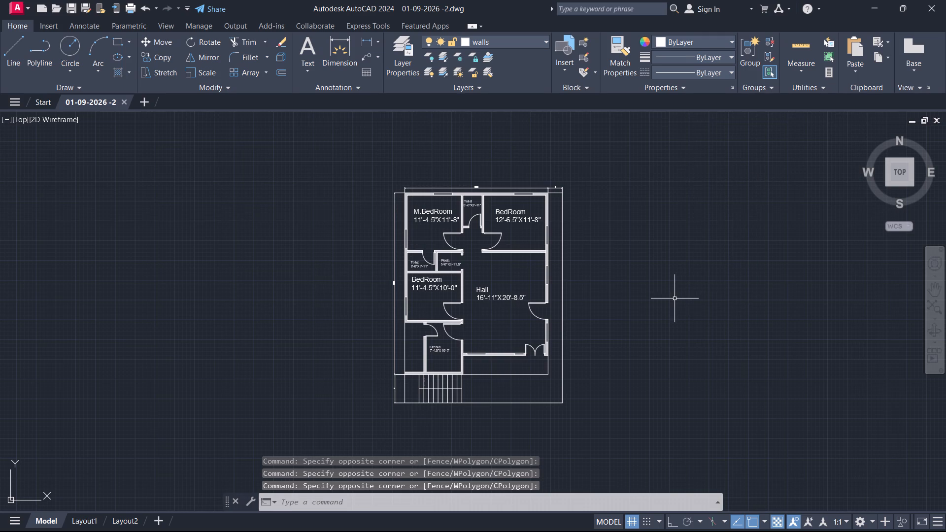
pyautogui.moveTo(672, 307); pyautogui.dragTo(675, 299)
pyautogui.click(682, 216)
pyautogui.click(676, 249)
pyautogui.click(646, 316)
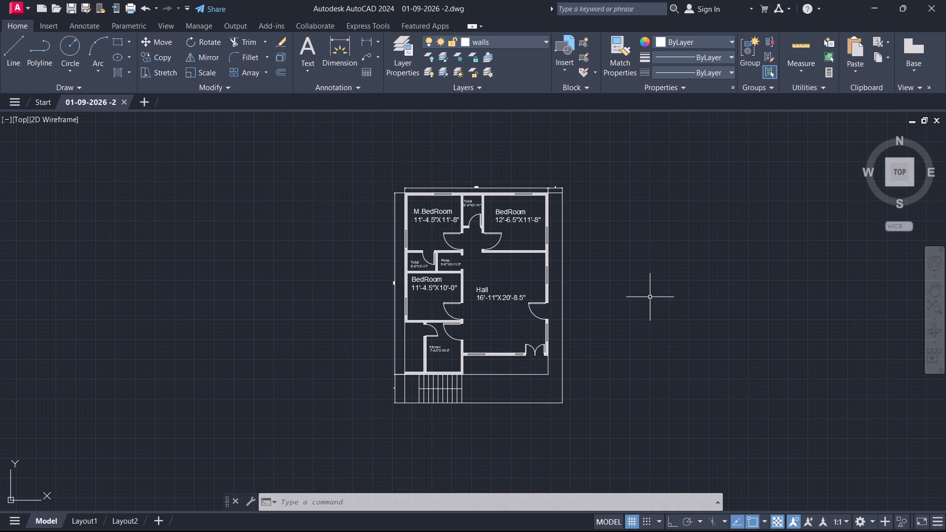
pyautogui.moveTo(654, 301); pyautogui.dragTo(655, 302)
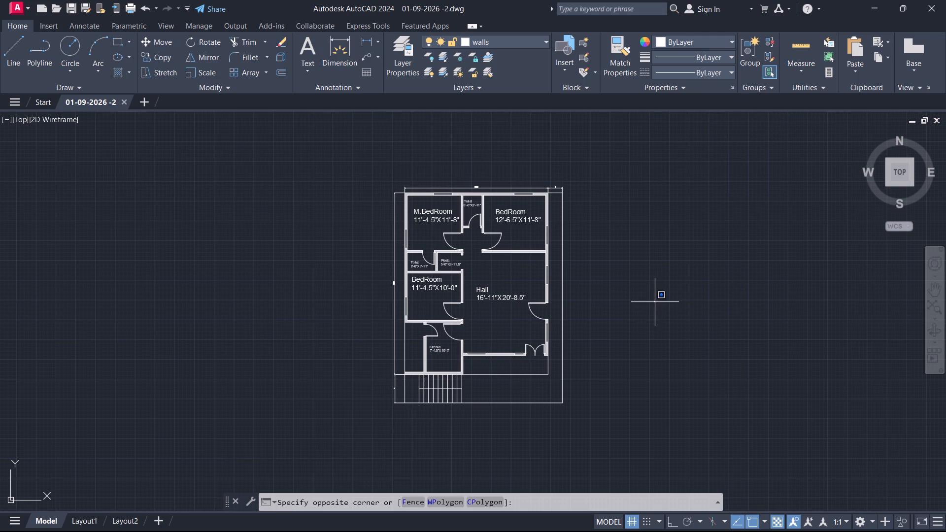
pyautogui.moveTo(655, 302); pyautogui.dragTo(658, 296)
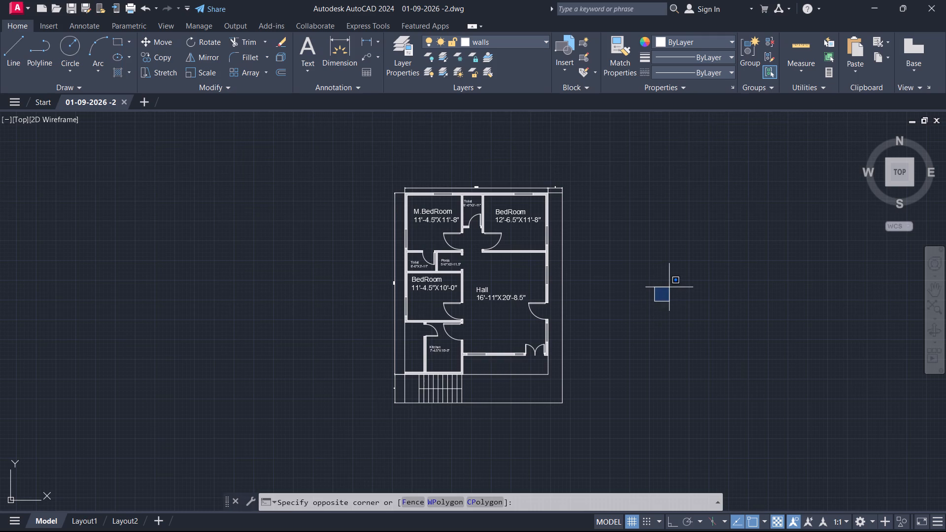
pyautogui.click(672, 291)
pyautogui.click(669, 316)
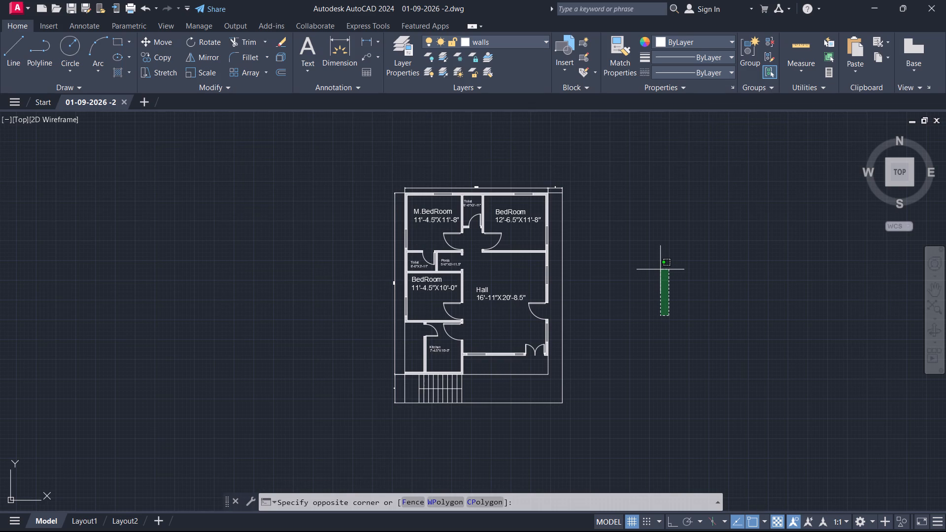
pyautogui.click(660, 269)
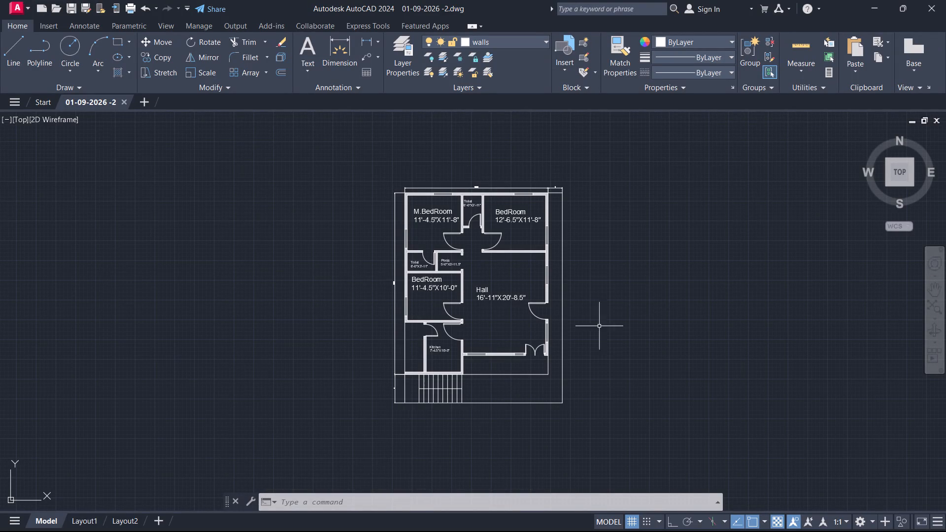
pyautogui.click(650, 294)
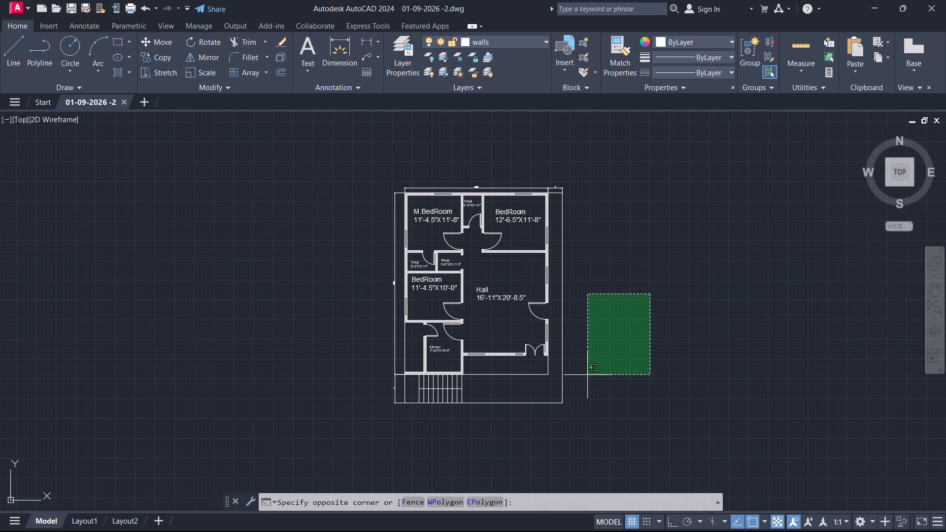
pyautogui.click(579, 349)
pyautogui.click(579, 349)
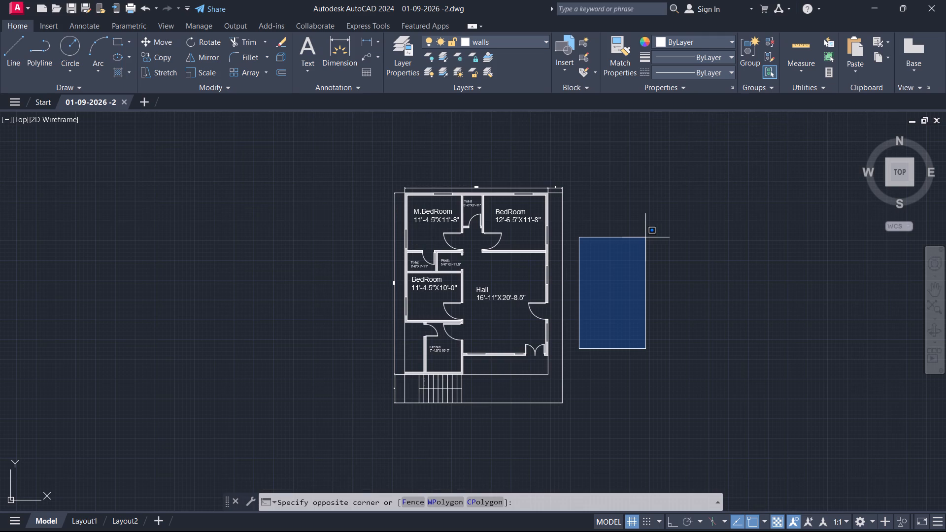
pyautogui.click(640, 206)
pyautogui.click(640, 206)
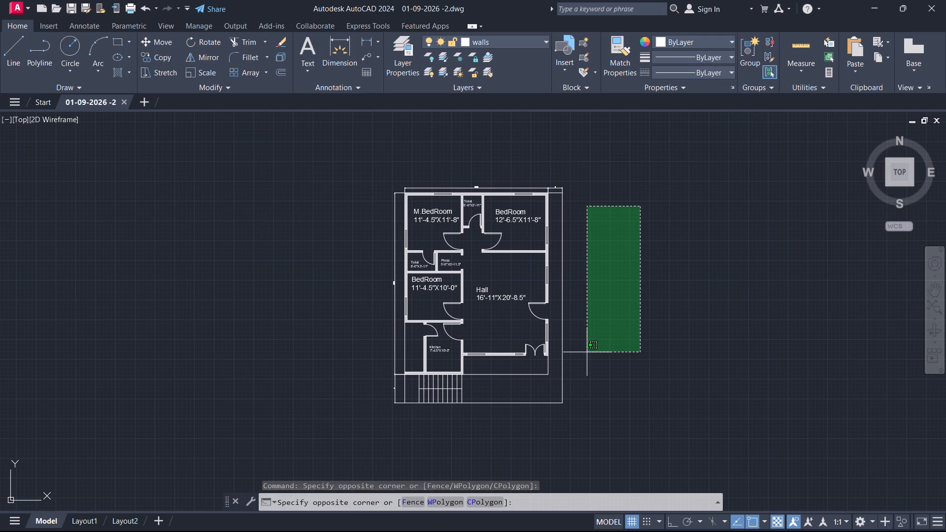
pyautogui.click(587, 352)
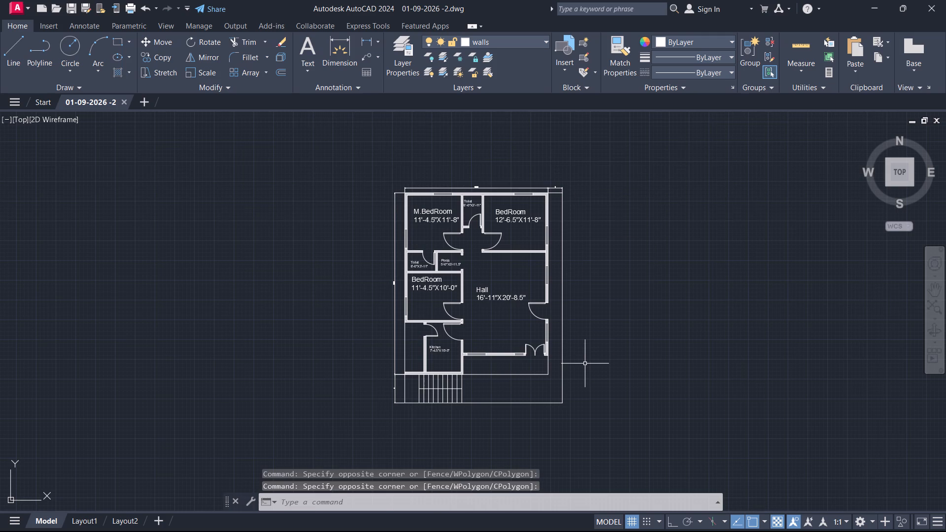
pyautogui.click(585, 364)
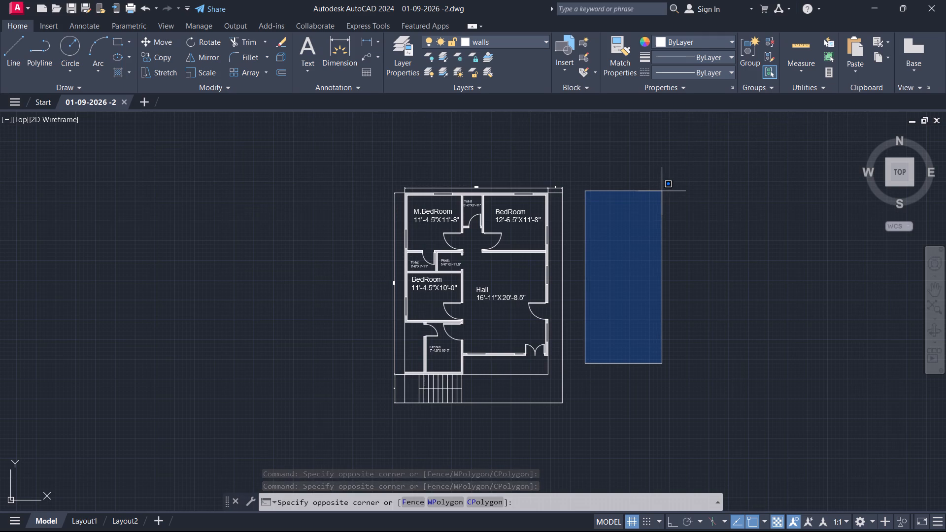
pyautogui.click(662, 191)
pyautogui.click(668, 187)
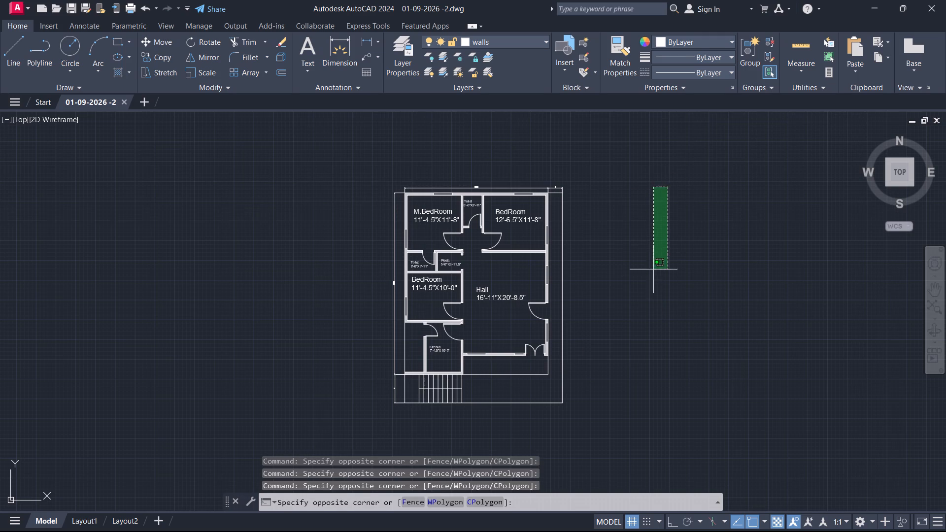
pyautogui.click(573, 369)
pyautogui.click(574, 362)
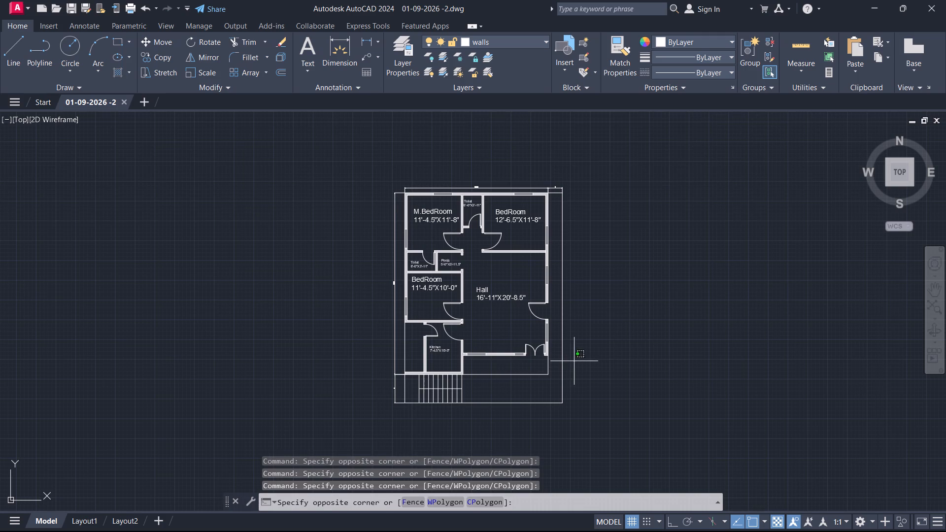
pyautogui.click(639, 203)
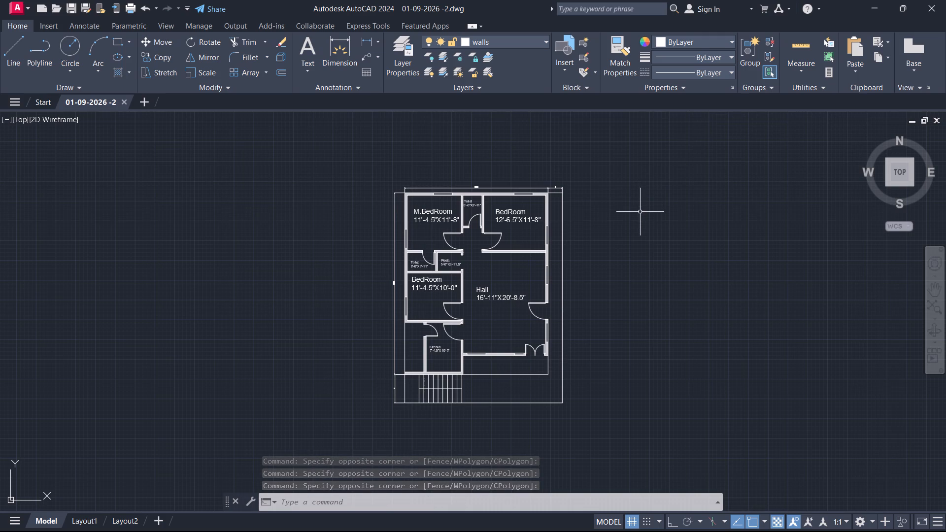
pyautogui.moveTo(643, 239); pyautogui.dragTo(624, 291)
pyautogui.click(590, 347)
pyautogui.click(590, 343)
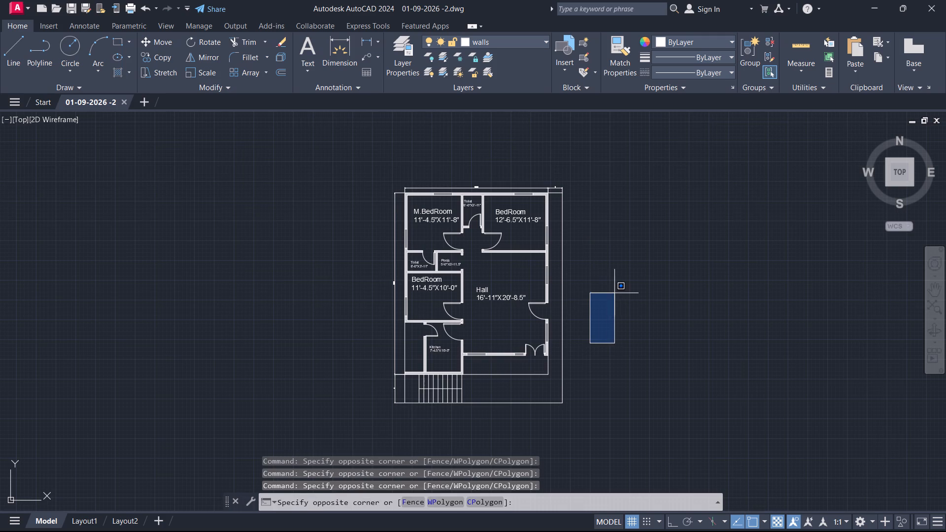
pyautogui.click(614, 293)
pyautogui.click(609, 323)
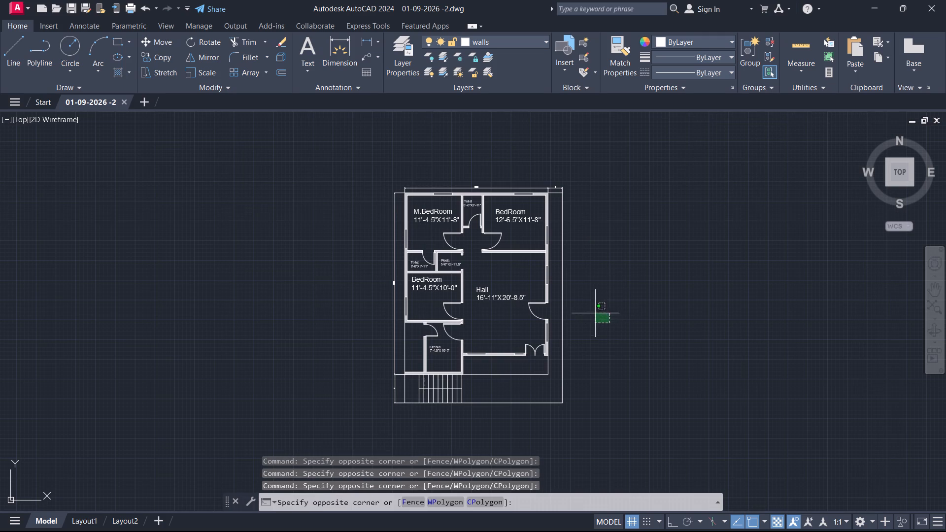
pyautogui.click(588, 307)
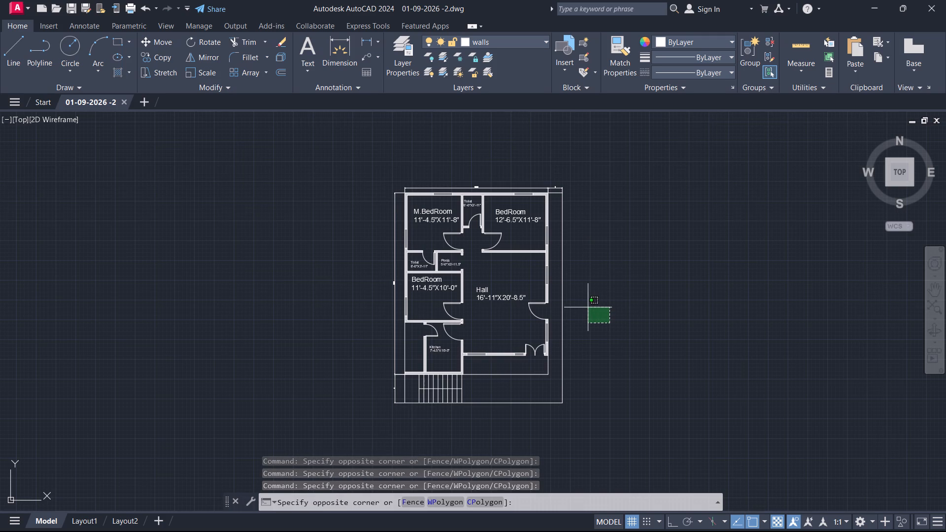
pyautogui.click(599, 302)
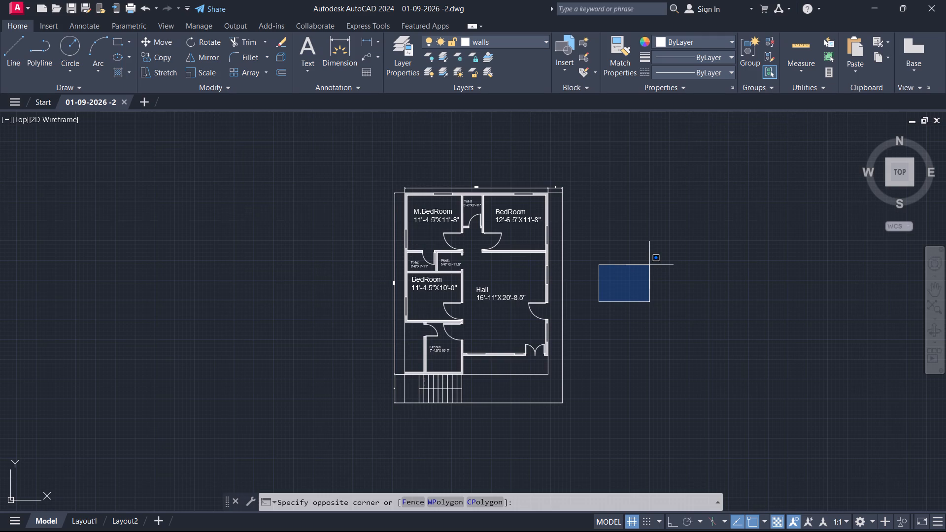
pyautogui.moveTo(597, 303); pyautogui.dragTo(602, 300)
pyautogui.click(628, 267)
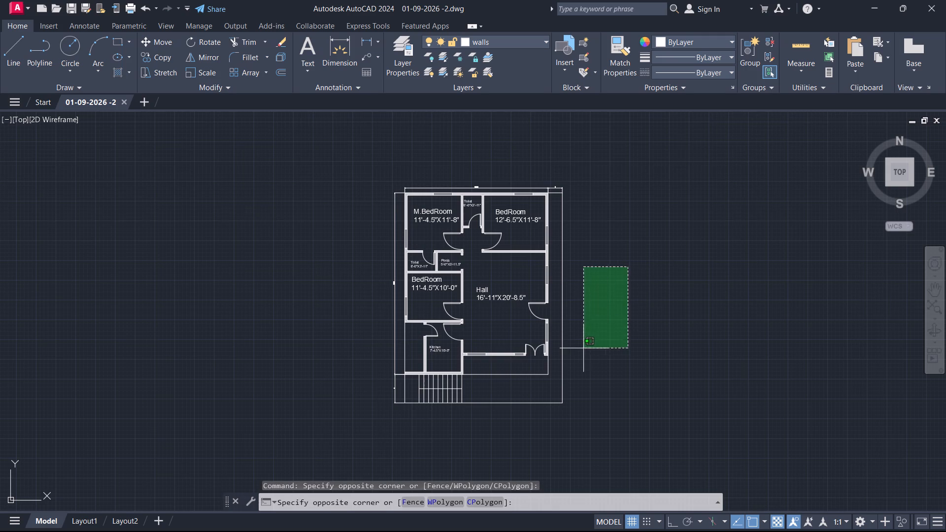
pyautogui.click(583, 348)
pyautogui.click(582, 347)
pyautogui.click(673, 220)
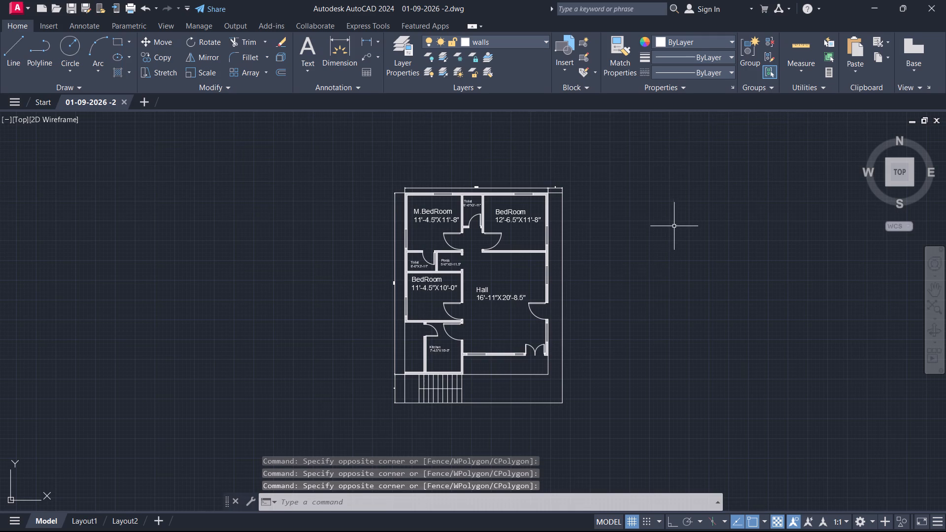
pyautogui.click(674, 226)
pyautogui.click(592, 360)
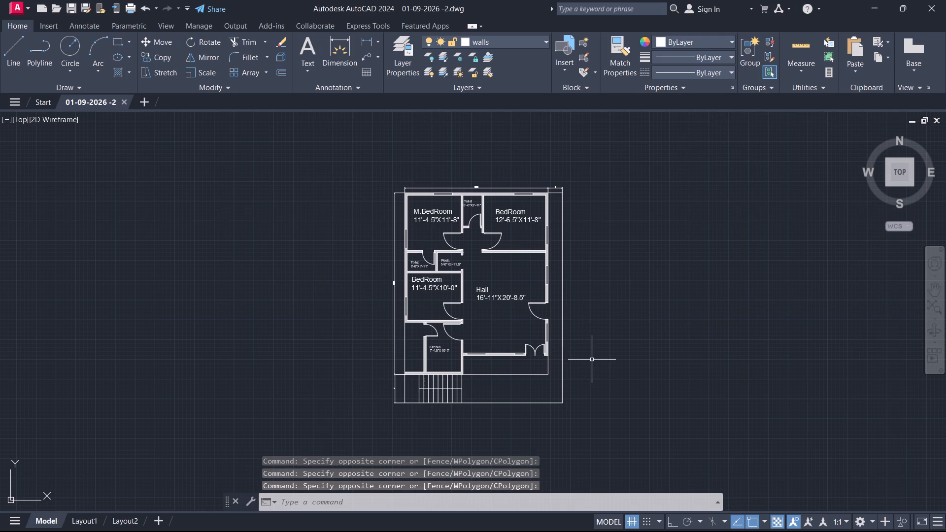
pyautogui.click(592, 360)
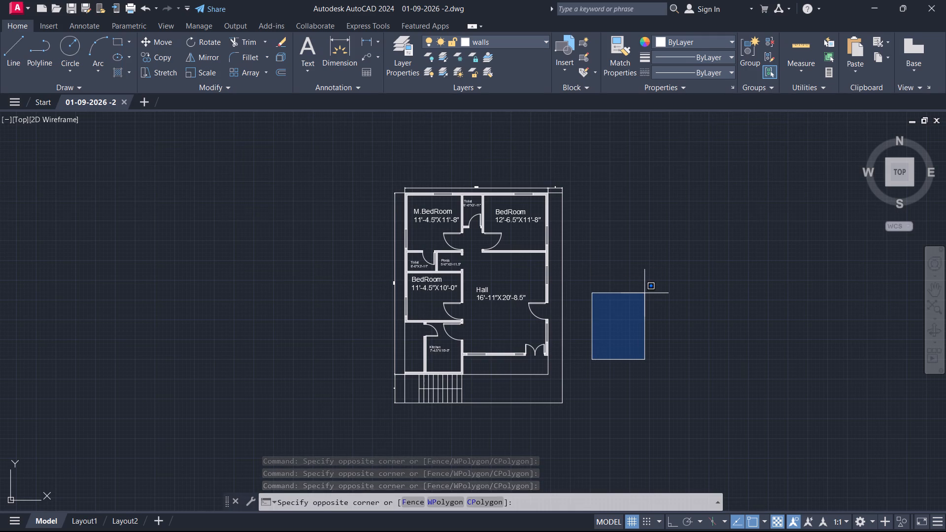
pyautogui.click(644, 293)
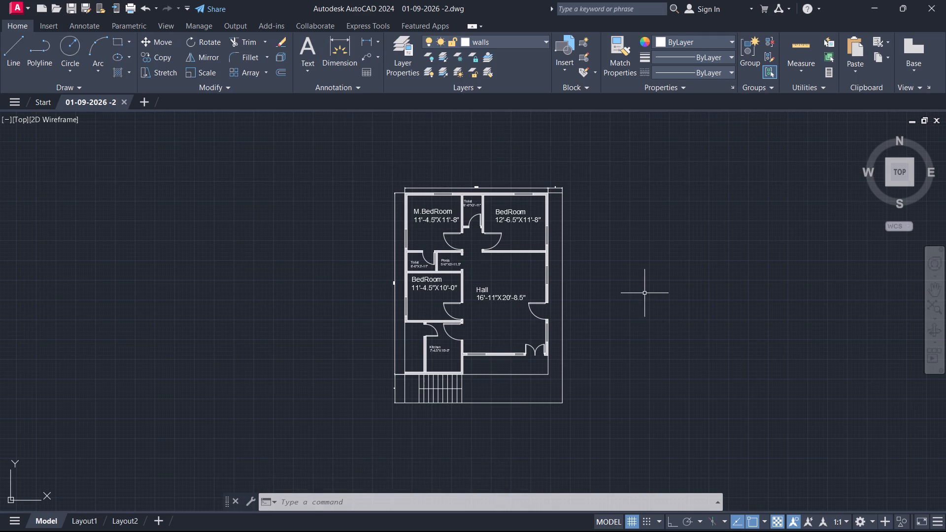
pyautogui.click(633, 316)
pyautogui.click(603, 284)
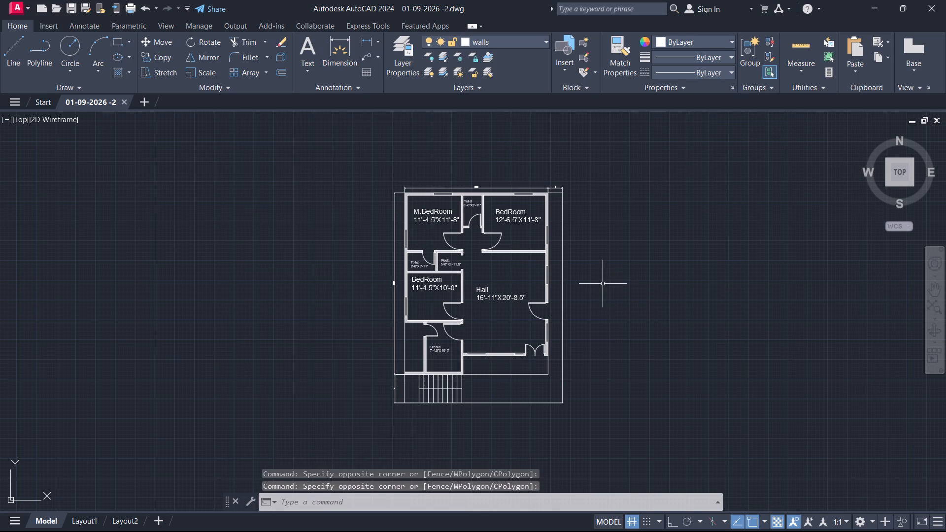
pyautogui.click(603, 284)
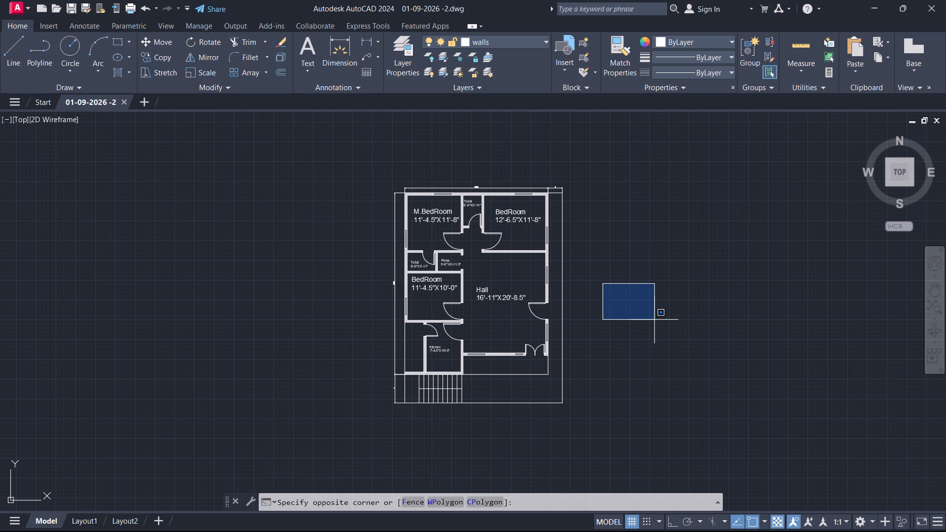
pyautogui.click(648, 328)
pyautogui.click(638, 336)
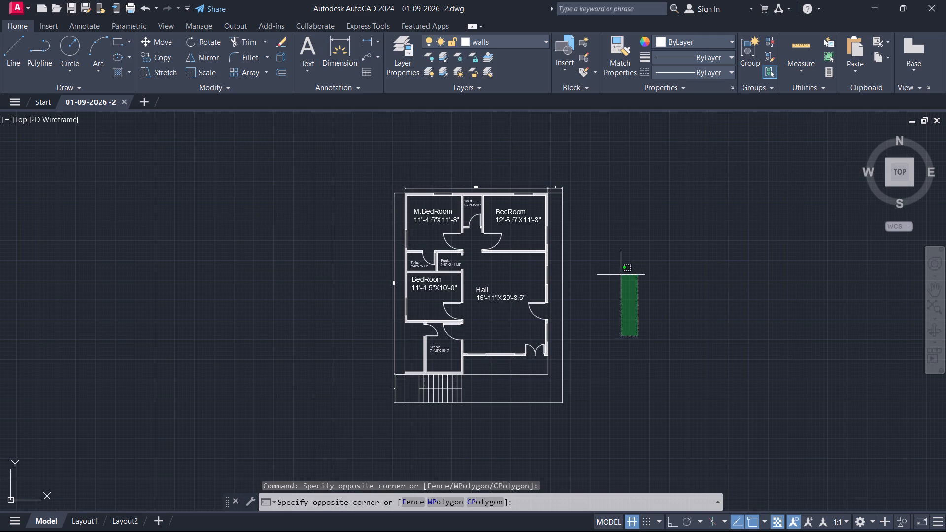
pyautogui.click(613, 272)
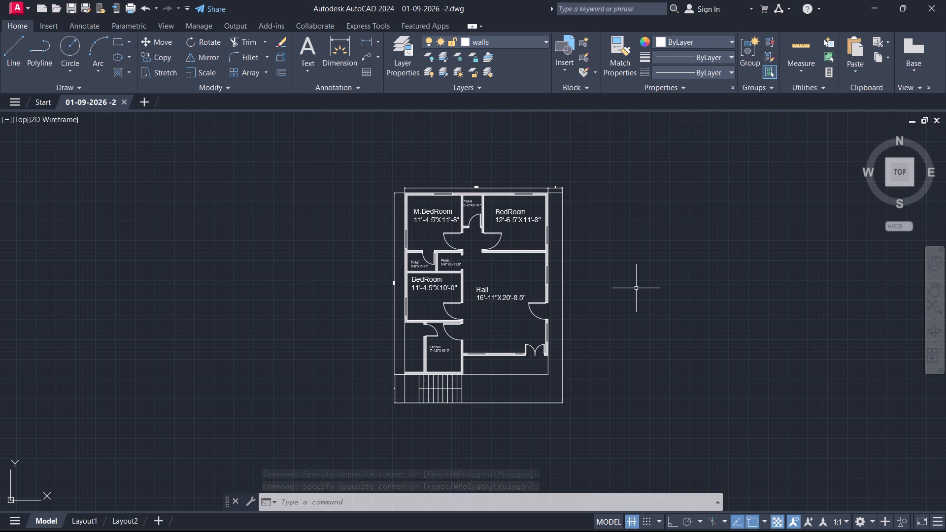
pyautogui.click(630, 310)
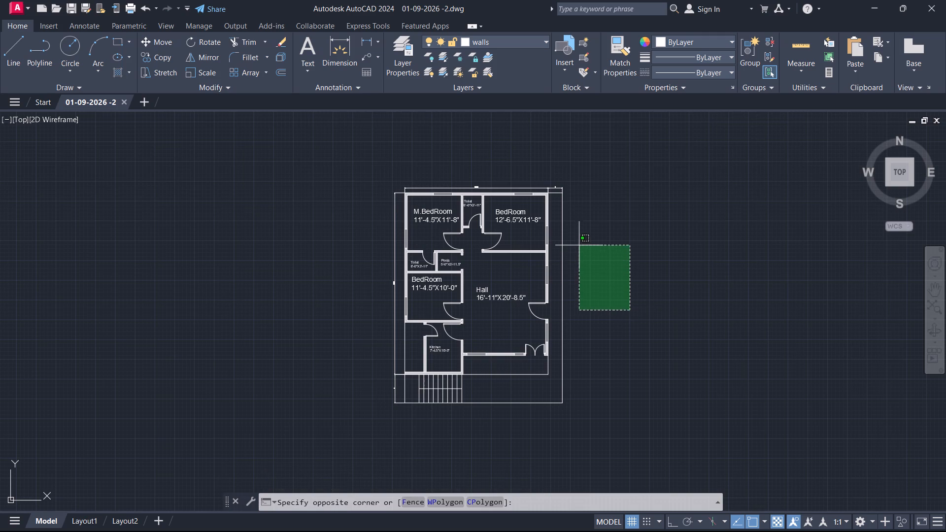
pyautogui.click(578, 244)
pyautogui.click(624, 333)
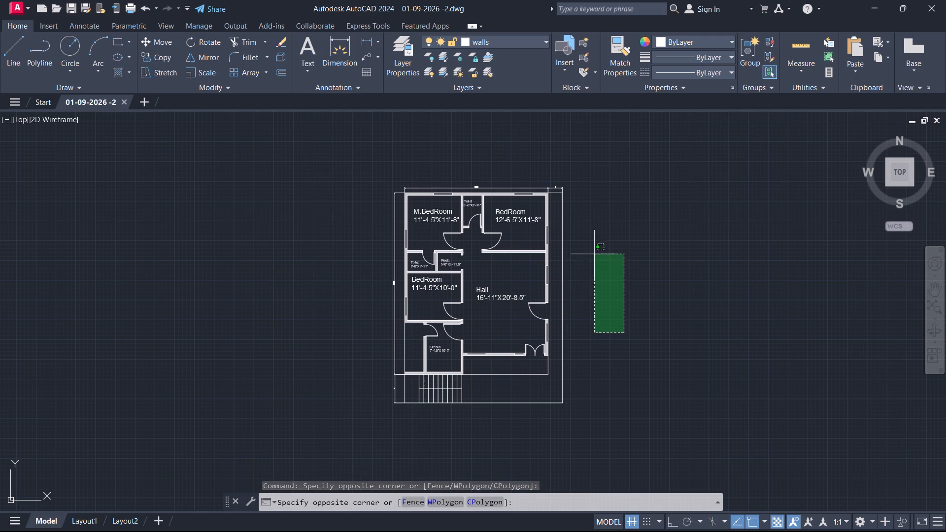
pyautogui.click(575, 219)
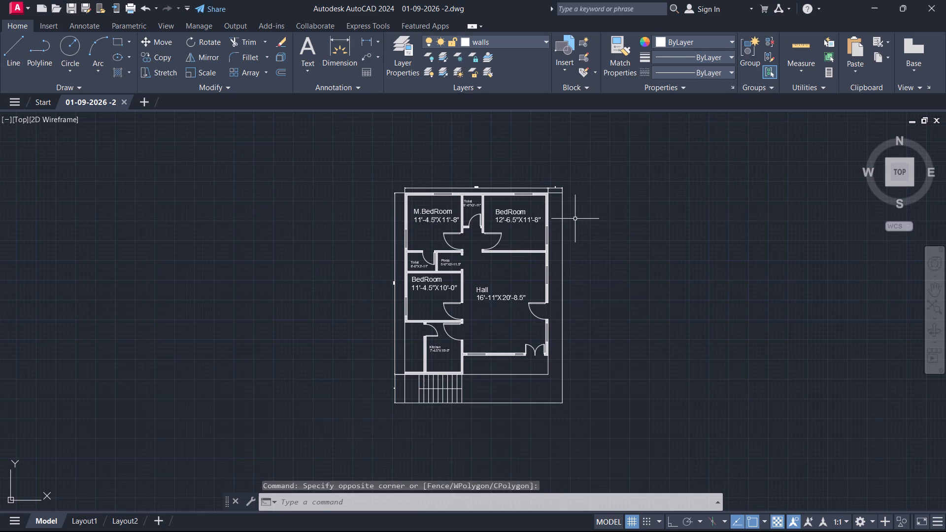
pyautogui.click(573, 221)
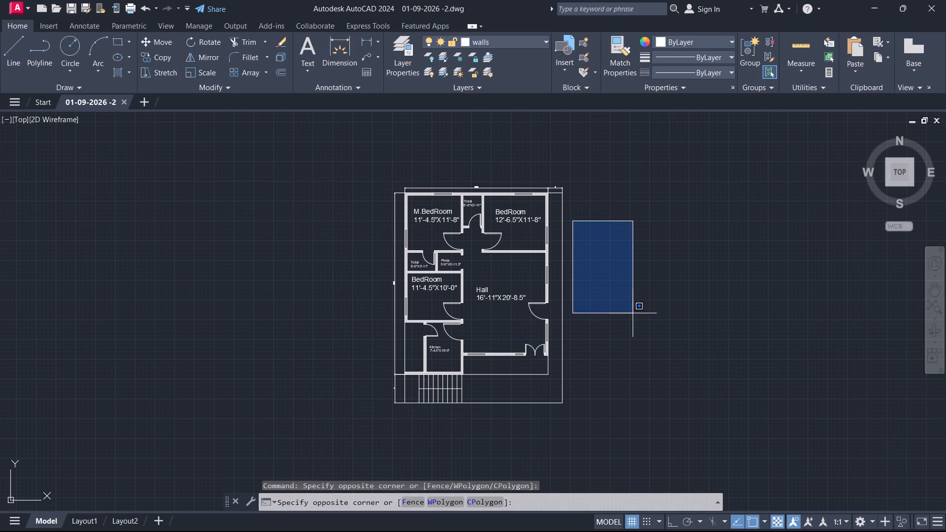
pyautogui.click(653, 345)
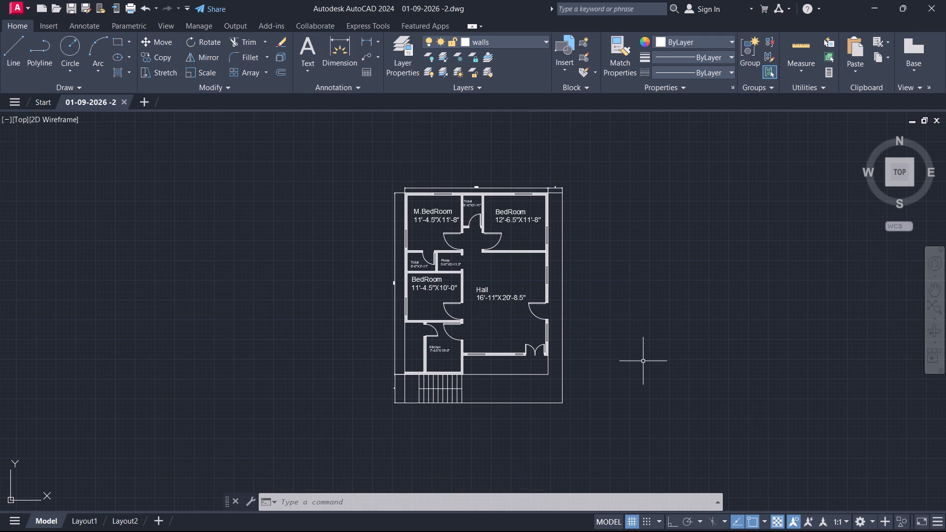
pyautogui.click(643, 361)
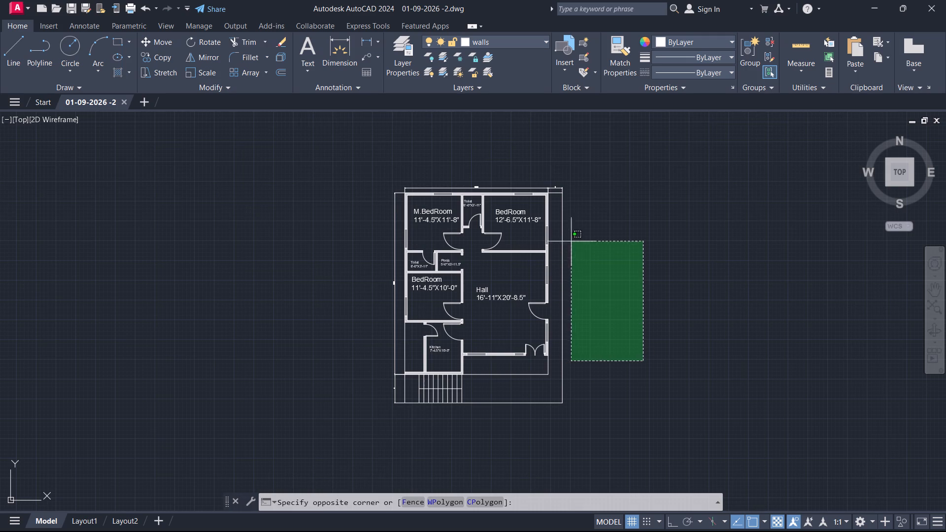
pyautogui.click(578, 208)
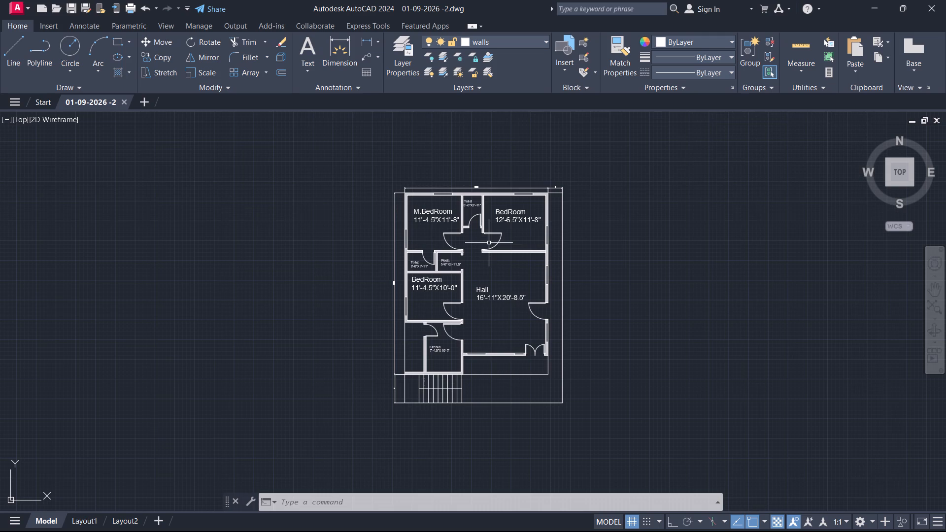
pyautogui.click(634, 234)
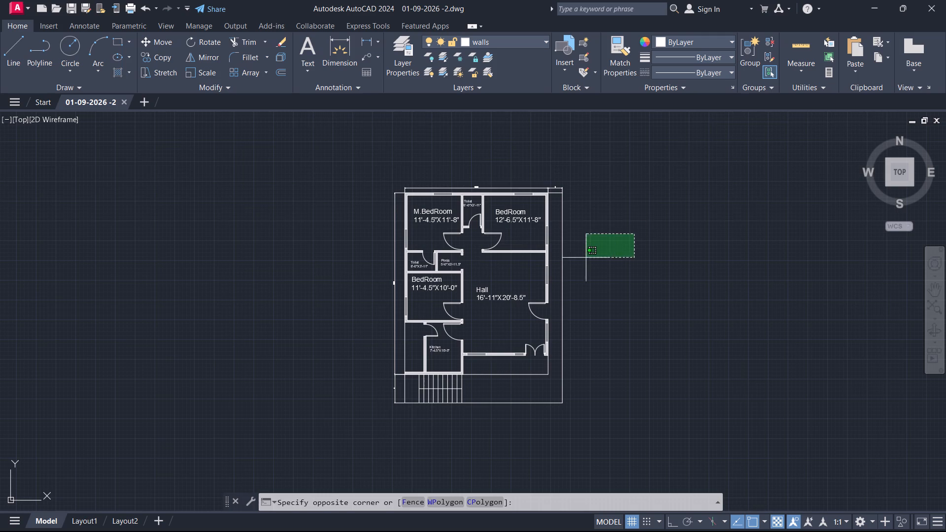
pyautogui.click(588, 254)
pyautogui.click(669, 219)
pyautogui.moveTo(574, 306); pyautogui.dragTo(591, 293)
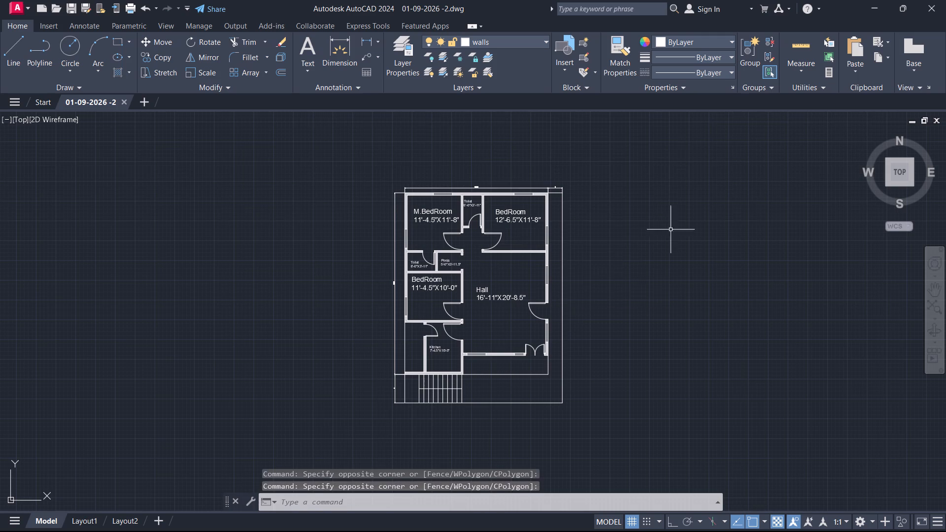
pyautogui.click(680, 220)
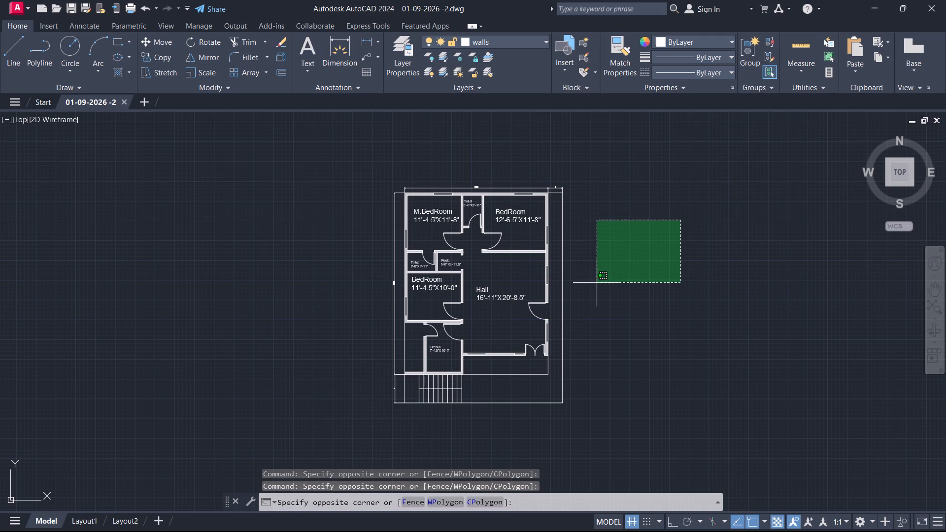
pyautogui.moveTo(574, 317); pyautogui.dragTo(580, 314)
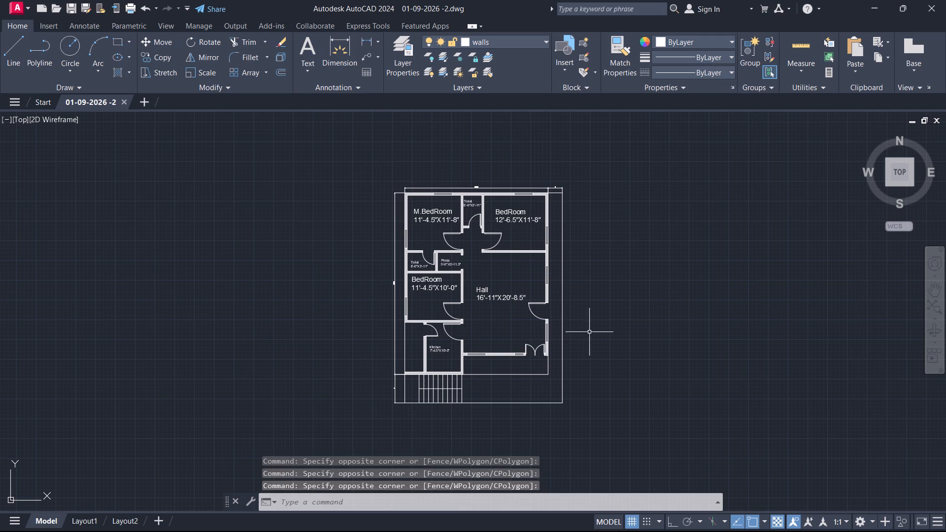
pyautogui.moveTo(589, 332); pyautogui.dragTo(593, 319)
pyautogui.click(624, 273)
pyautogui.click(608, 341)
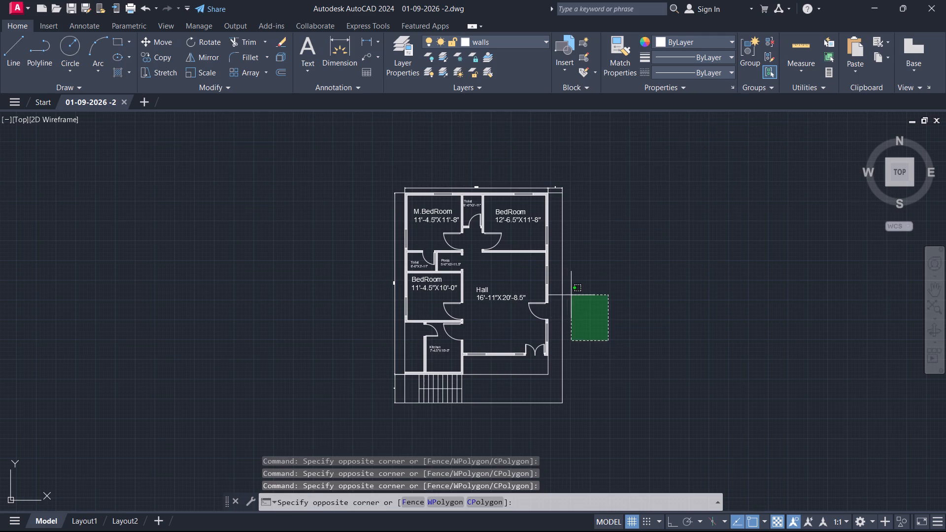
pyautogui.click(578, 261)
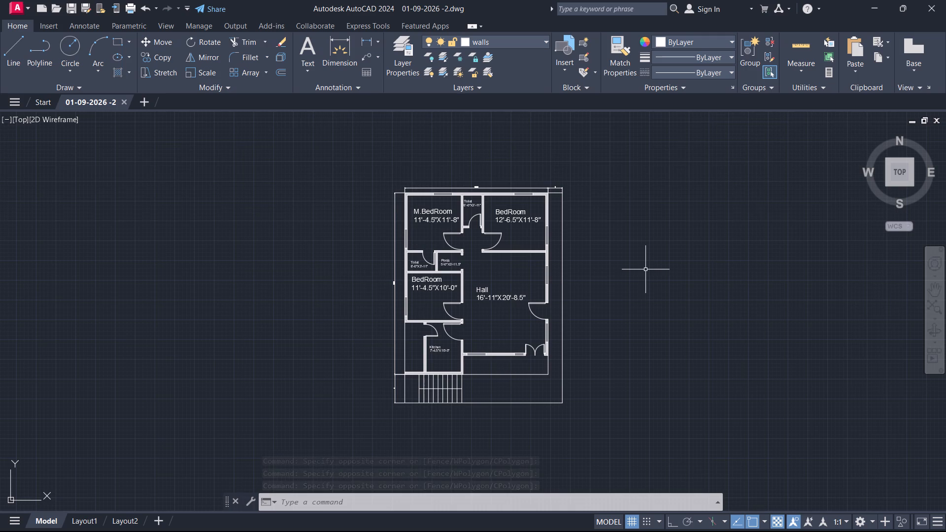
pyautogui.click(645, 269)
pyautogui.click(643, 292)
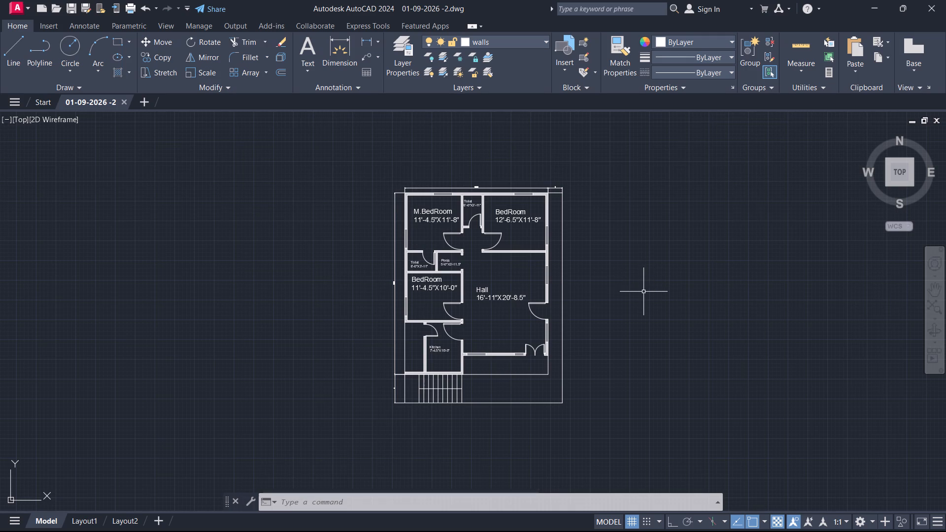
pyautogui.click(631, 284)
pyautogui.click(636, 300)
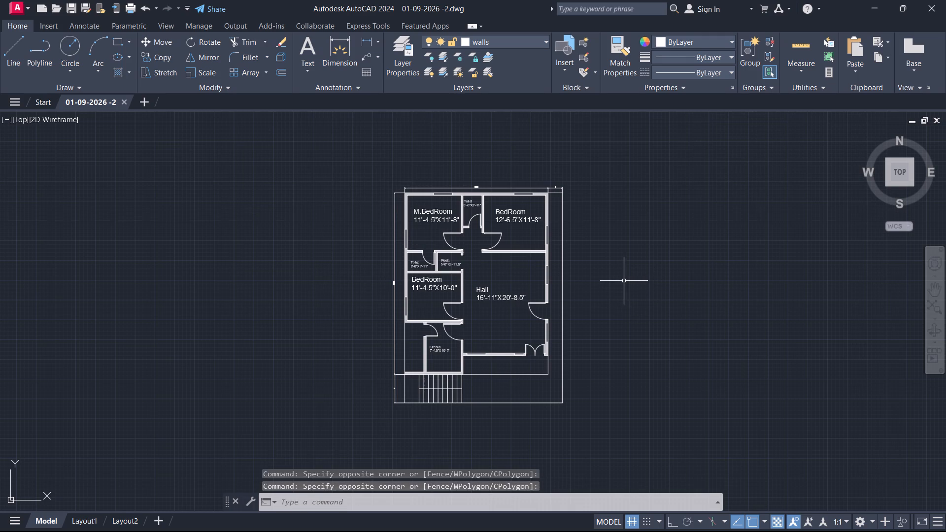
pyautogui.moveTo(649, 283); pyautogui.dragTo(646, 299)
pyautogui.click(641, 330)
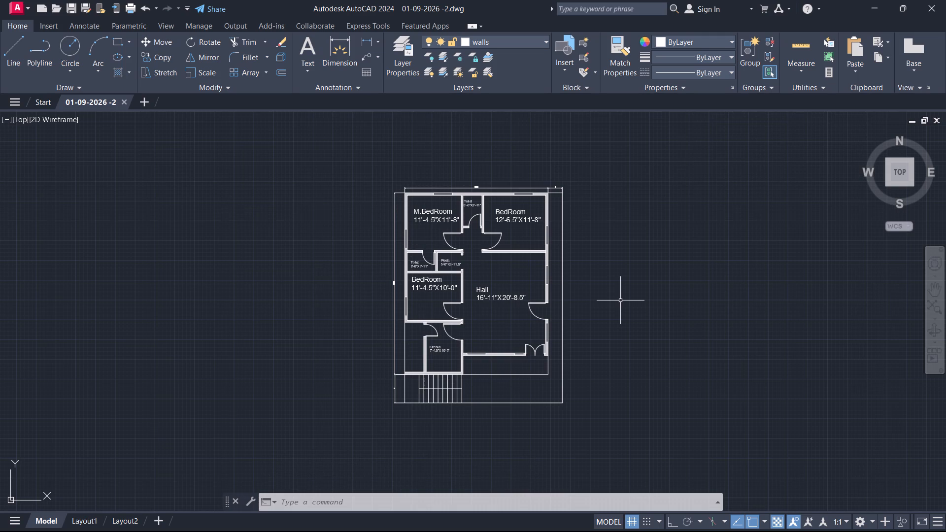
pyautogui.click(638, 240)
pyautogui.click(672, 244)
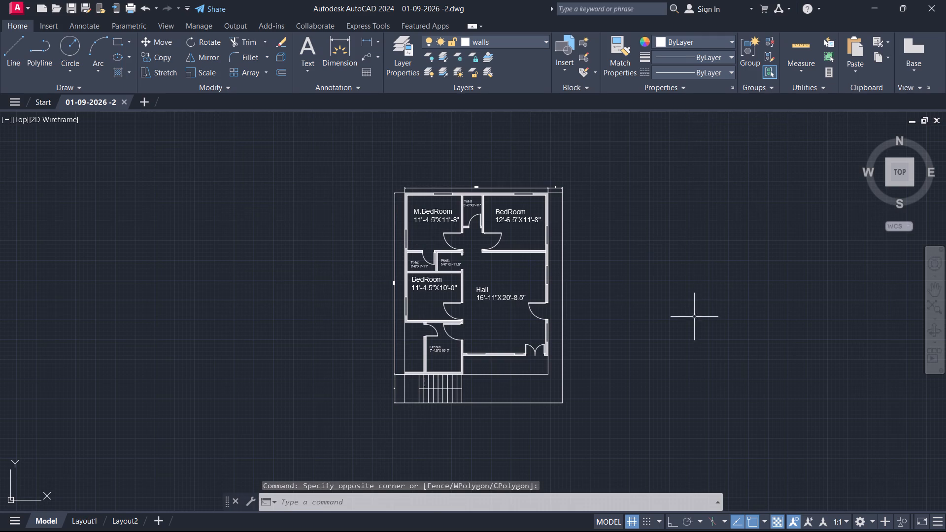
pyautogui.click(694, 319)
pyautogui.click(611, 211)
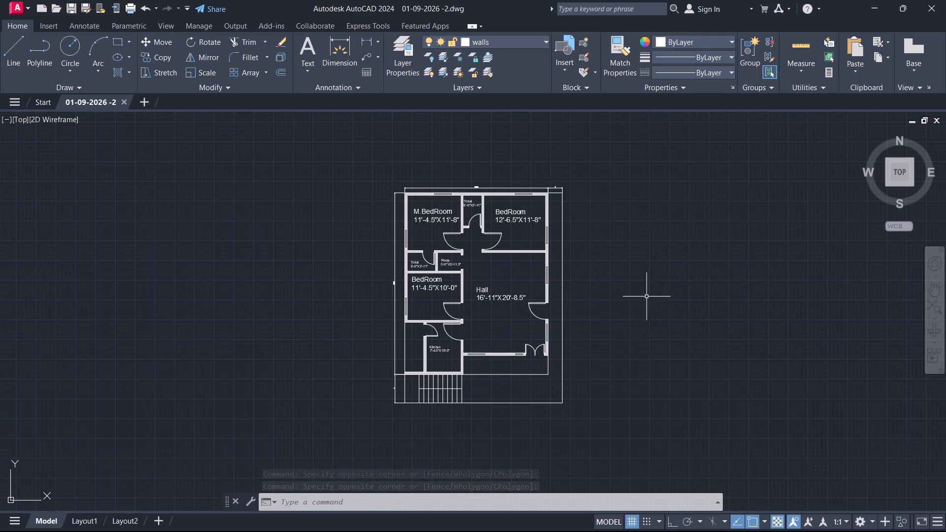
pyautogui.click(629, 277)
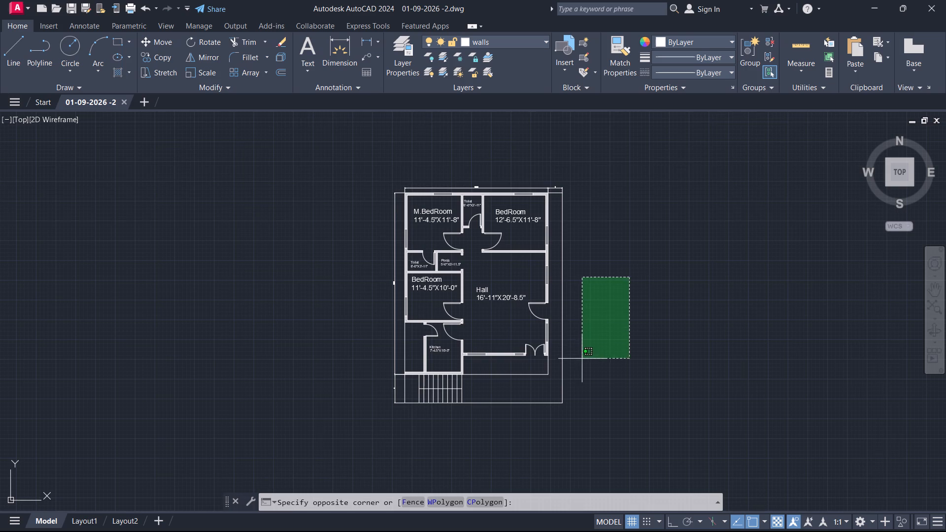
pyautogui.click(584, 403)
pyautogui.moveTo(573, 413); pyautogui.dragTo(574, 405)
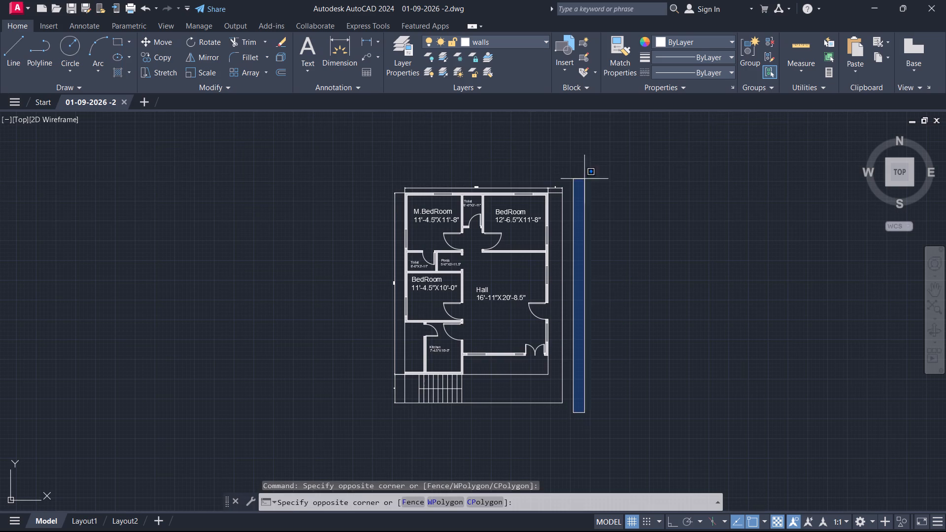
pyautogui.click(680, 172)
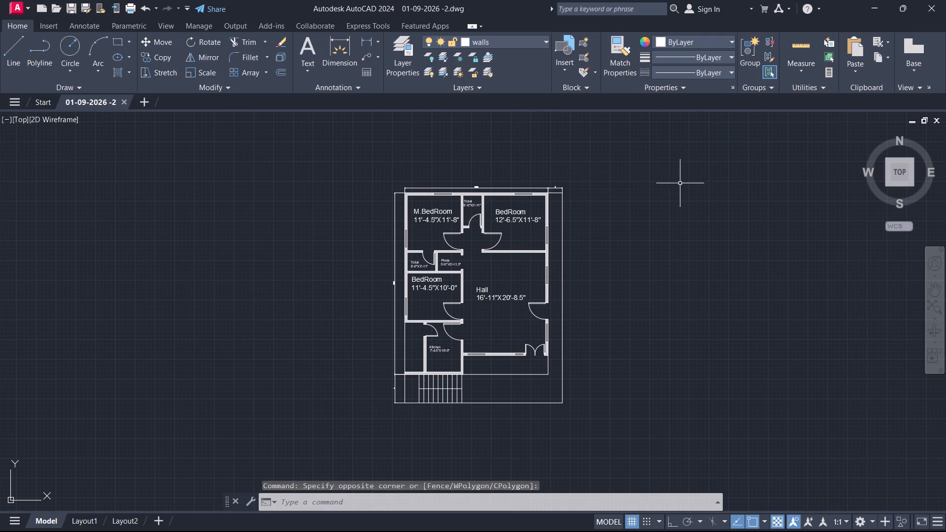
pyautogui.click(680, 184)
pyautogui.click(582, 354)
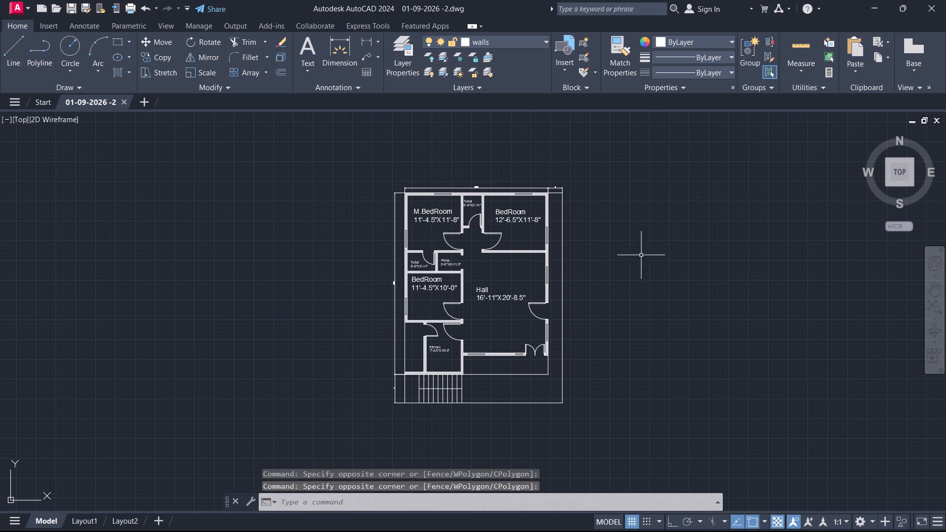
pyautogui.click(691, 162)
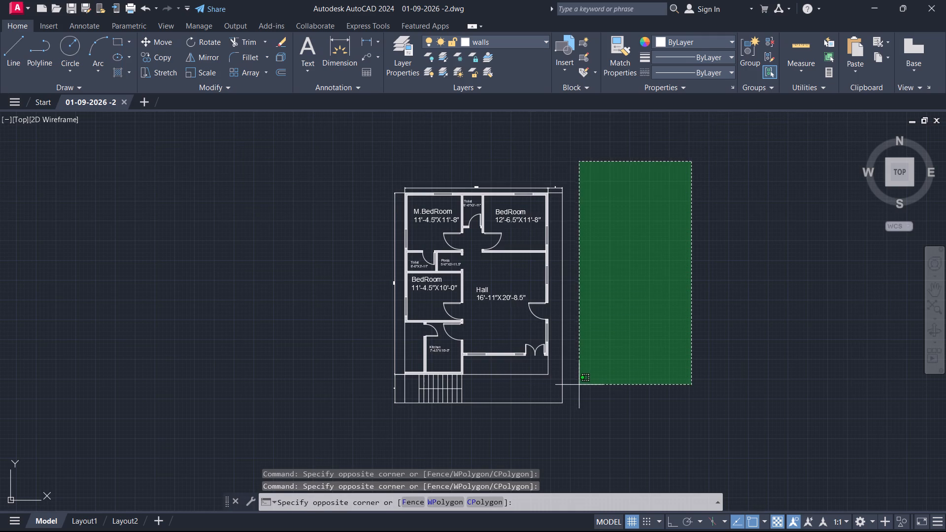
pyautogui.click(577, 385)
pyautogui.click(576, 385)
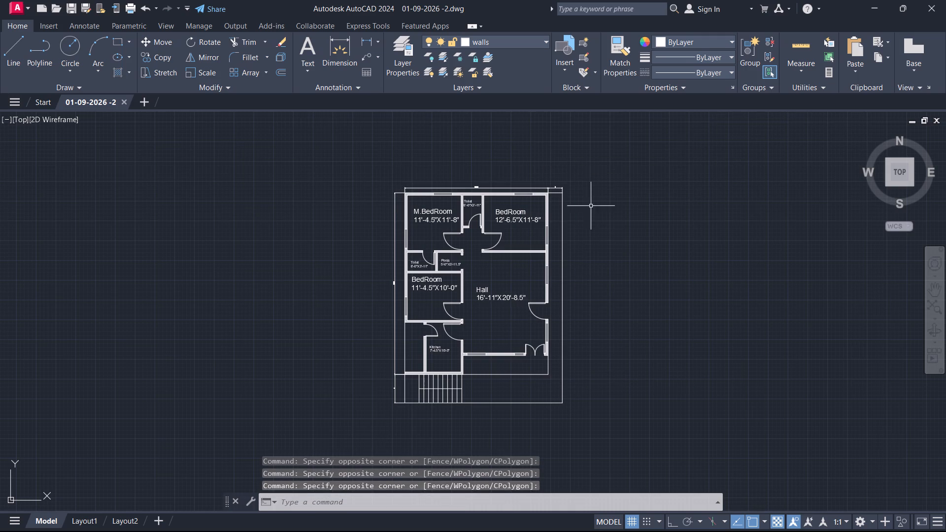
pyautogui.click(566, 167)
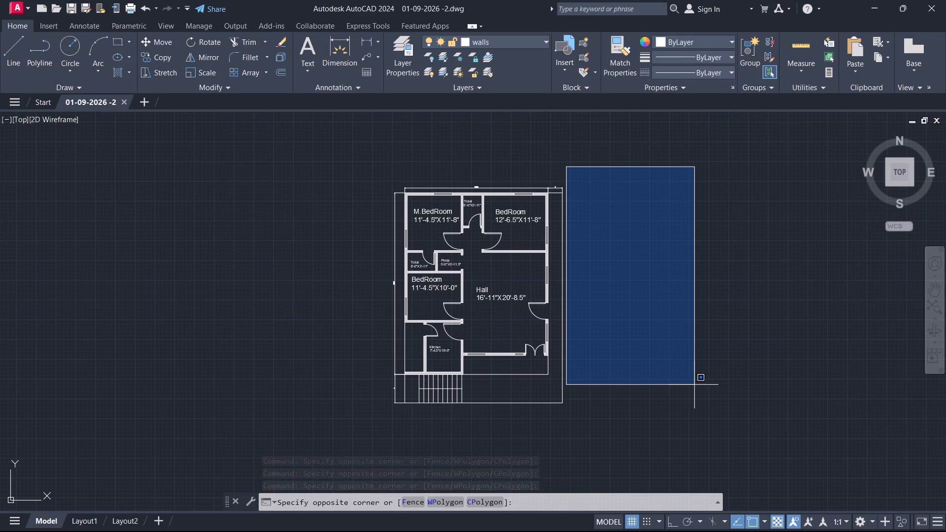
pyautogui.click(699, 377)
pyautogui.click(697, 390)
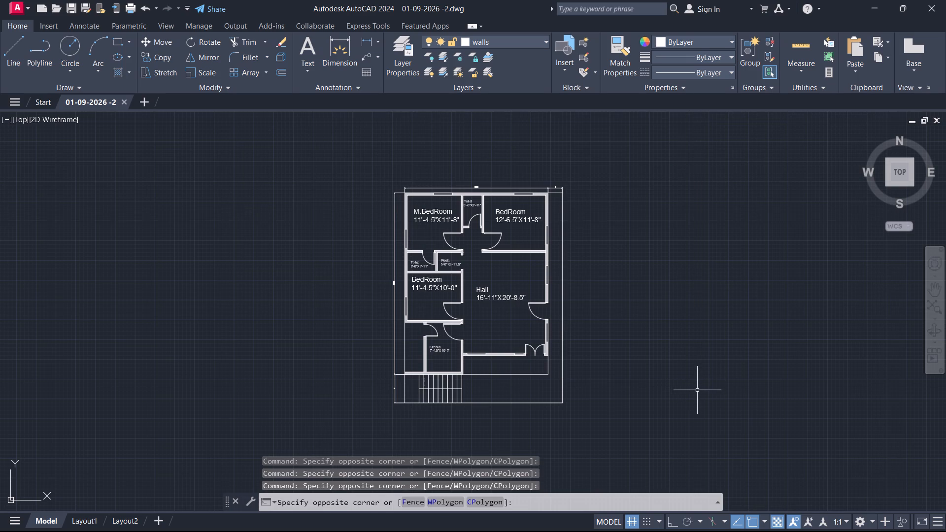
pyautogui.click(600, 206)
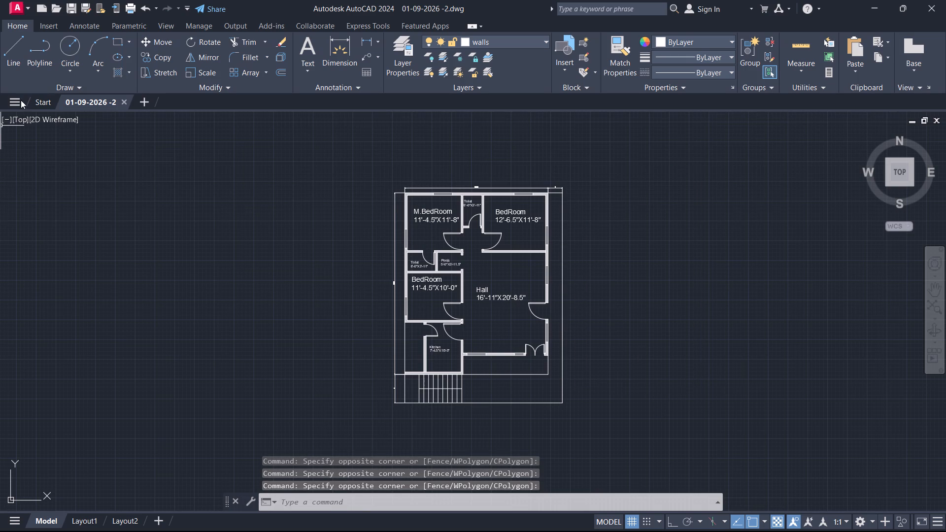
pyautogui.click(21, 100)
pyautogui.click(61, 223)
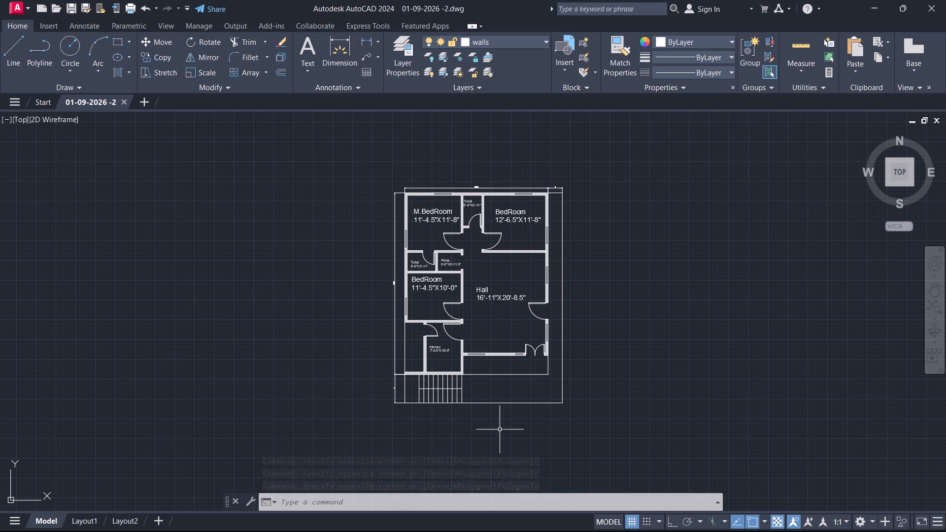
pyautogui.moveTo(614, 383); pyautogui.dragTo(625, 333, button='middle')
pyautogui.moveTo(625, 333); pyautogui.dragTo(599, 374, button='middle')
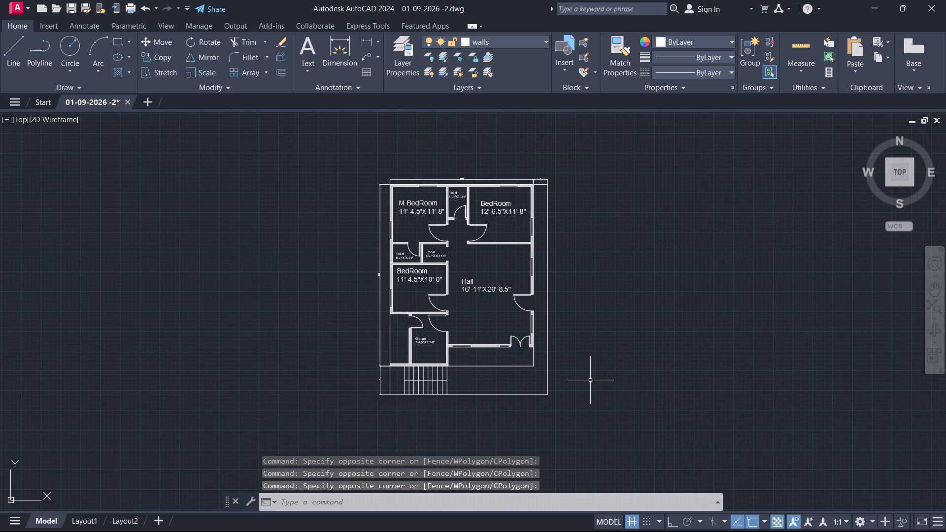
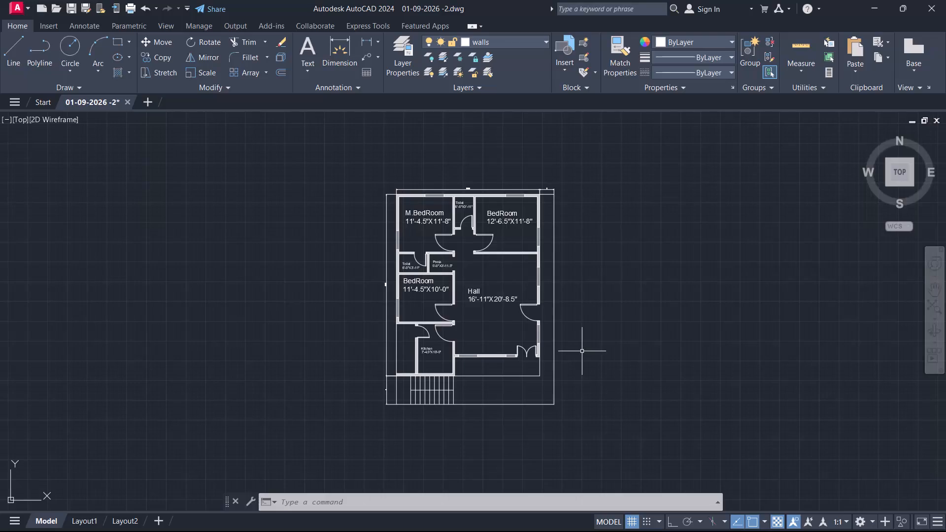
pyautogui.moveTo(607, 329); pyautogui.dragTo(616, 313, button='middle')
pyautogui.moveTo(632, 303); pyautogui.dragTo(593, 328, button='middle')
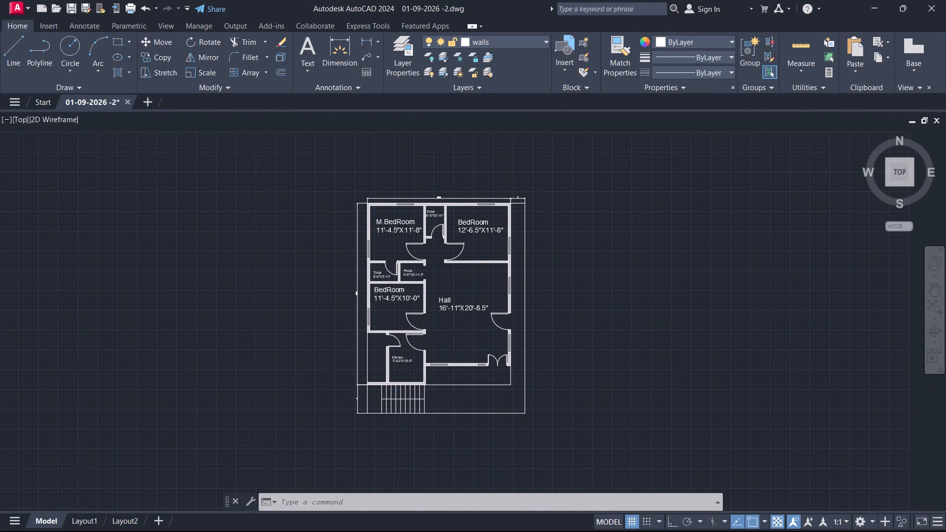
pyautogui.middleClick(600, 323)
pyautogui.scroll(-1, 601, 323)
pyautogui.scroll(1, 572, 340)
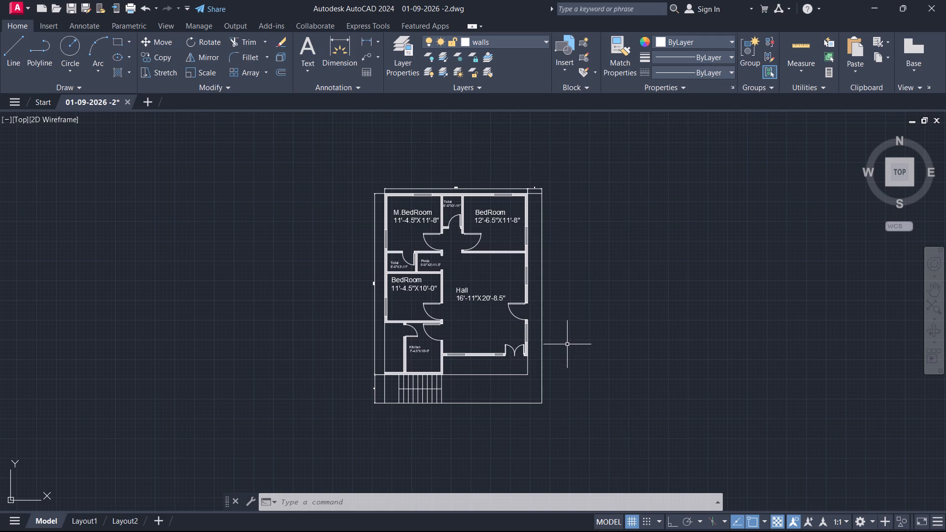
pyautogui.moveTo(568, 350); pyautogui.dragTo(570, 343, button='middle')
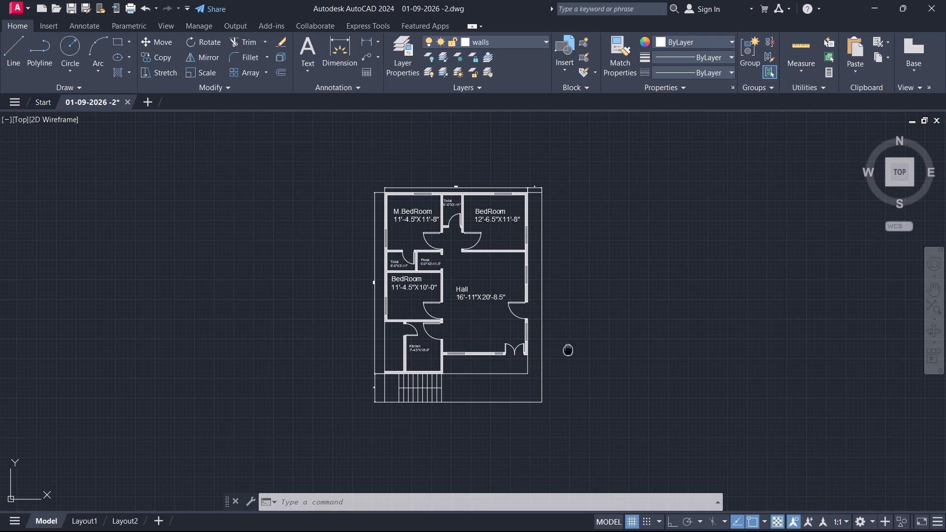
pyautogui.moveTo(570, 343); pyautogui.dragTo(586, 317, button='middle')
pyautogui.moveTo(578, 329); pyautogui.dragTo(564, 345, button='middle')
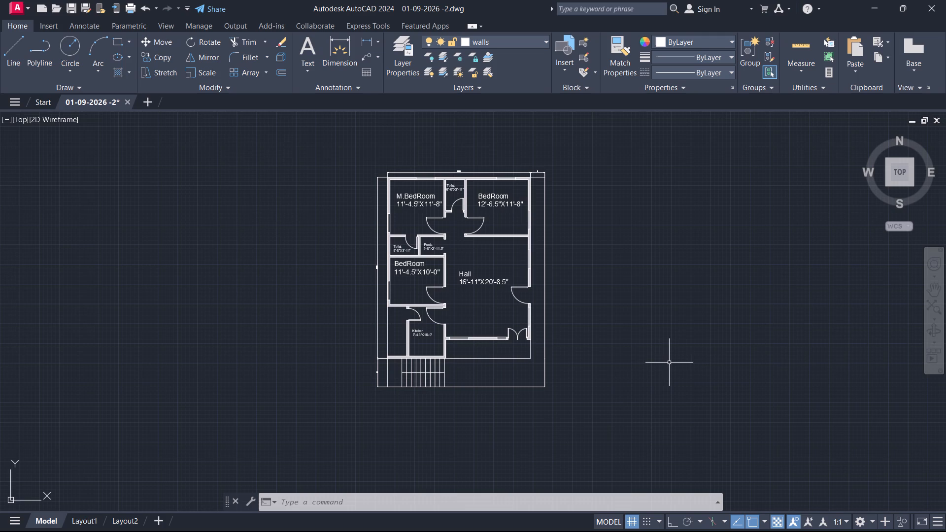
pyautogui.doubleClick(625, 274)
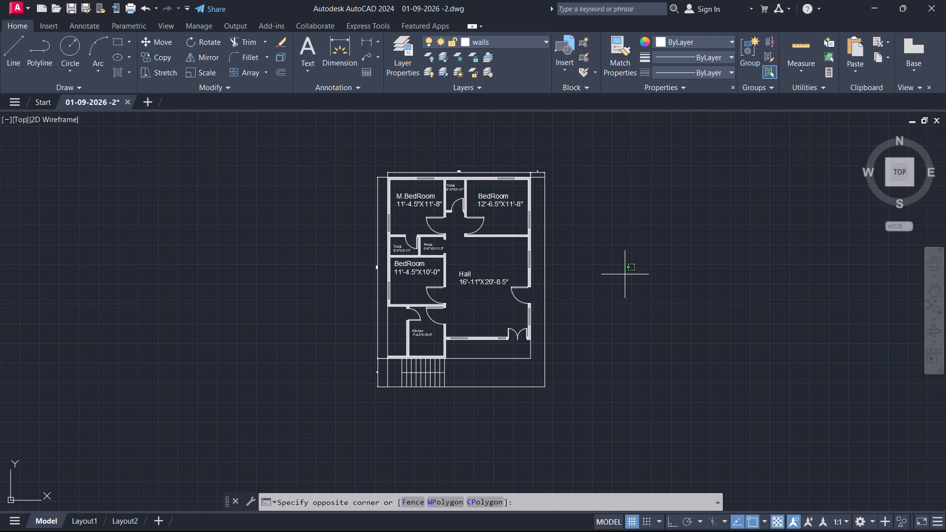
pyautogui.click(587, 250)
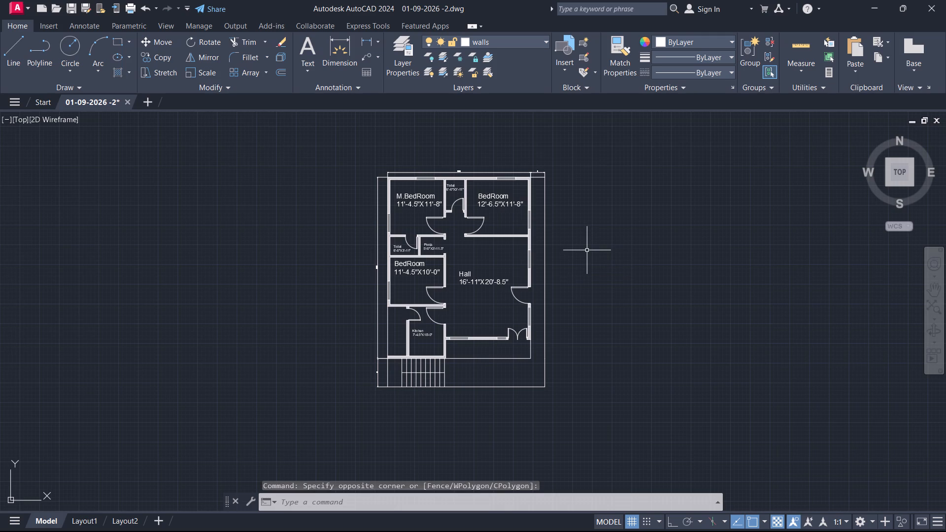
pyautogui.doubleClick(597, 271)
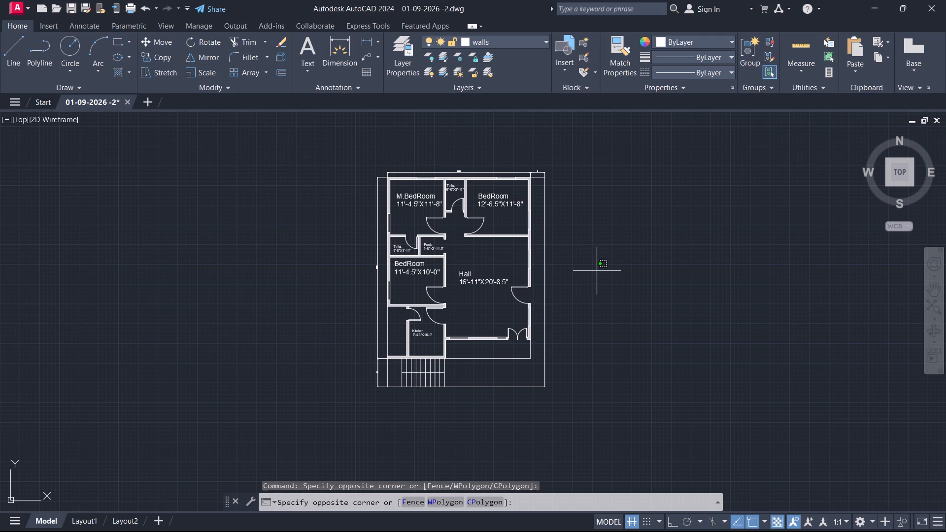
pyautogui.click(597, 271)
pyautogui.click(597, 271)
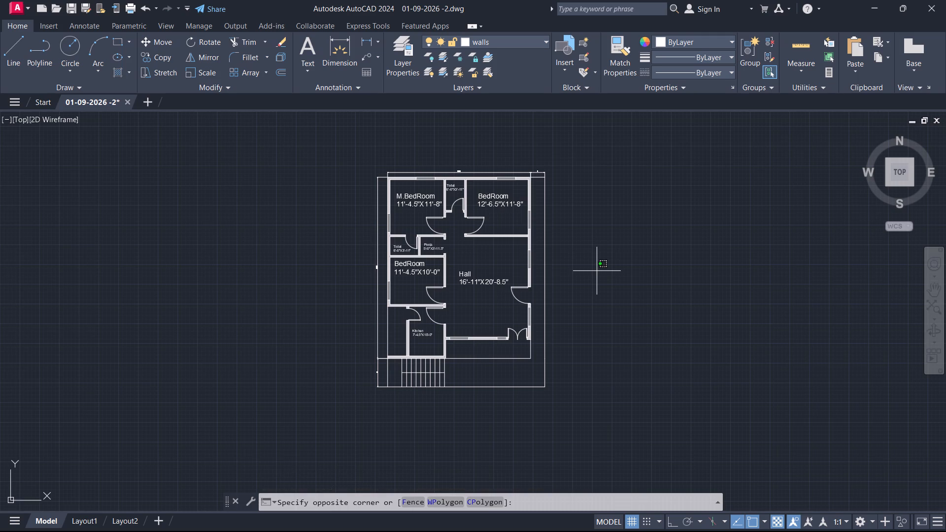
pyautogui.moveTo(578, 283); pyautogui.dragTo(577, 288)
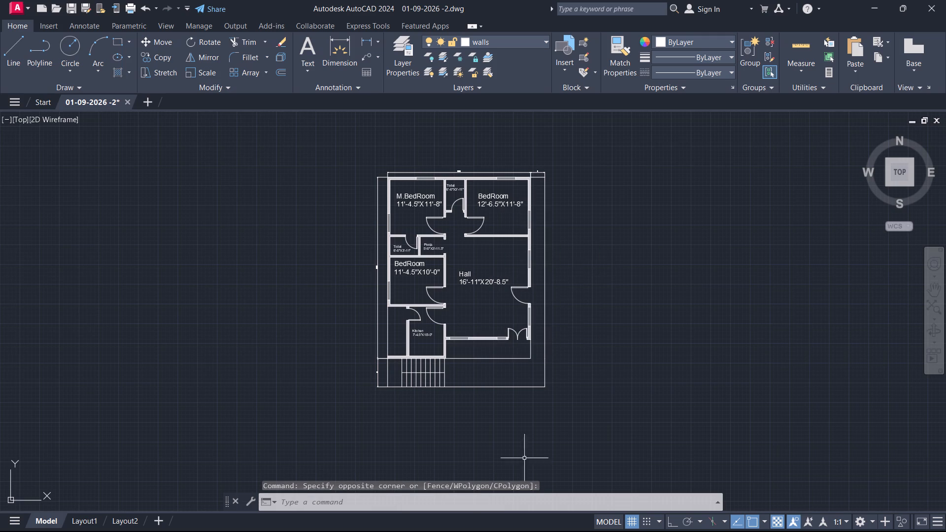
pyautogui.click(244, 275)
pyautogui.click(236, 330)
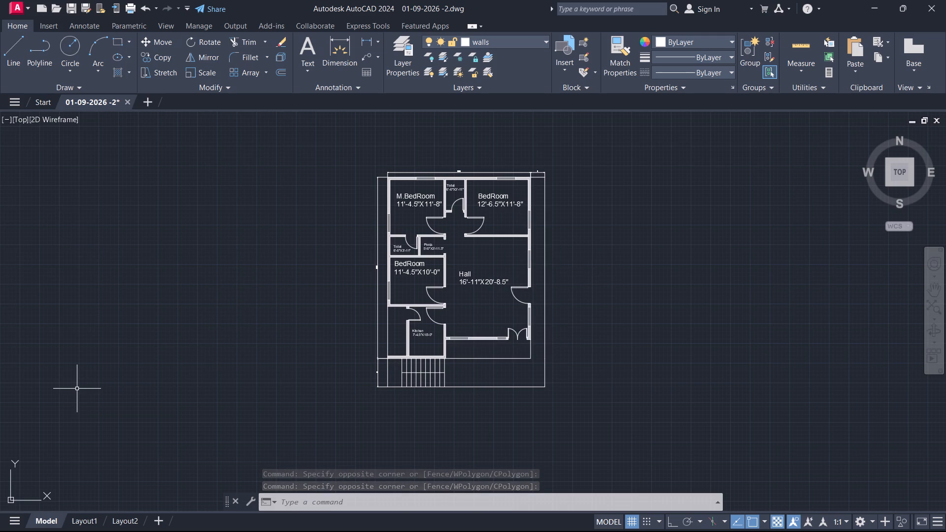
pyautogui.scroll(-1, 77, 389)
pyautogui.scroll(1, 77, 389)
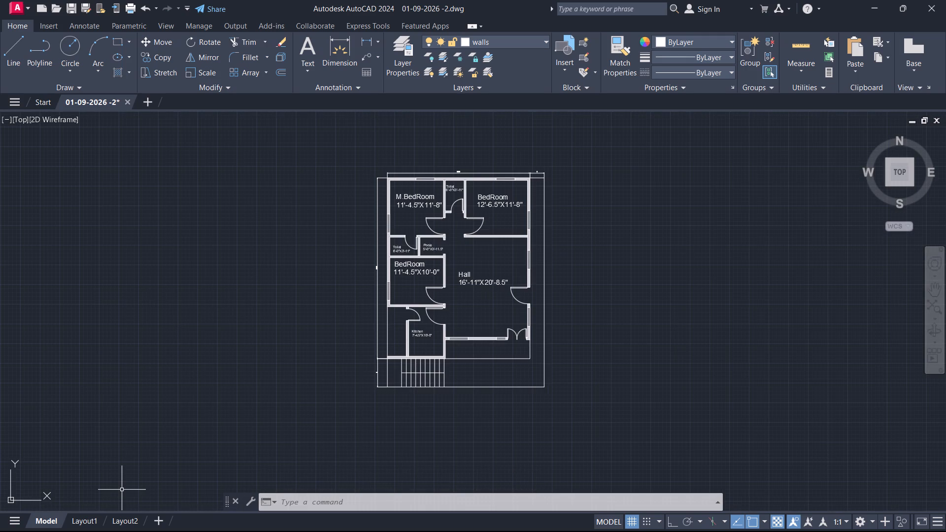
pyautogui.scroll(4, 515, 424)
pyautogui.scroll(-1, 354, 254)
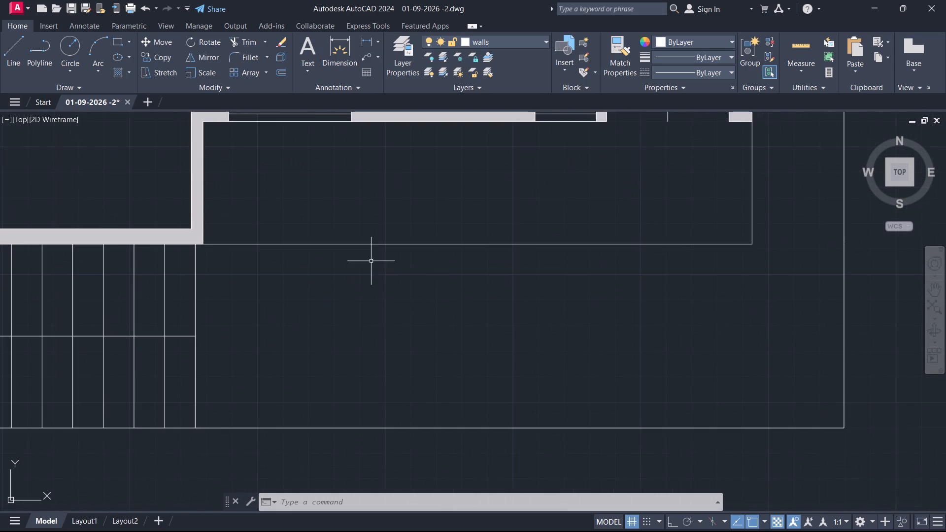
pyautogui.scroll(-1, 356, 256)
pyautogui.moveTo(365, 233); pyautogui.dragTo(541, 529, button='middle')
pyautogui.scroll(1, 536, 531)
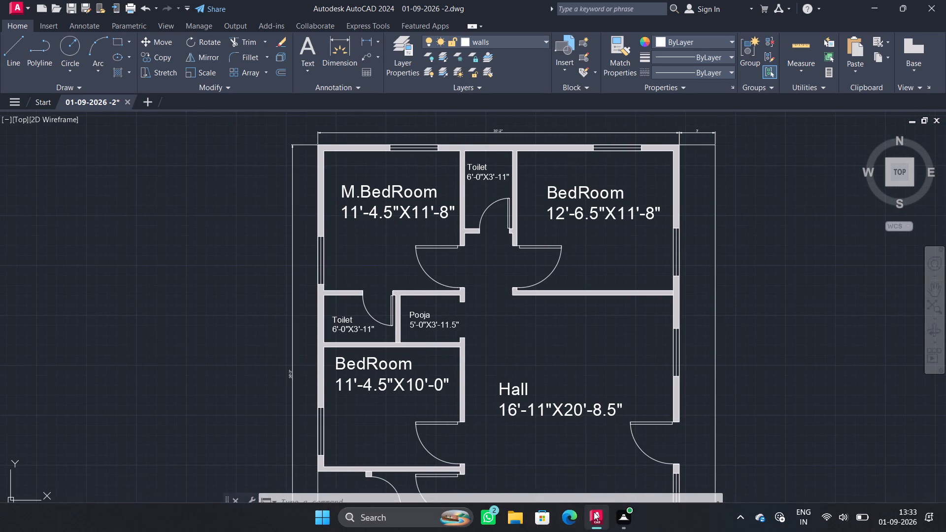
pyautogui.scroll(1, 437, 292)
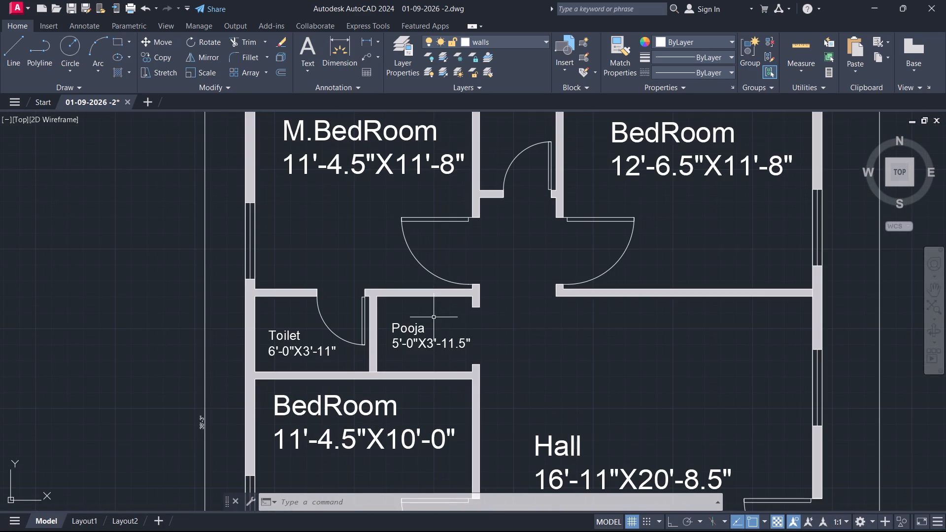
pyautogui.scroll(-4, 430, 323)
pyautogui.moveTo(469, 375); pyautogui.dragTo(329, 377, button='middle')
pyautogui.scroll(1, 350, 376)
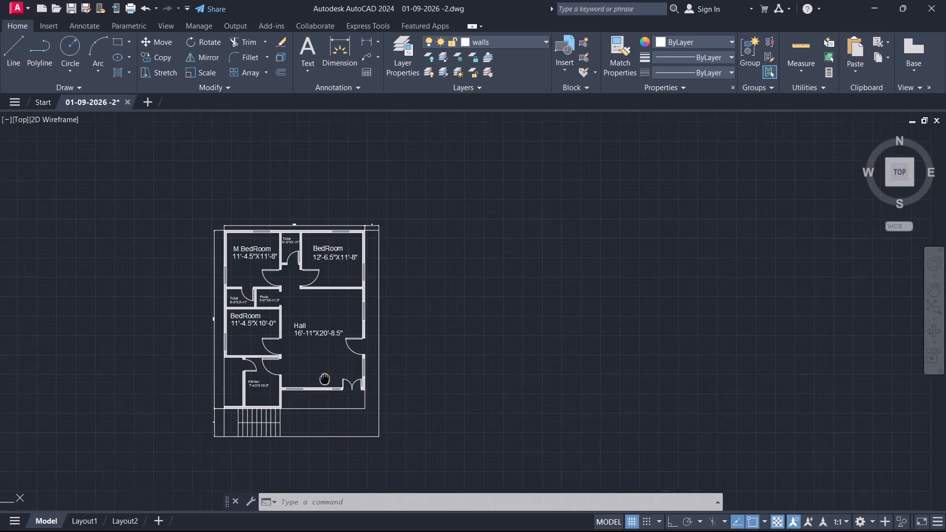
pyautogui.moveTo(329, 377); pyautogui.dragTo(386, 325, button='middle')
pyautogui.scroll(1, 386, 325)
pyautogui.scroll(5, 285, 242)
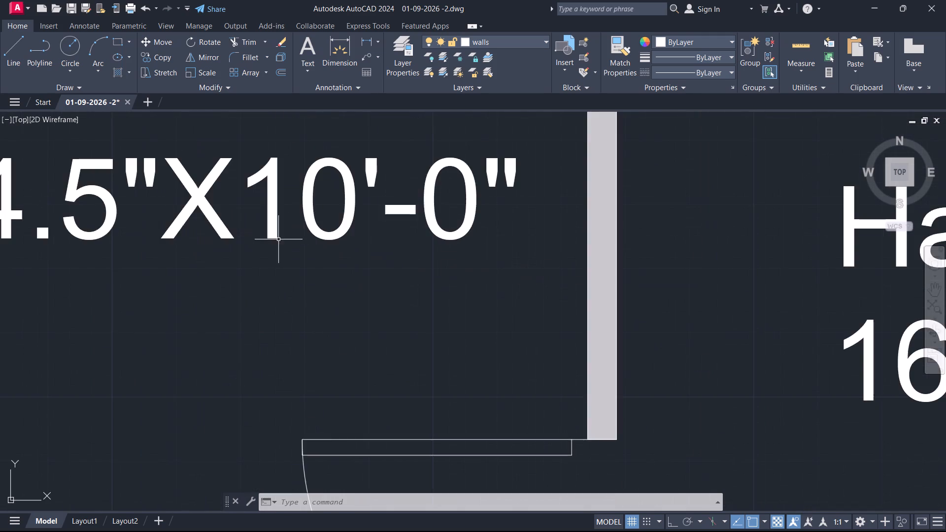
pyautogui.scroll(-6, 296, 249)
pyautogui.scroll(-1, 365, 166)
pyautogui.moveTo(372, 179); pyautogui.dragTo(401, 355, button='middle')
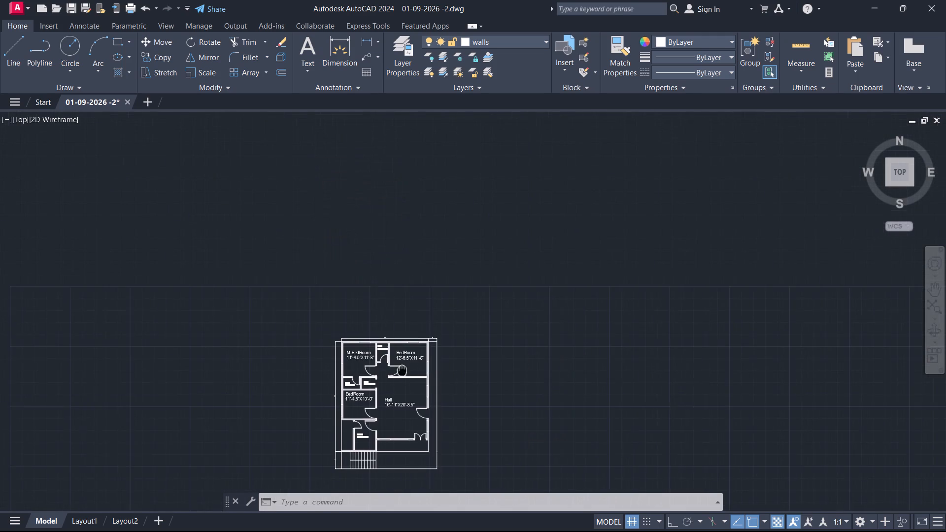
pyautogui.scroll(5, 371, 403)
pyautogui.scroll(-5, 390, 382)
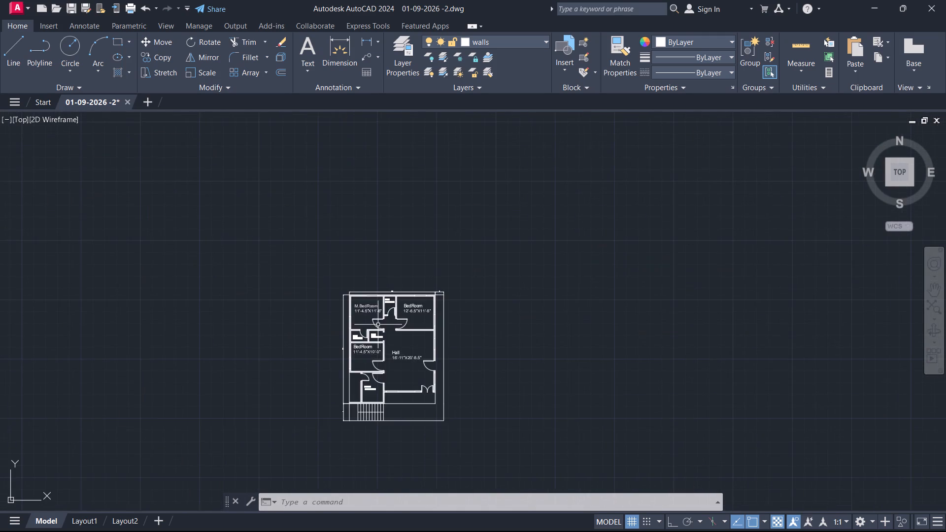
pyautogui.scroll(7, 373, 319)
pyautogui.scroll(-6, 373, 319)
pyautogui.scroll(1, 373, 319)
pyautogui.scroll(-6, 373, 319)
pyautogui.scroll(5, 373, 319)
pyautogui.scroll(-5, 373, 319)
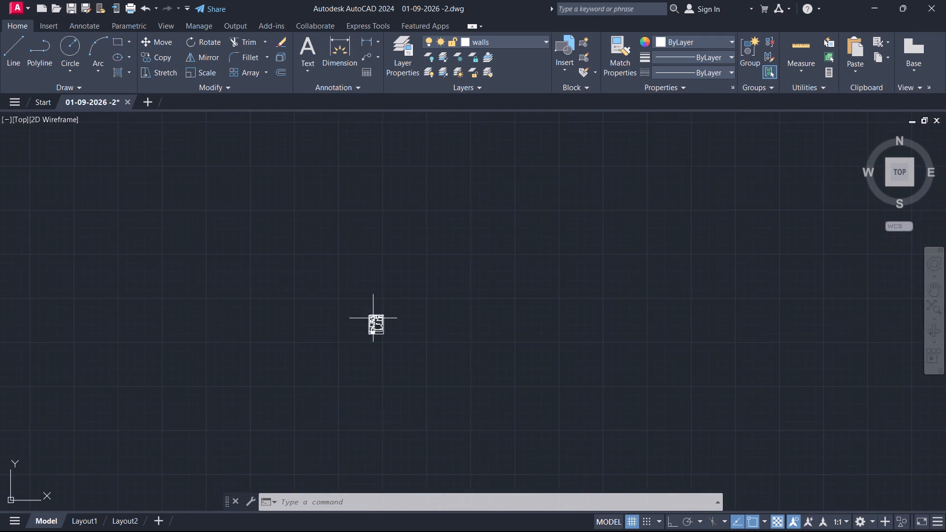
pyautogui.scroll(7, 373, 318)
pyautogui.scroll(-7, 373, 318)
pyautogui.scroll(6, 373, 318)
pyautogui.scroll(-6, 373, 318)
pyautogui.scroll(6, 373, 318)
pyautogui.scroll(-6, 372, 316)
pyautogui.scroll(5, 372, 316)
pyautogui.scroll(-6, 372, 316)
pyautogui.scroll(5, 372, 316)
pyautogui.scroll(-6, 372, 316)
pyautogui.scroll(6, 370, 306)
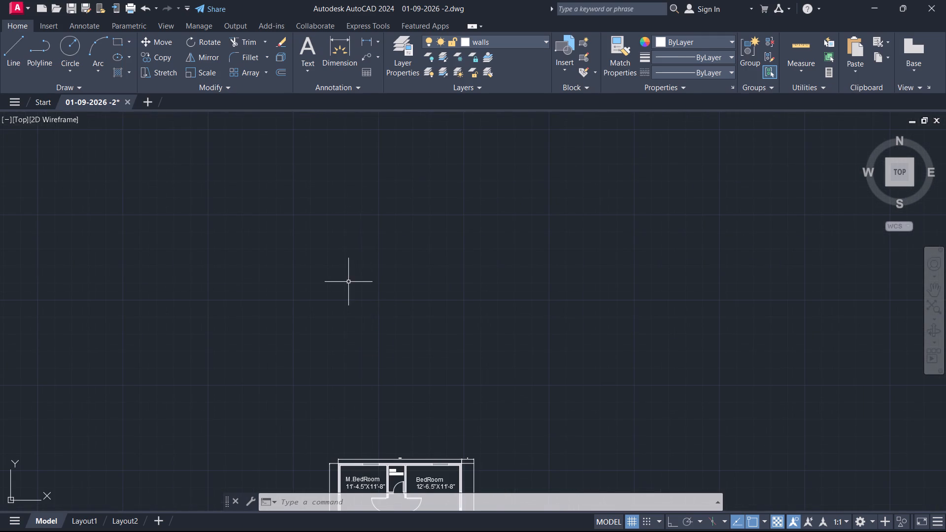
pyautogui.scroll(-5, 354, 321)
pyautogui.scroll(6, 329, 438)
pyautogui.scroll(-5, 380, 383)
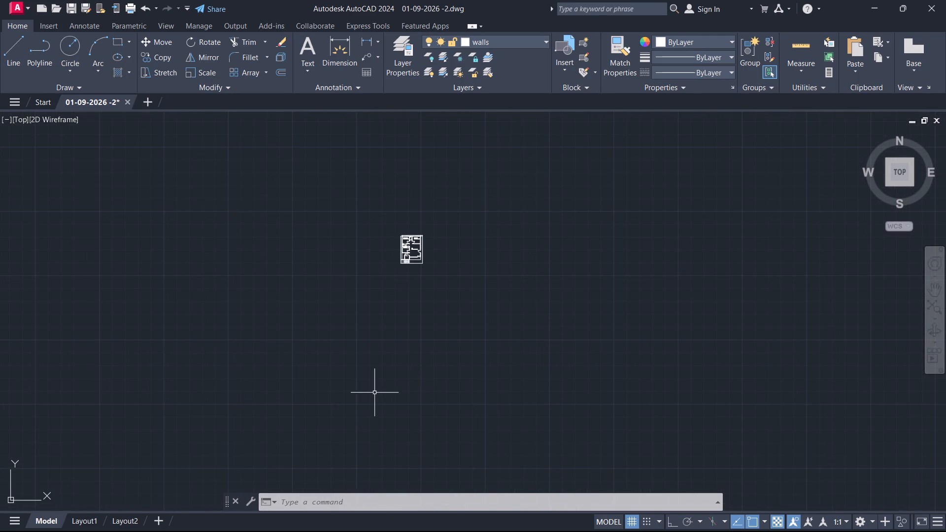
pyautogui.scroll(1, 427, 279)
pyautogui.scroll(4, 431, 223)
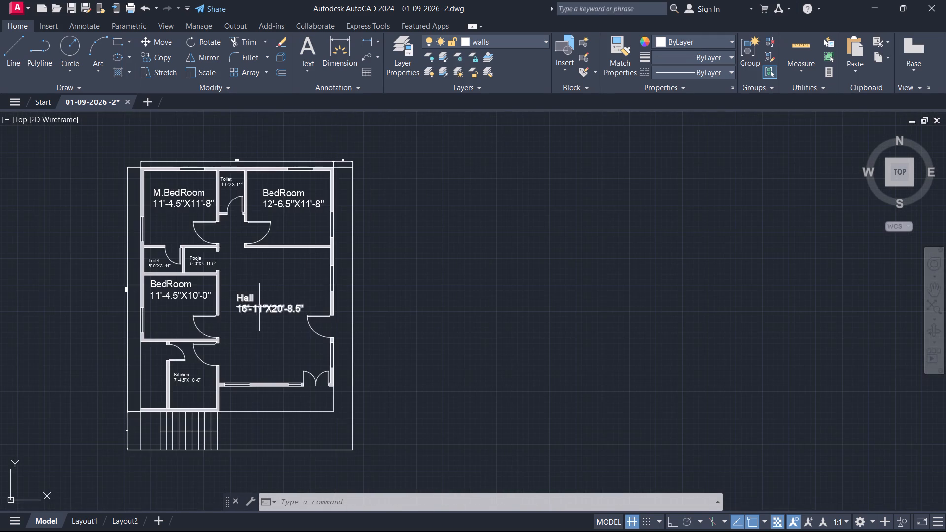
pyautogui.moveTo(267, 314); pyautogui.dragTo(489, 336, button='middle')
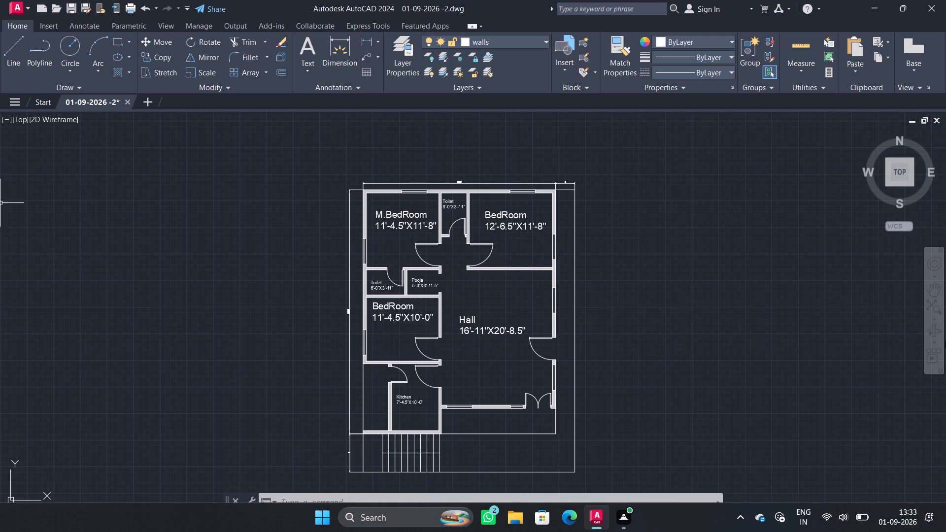
# Save the floor plan drawing under its current file name.
pyautogui.moveTo(0, 307); pyautogui.dragTo(945, 103)
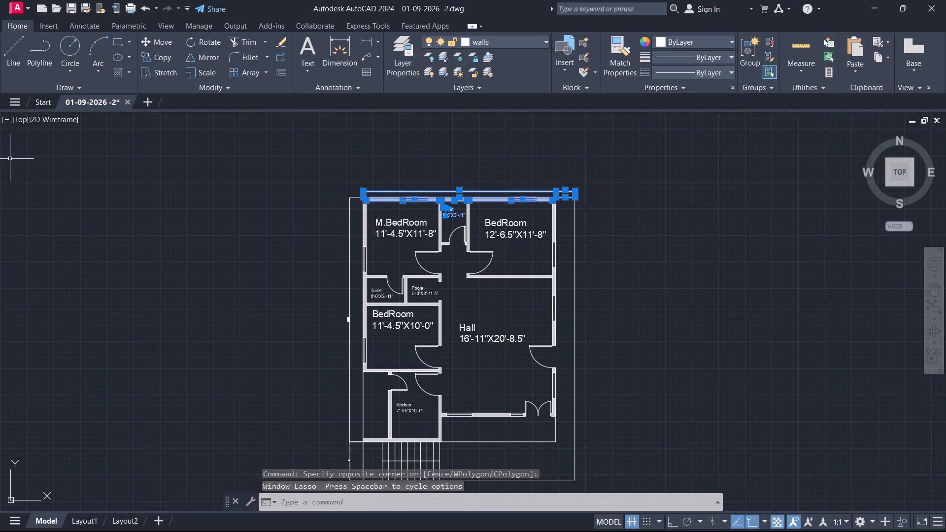
pyautogui.press('space')
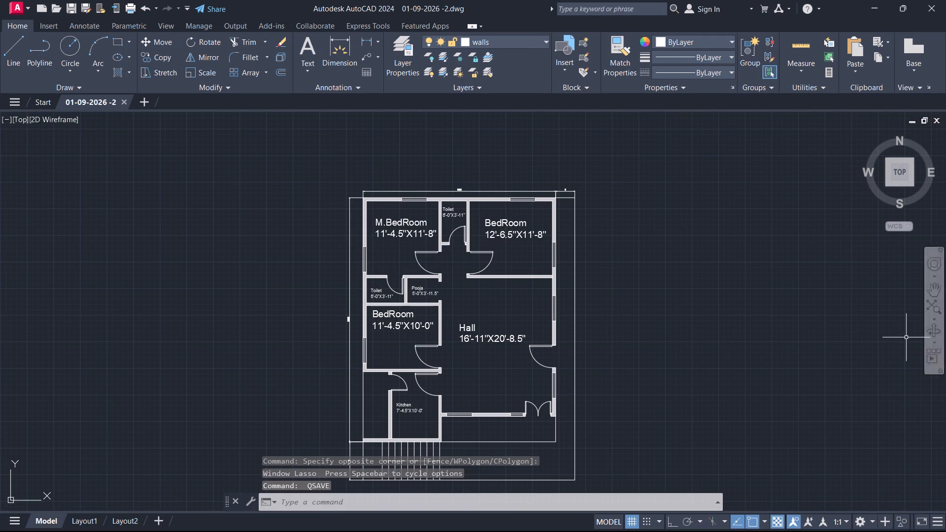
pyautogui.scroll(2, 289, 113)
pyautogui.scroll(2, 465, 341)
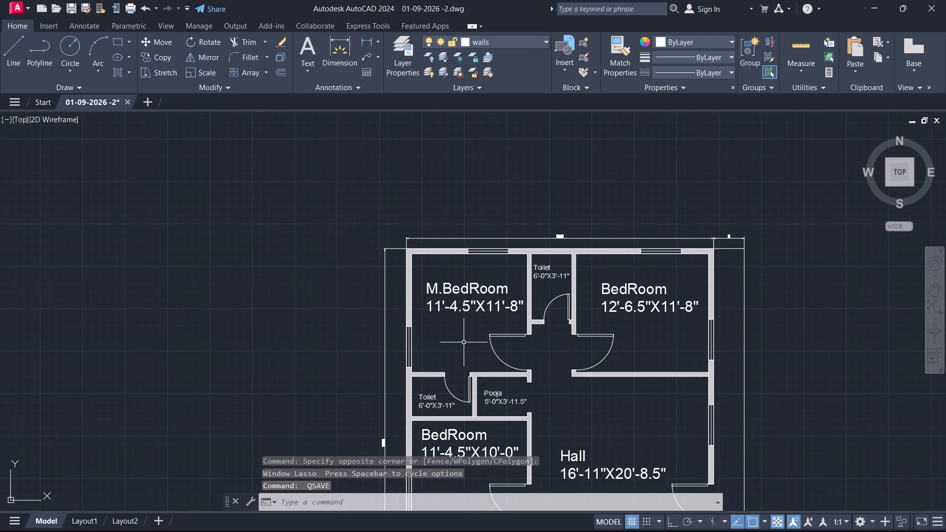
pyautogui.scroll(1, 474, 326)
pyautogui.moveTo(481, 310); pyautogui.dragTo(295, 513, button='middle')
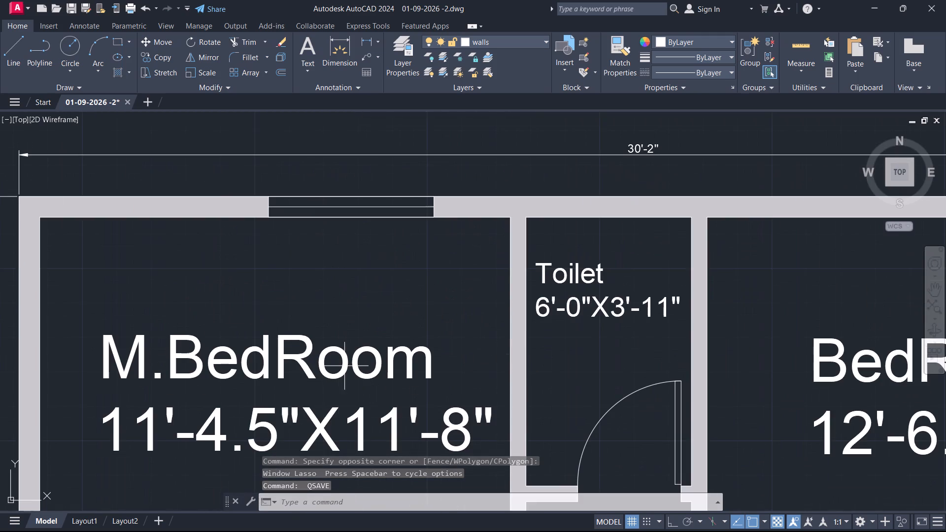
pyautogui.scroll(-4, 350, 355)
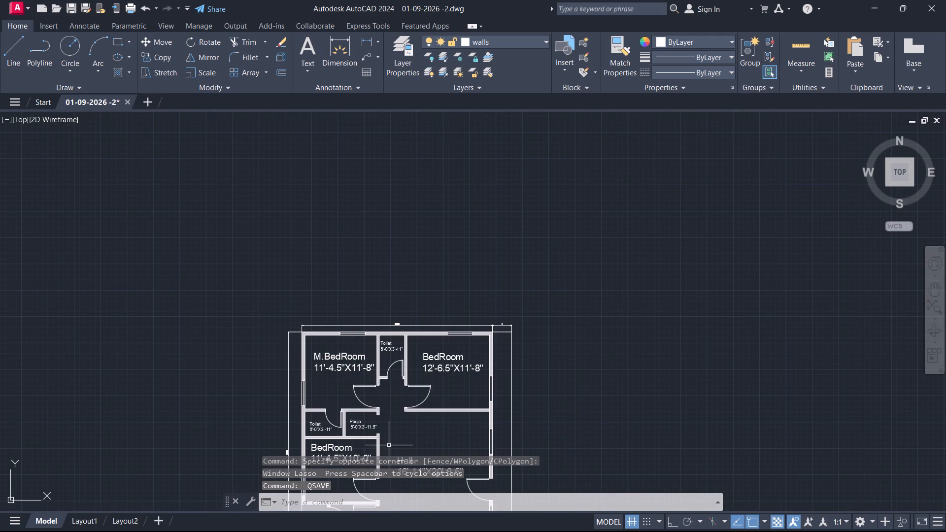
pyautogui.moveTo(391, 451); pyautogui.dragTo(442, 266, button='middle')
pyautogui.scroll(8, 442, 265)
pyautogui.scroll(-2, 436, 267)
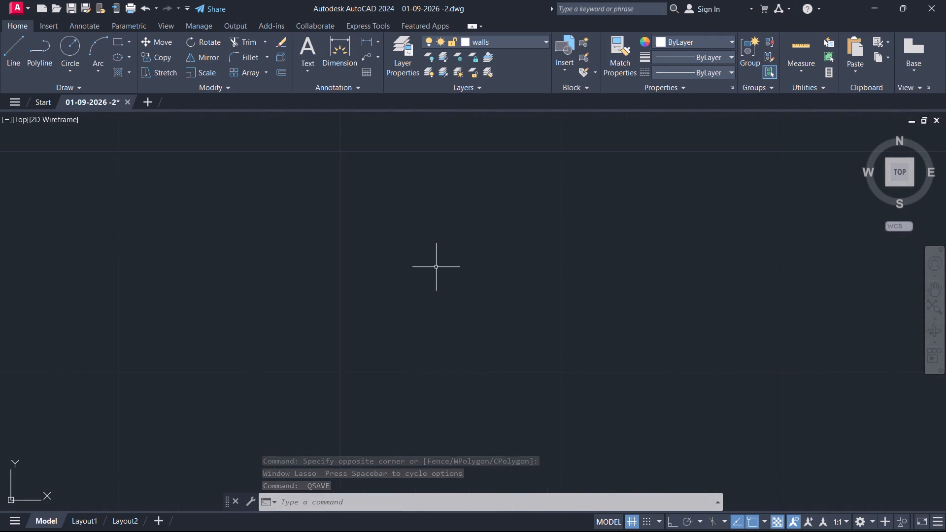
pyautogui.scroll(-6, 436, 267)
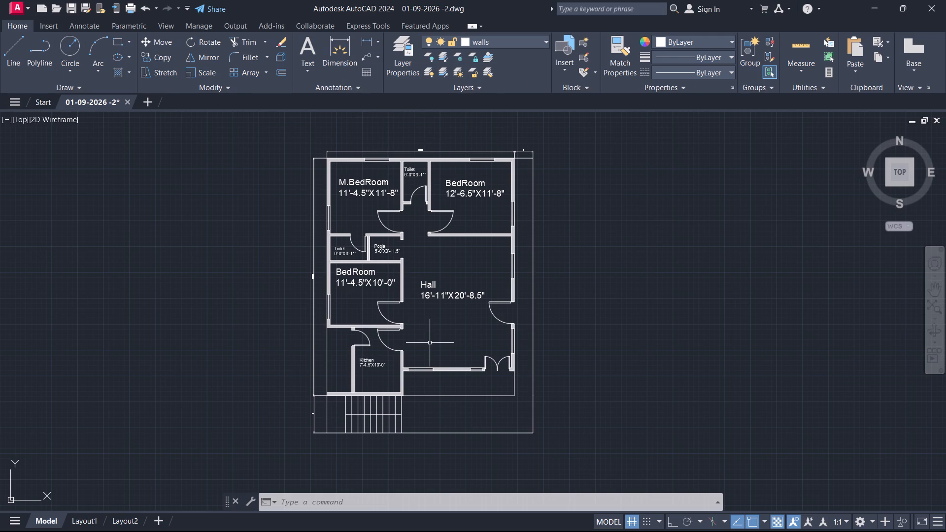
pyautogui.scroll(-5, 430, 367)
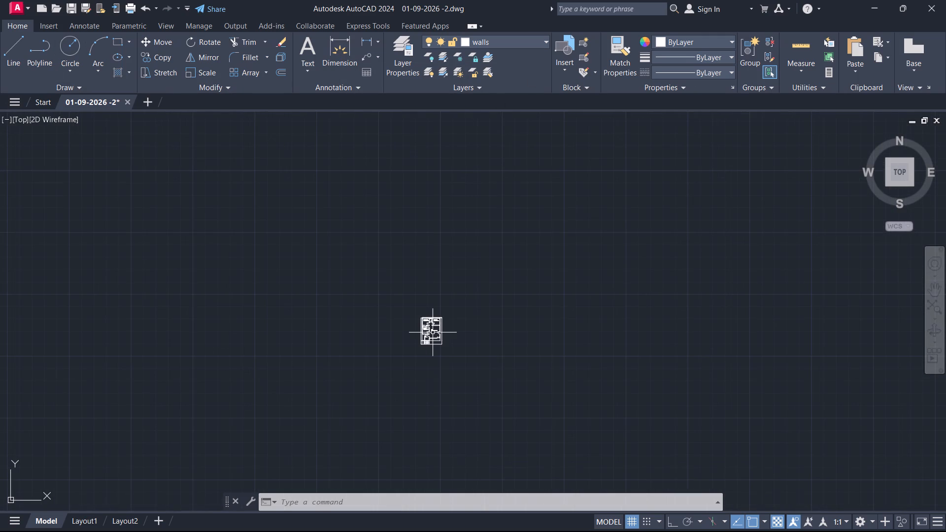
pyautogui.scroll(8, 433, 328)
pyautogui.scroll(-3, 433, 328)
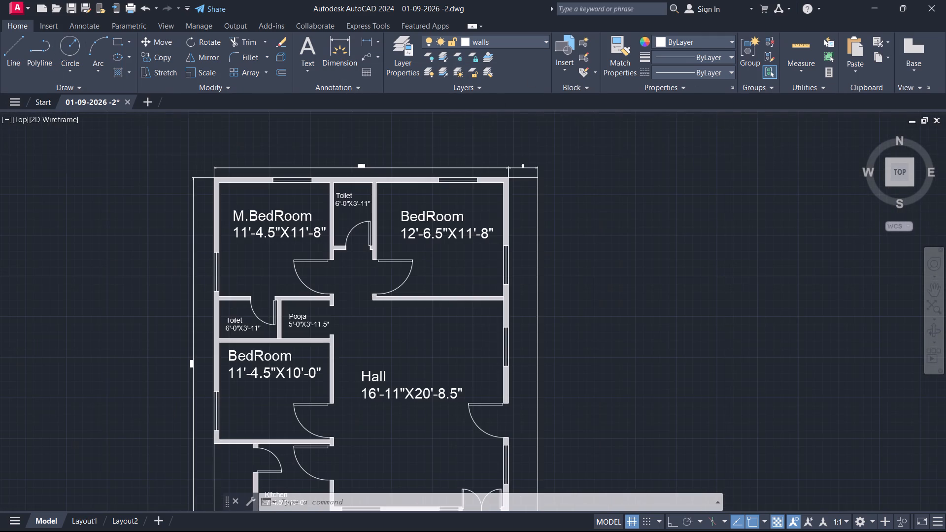
# Examine the wall junction and outer-wall windows between the 12'-6.5"X11'-8" bedroom and the hall.
pyautogui.scroll(-5, 433, 327)
pyautogui.scroll(5, 433, 327)
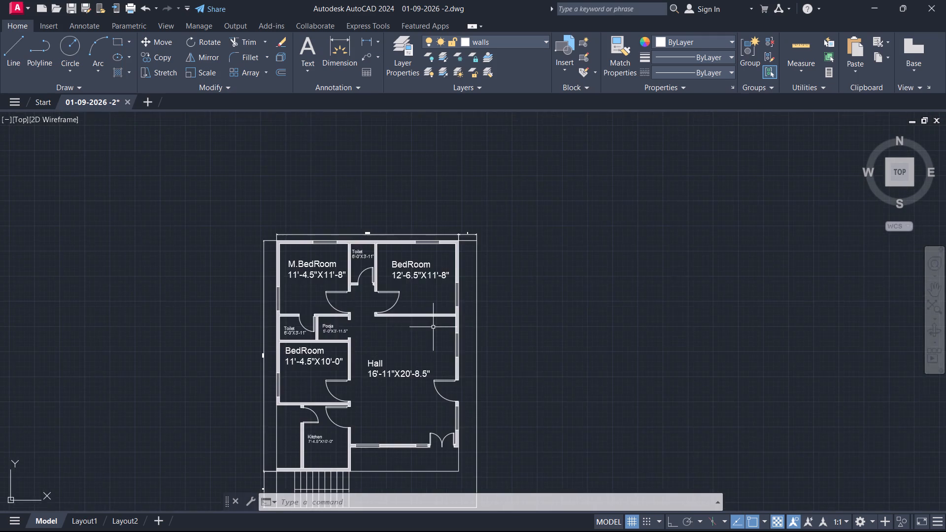
pyautogui.scroll(-3, 433, 327)
pyautogui.scroll(4, 433, 327)
pyautogui.scroll(-2, 433, 327)
pyautogui.scroll(5, 433, 327)
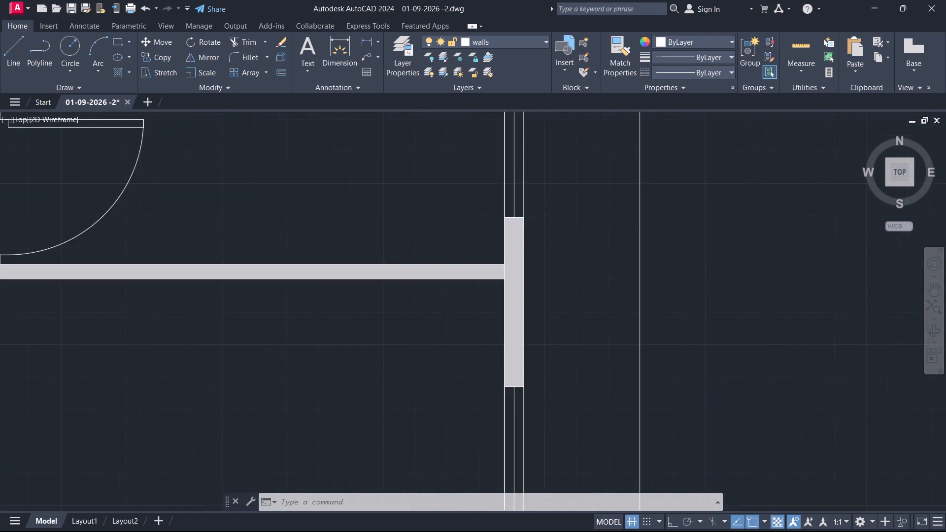
pyautogui.scroll(1, 433, 327)
pyautogui.scroll(-4, 433, 327)
pyautogui.scroll(1, 433, 327)
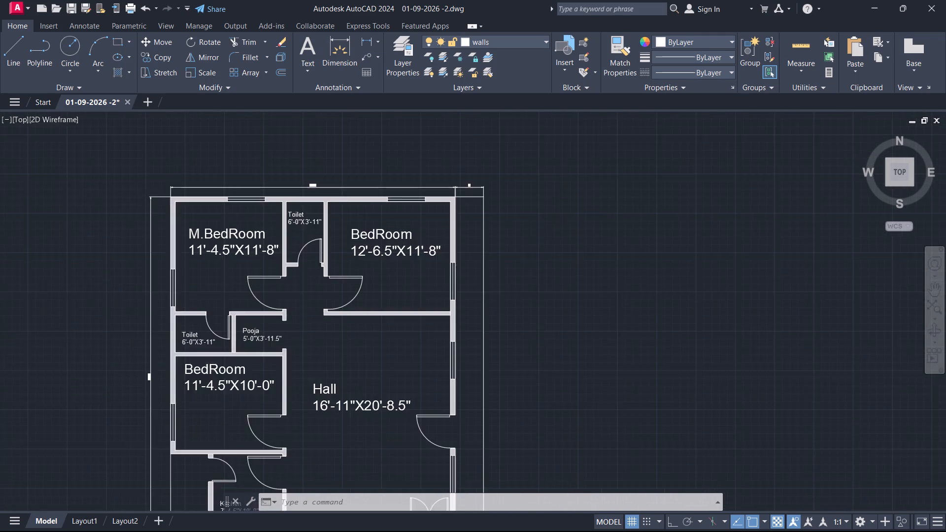
pyautogui.scroll(-3, 433, 327)
pyautogui.scroll(5, 433, 327)
pyautogui.scroll(-1, 433, 327)
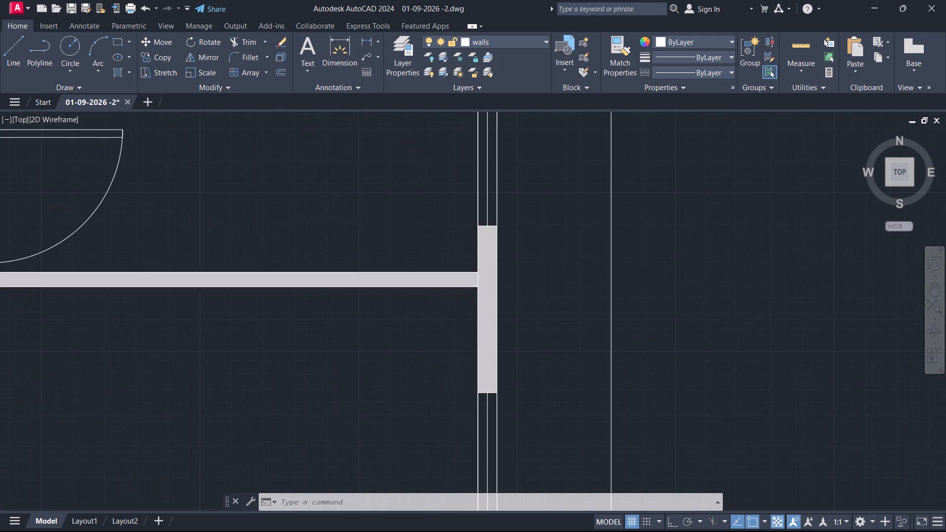
pyautogui.scroll(2, 433, 327)
pyautogui.scroll(-2, 433, 327)
pyautogui.scroll(4, 433, 327)
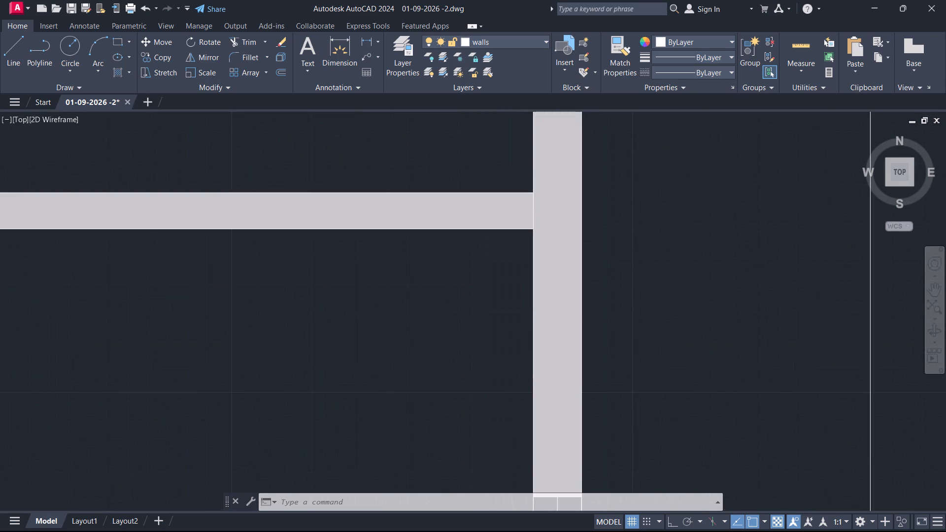
pyautogui.scroll(-4, 433, 327)
pyautogui.scroll(1, 433, 327)
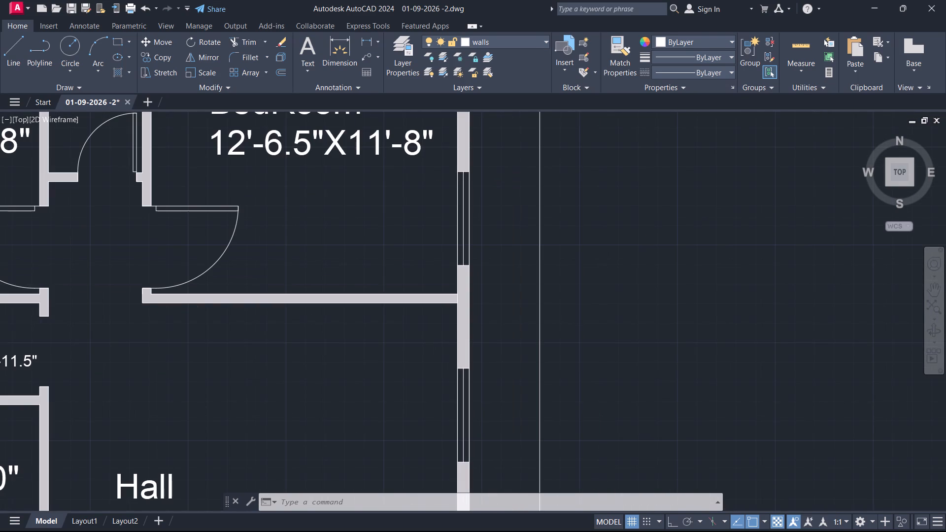
pyautogui.scroll(-2, 433, 327)
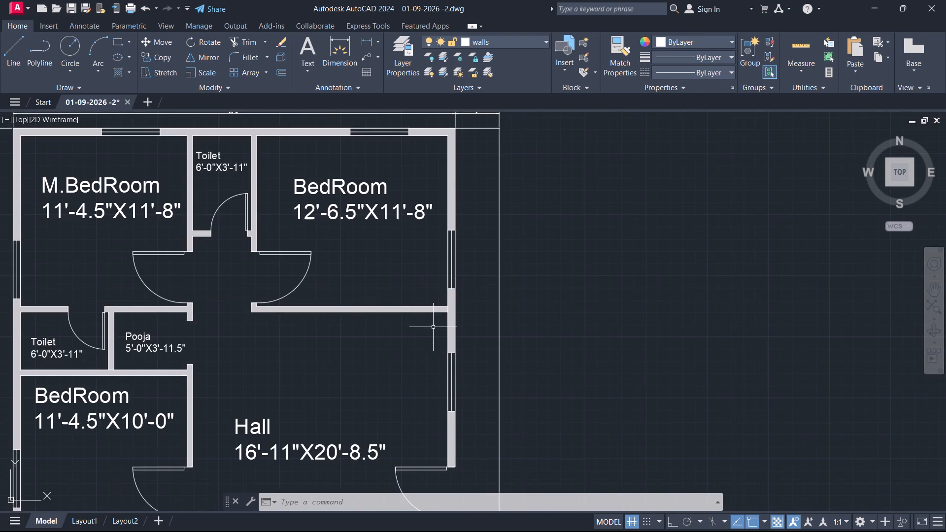
# Review the room labels, doors and partition walls around the hall, bedrooms, toilets and pooja room.
pyautogui.scroll(-1, 327, 391)
pyautogui.moveTo(327, 391); pyautogui.dragTo(472, 359, button='middle')
pyautogui.scroll(2, 467, 353)
pyautogui.scroll(-2, 467, 353)
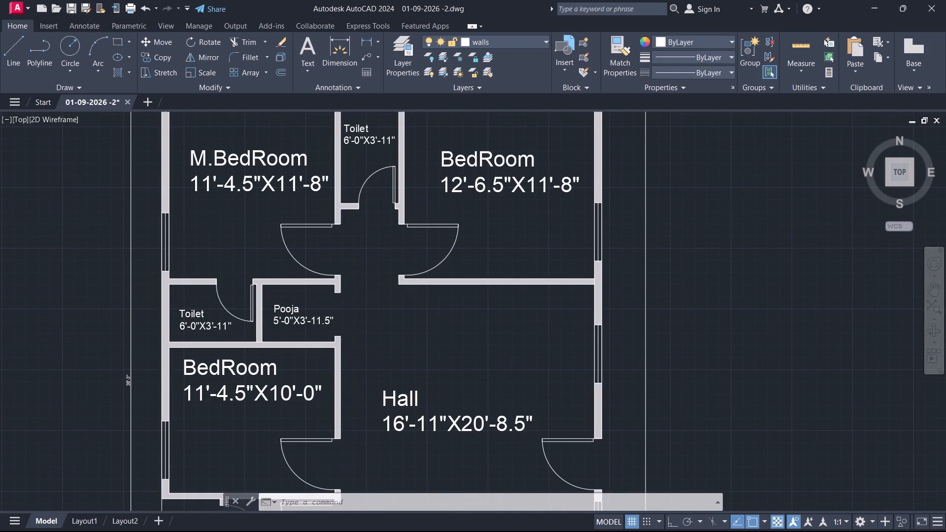
pyautogui.scroll(1, 467, 353)
pyautogui.scroll(-2, 467, 353)
pyautogui.scroll(3, 467, 353)
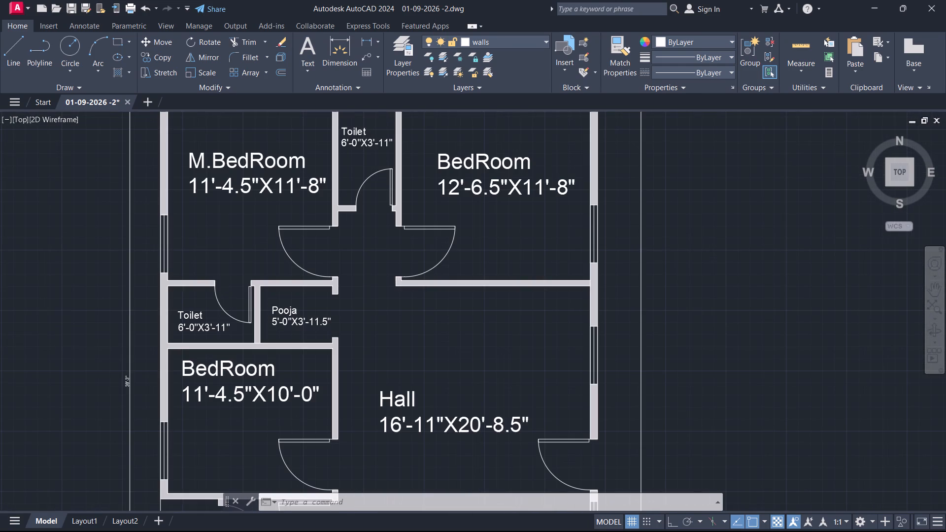
pyautogui.scroll(-1, 467, 353)
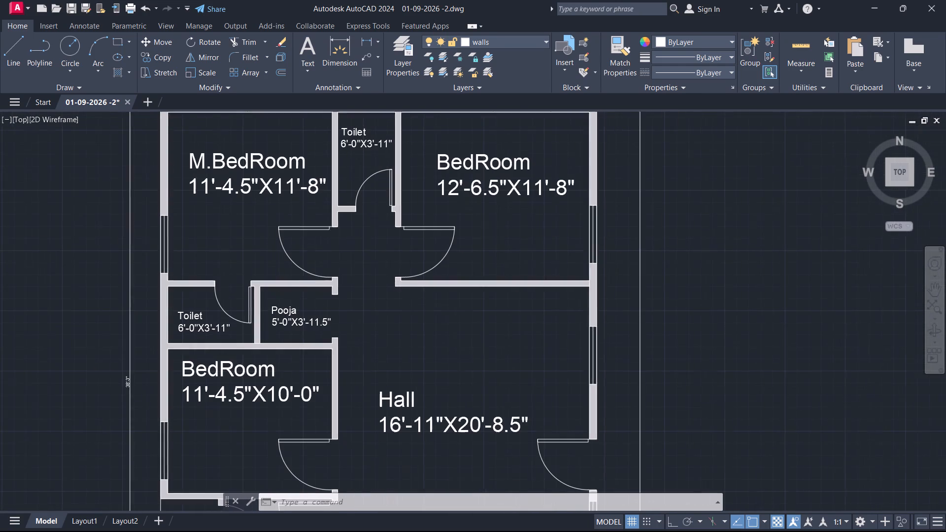
pyautogui.scroll(-2, 467, 353)
pyautogui.scroll(4, 467, 353)
pyautogui.scroll(-5, 467, 353)
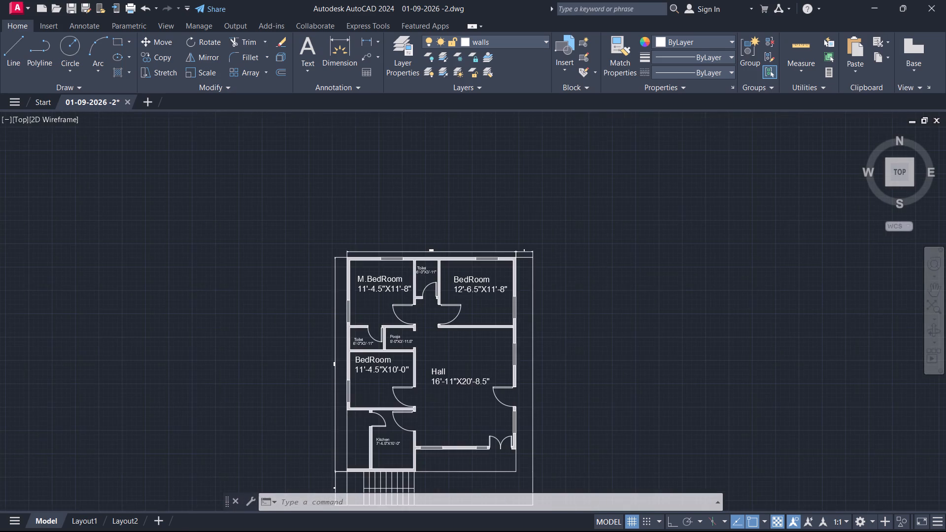
pyautogui.scroll(5, 467, 353)
pyautogui.scroll(-4, 466, 352)
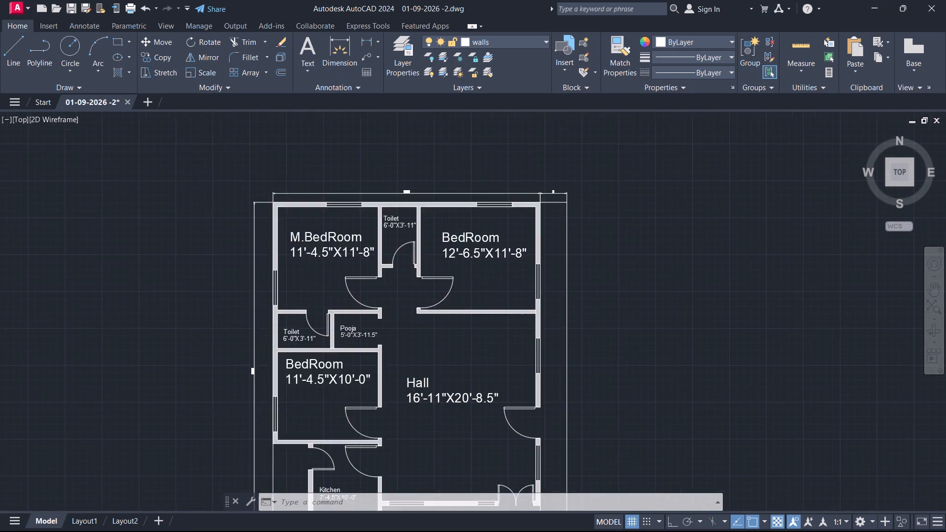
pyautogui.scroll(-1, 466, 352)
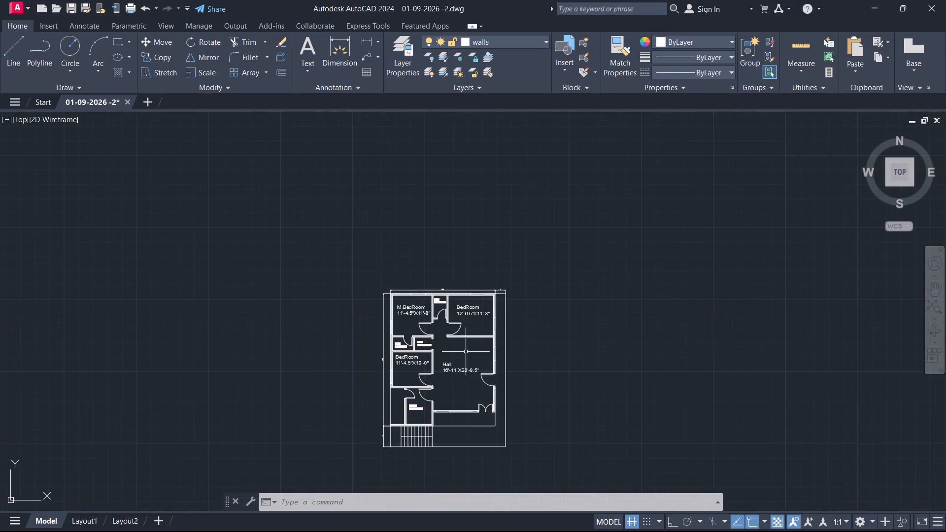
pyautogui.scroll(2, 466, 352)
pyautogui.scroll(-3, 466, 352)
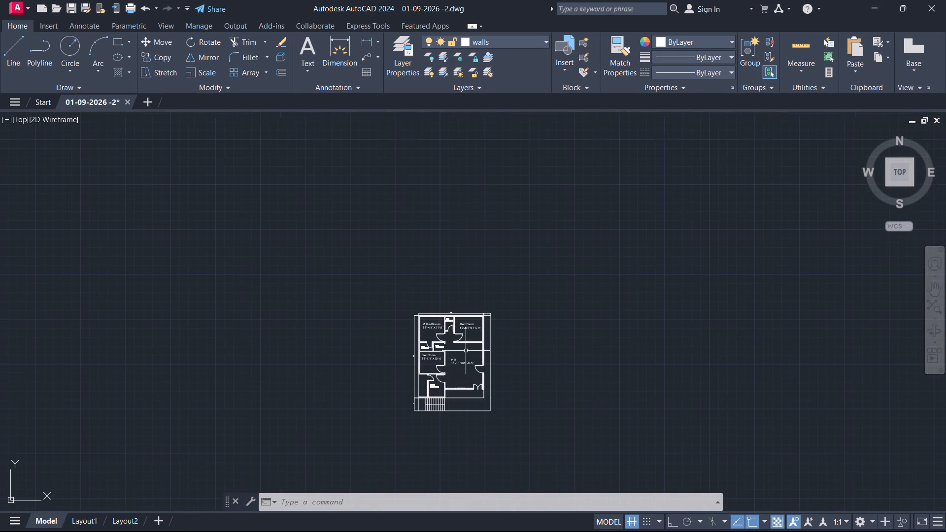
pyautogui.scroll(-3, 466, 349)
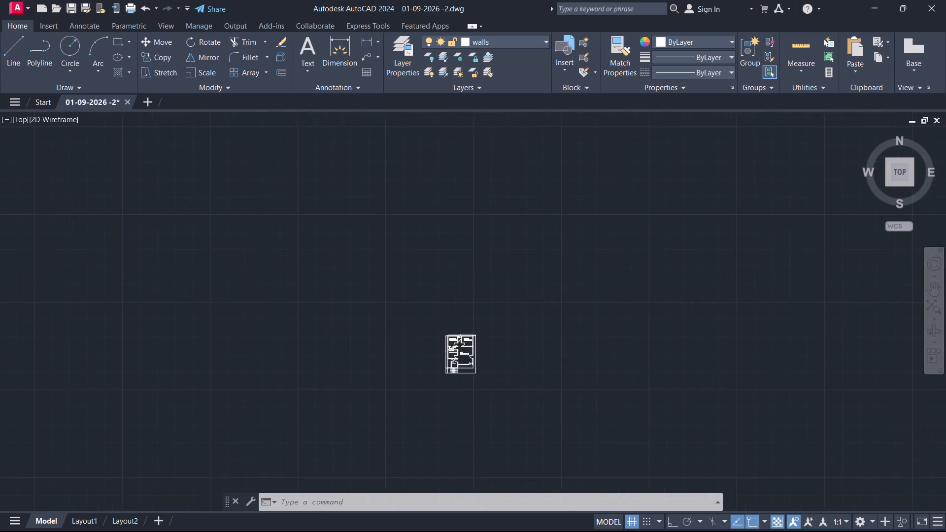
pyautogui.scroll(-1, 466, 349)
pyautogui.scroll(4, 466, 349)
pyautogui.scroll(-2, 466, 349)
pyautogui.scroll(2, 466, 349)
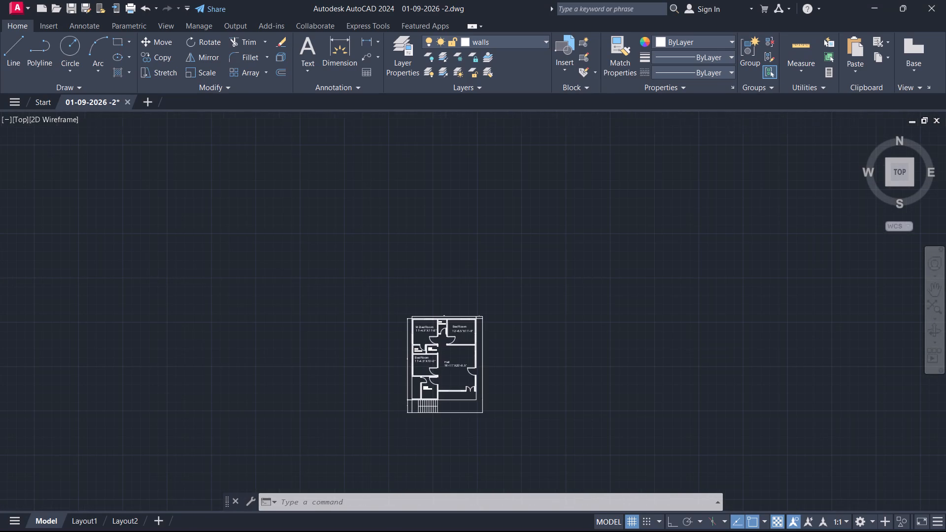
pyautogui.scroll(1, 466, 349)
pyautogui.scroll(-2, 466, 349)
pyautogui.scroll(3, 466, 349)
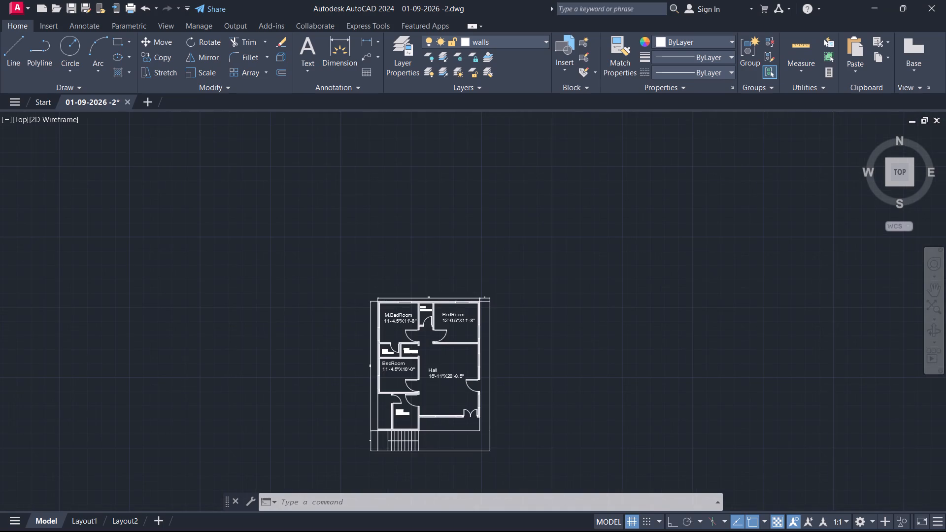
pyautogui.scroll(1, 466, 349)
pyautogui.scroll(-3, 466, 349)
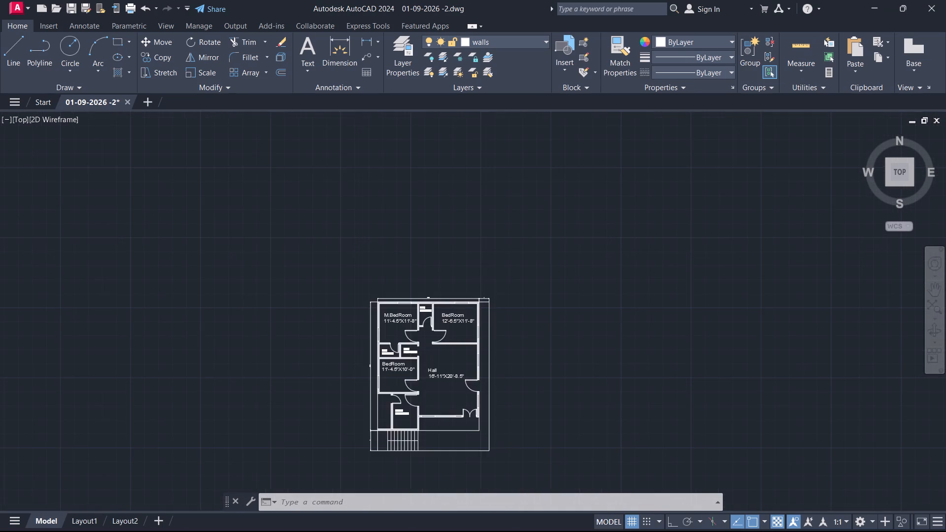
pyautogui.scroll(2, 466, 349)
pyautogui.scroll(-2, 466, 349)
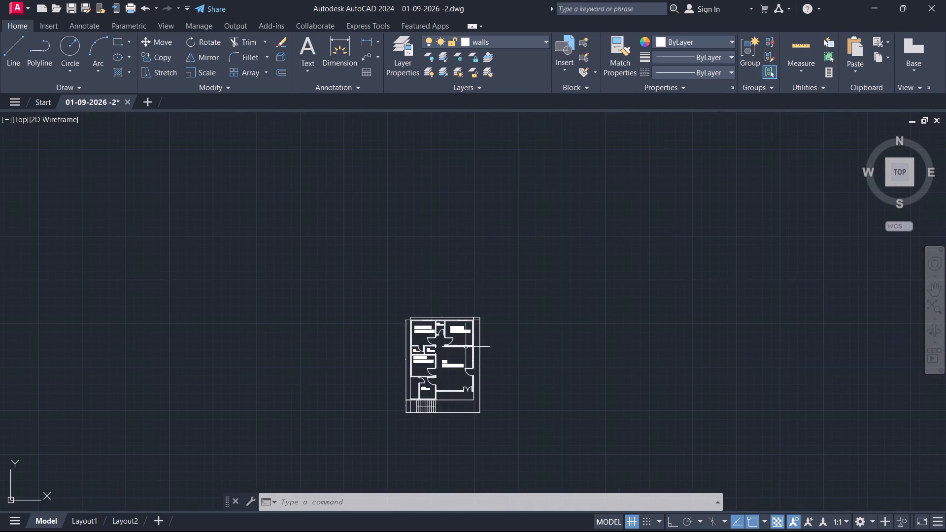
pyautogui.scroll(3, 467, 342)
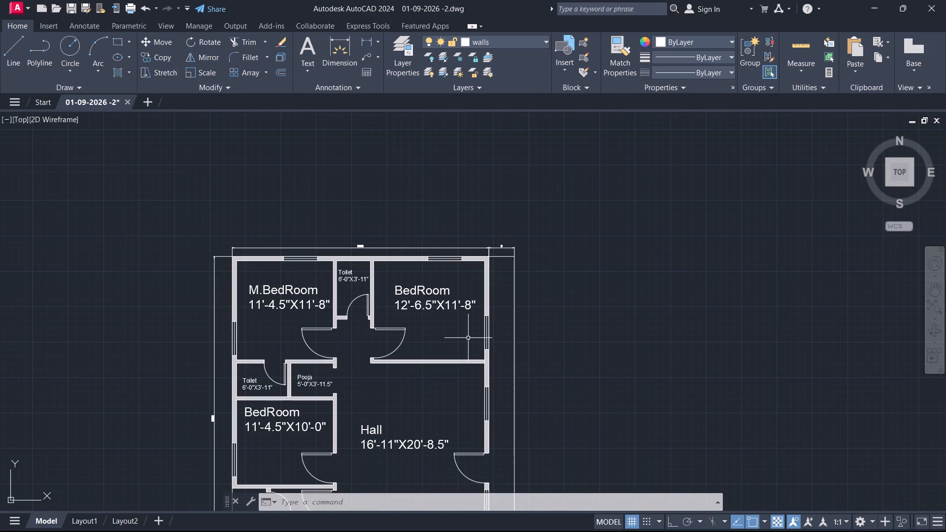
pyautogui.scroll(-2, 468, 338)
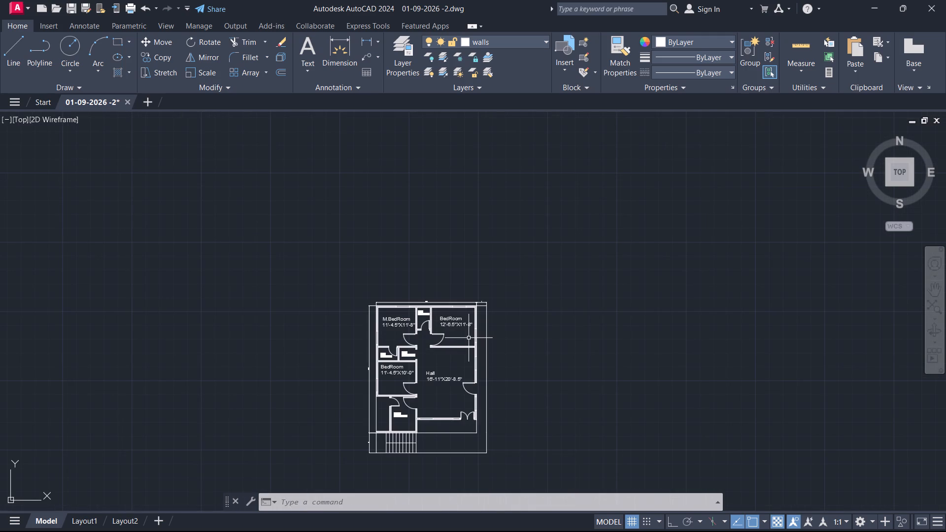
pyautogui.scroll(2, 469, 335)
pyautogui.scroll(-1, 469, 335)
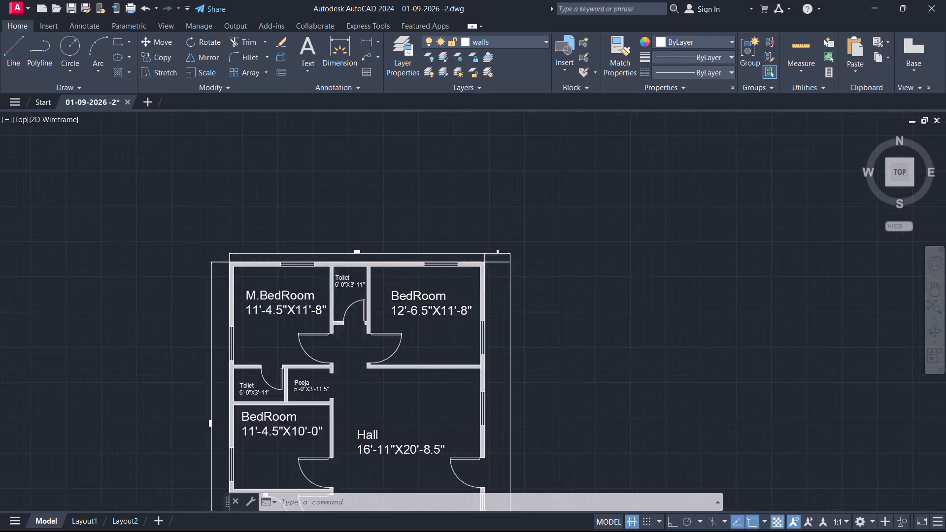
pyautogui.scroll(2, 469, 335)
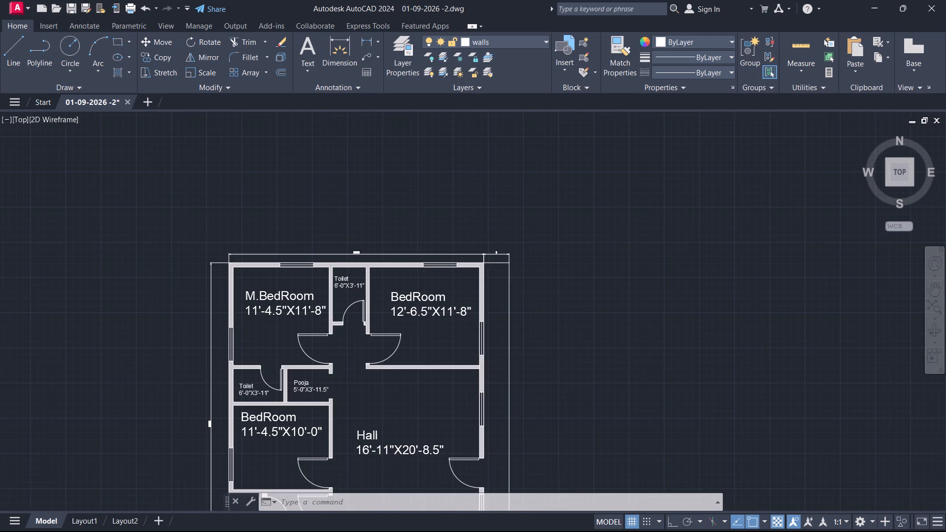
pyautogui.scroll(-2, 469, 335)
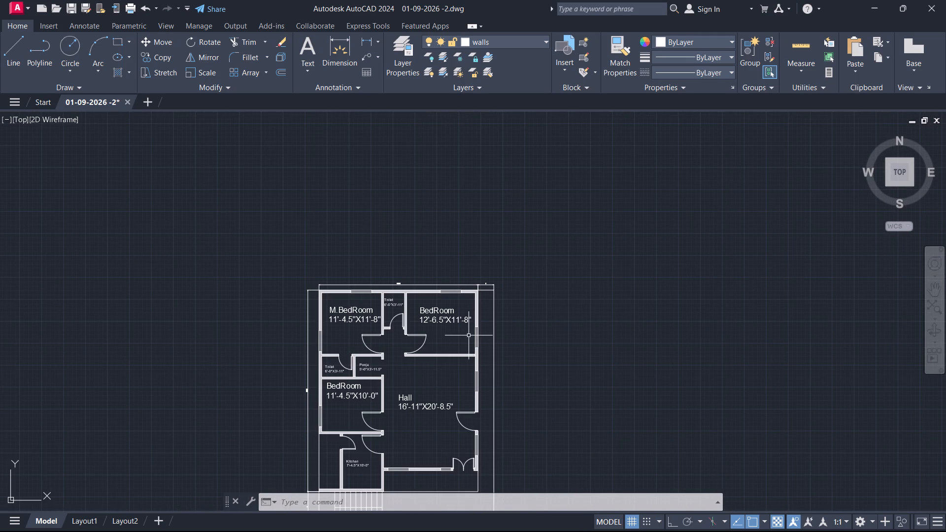
# Inspect the full floor plan, checking the hall, kitchen and lower bedroom with their doors and windows.
pyautogui.moveTo(413, 387); pyautogui.dragTo(443, 283, button='middle')
pyautogui.scroll(-1, 413, 387)
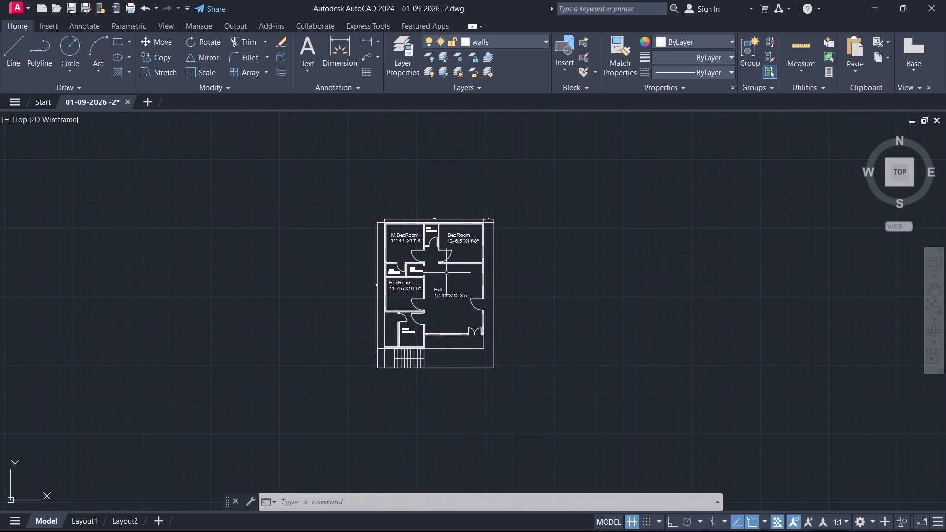
pyautogui.scroll(2, 446, 271)
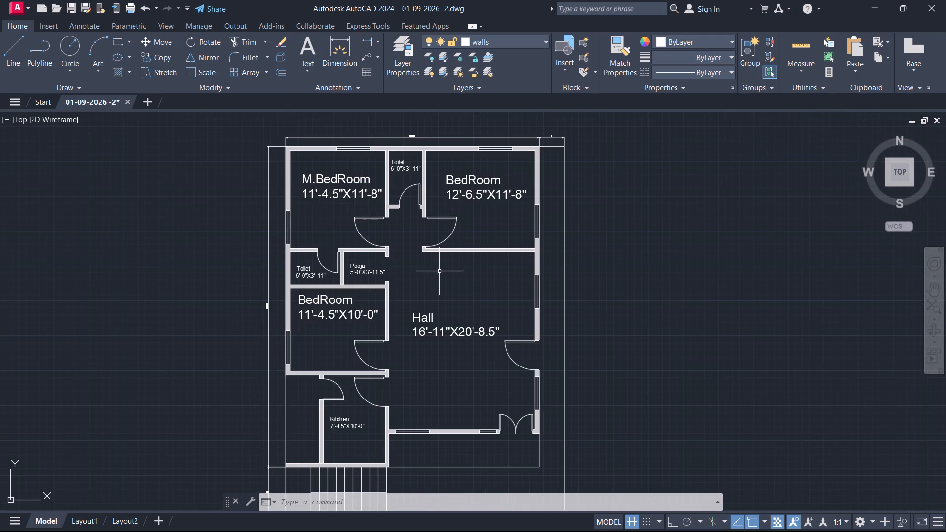
pyautogui.scroll(-2, 439, 272)
pyautogui.scroll(1, 459, 333)
pyautogui.scroll(2, 461, 289)
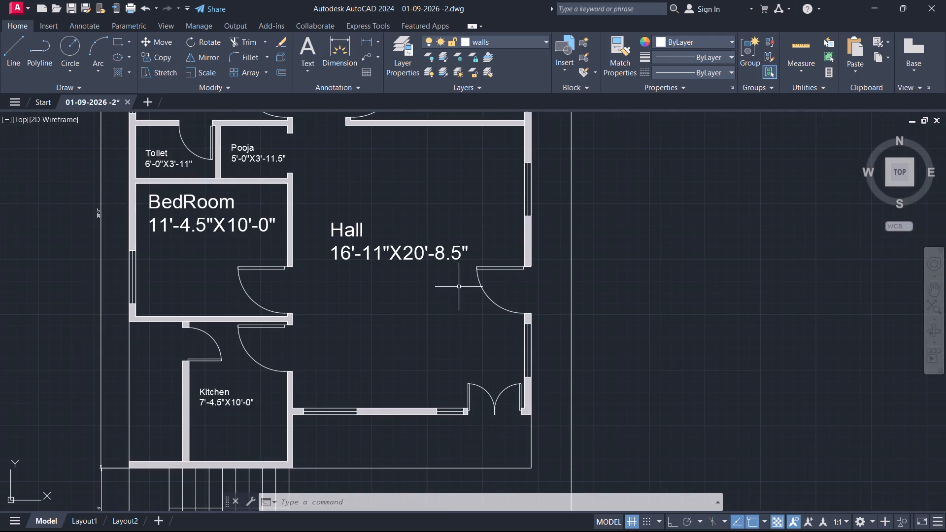
pyautogui.moveTo(451, 276); pyautogui.dragTo(569, 355, button='middle')
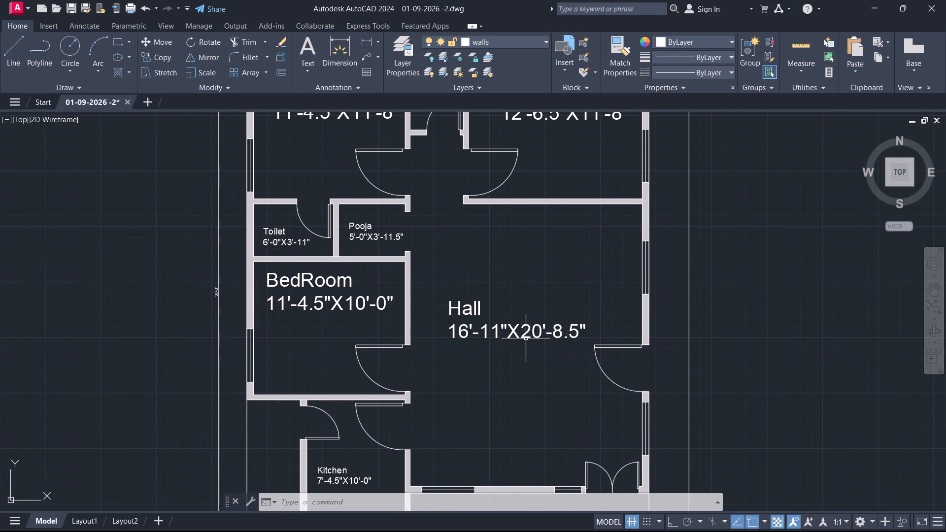
pyautogui.scroll(1, 527, 331)
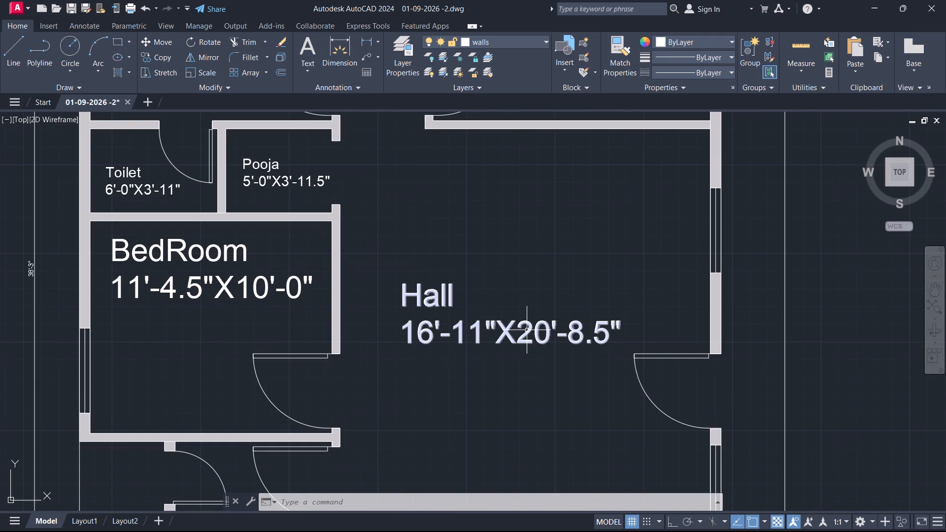
pyautogui.scroll(-3, 527, 330)
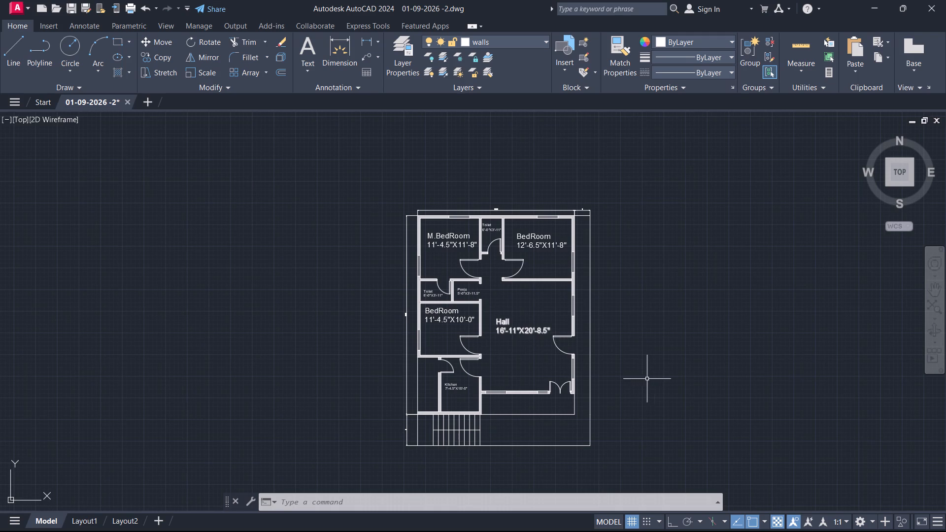
pyautogui.moveTo(669, 382); pyautogui.dragTo(582, 378, button='middle')
pyautogui.scroll(-1, 628, 391)
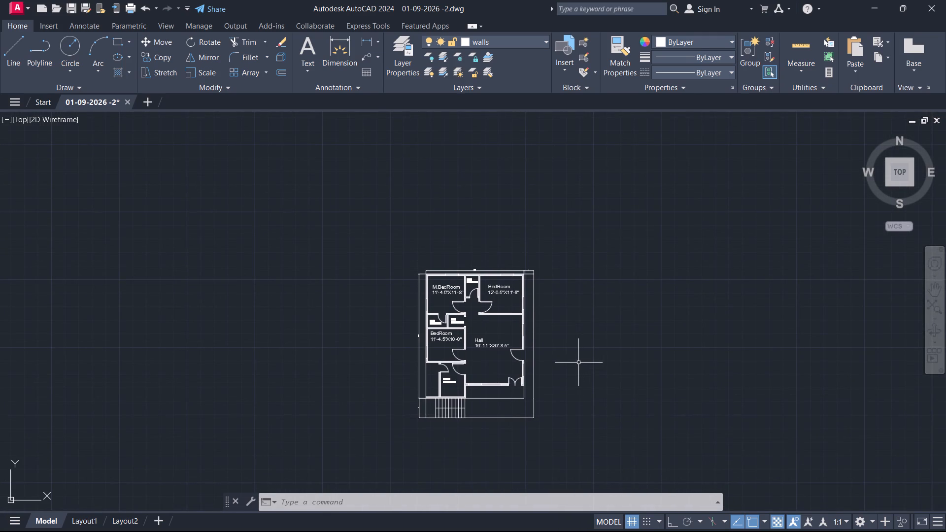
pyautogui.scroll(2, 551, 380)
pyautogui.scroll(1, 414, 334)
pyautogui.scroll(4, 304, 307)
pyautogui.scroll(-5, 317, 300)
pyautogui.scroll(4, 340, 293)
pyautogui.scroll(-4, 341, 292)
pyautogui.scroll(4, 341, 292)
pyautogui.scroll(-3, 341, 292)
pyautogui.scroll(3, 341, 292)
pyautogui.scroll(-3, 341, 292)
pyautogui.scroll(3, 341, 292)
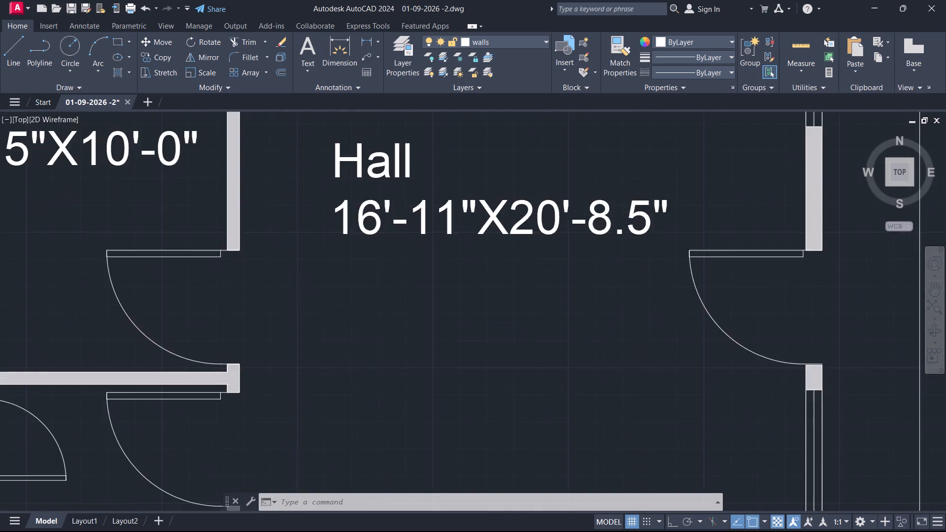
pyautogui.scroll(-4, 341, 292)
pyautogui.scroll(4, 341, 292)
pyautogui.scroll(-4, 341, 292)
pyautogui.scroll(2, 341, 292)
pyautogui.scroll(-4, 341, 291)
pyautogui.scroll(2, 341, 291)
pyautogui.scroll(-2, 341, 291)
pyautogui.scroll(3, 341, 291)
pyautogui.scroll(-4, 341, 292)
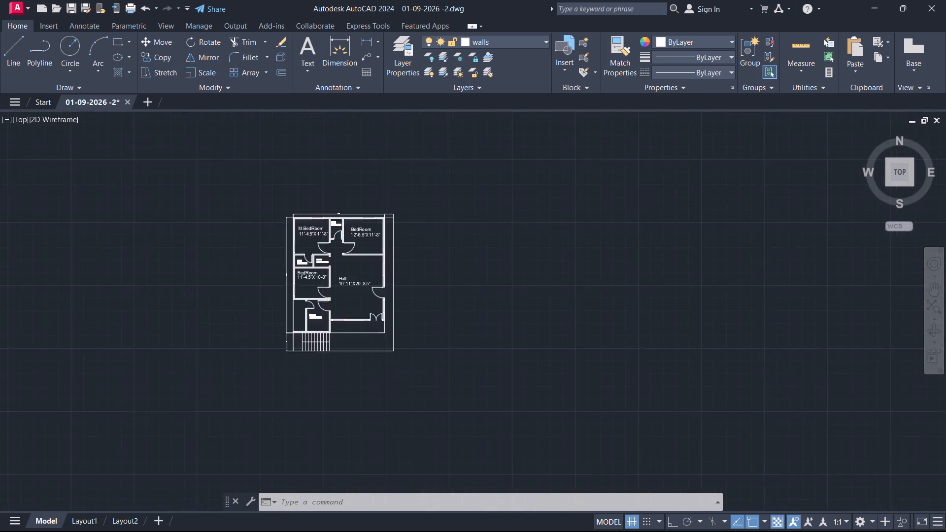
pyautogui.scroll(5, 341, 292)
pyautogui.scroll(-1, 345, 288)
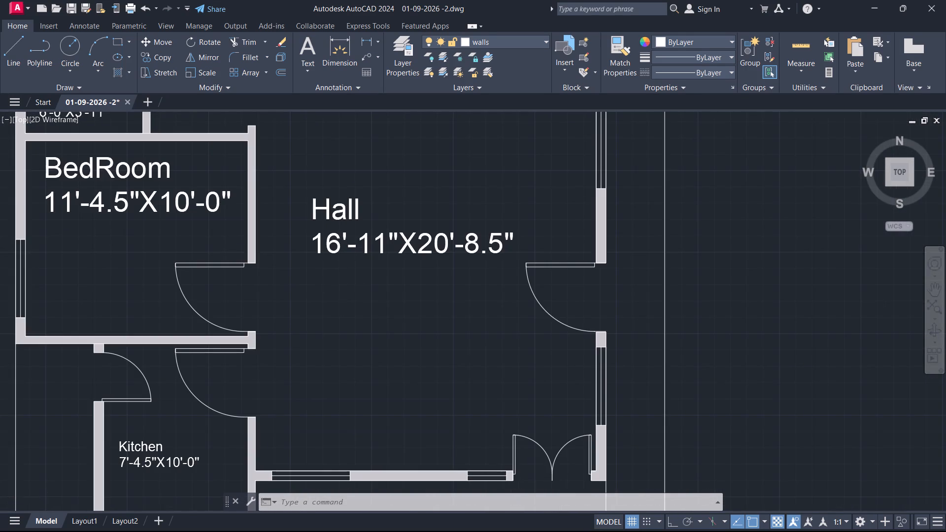
# Examine the hall's room label and the doors and walls around it.
pyautogui.scroll(-2, 345, 288)
pyautogui.scroll(3, 345, 288)
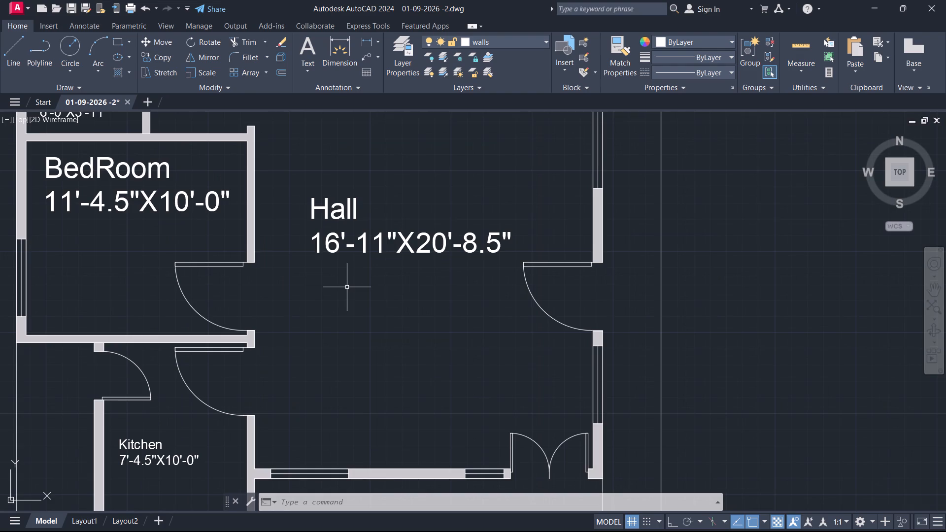
pyautogui.scroll(-2, 357, 276)
pyautogui.scroll(4, 358, 274)
pyautogui.scroll(-2, 356, 278)
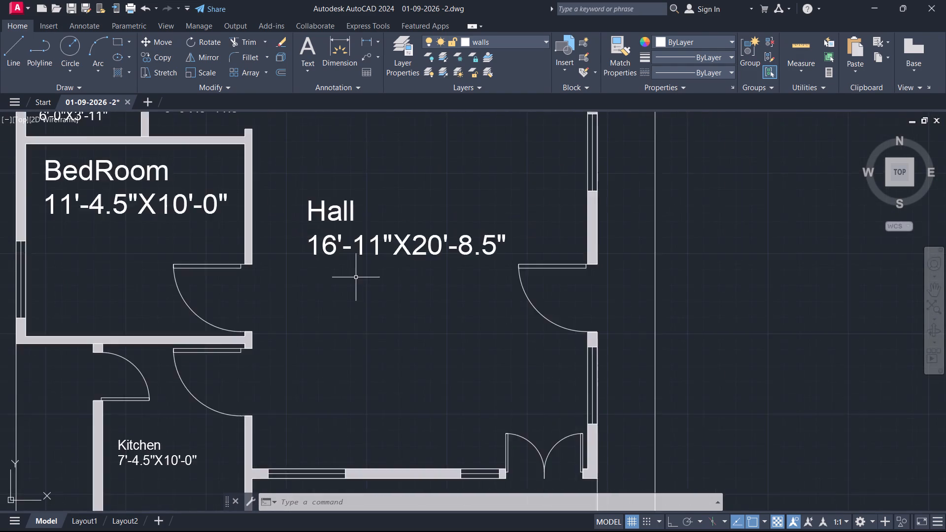
pyautogui.scroll(4, 357, 276)
pyautogui.scroll(-3, 359, 273)
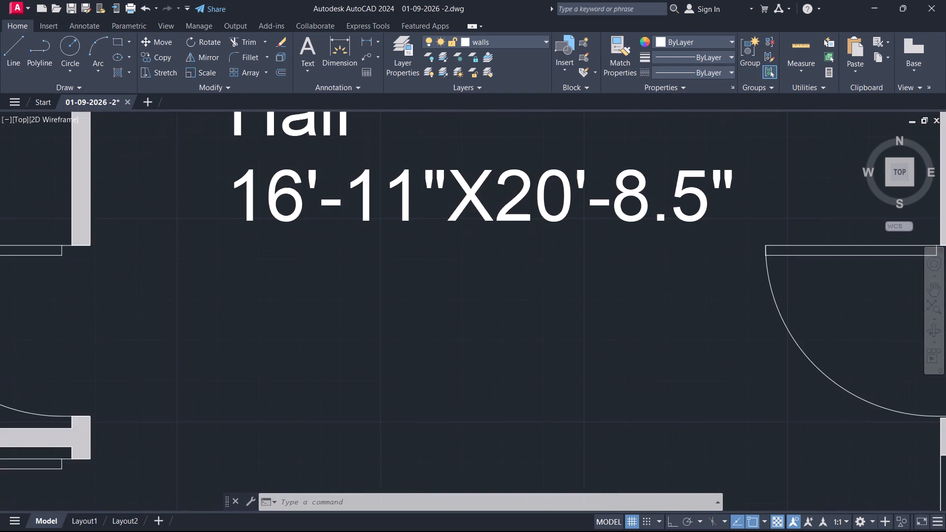
pyautogui.scroll(-1, 359, 273)
pyautogui.scroll(3, 359, 273)
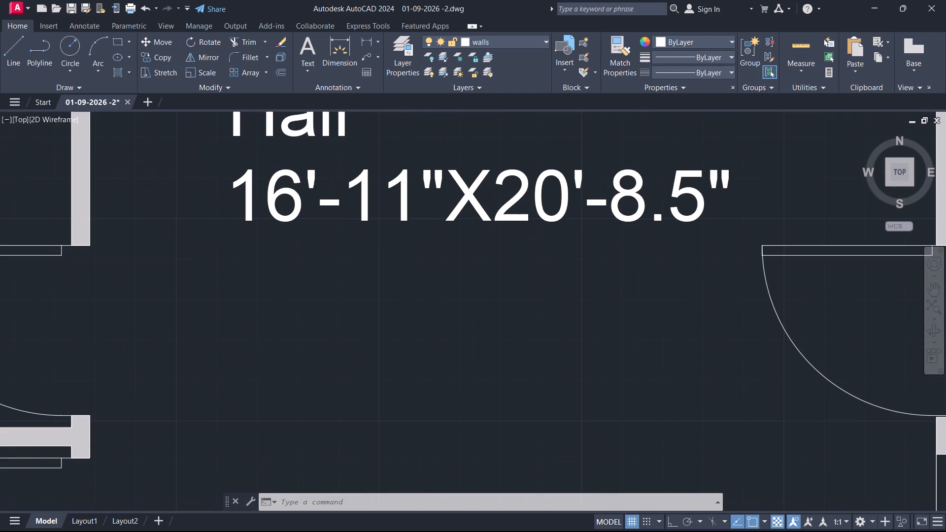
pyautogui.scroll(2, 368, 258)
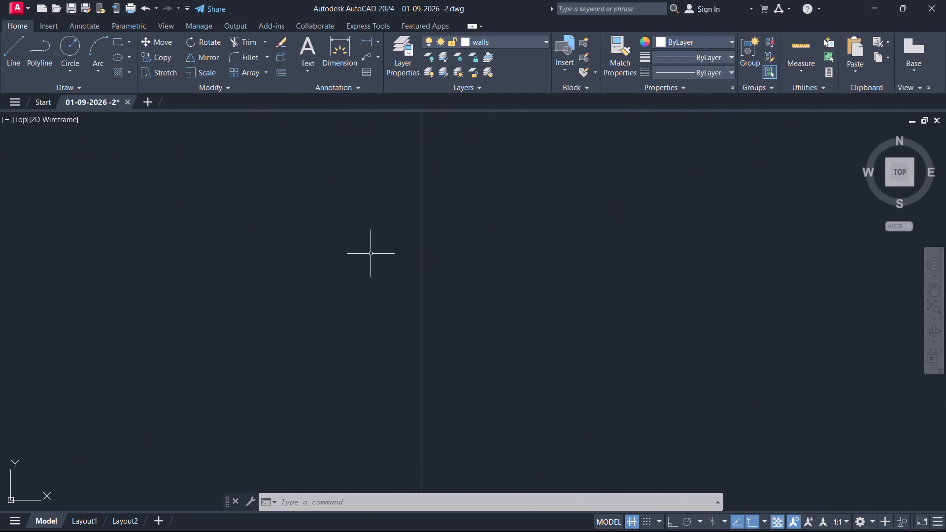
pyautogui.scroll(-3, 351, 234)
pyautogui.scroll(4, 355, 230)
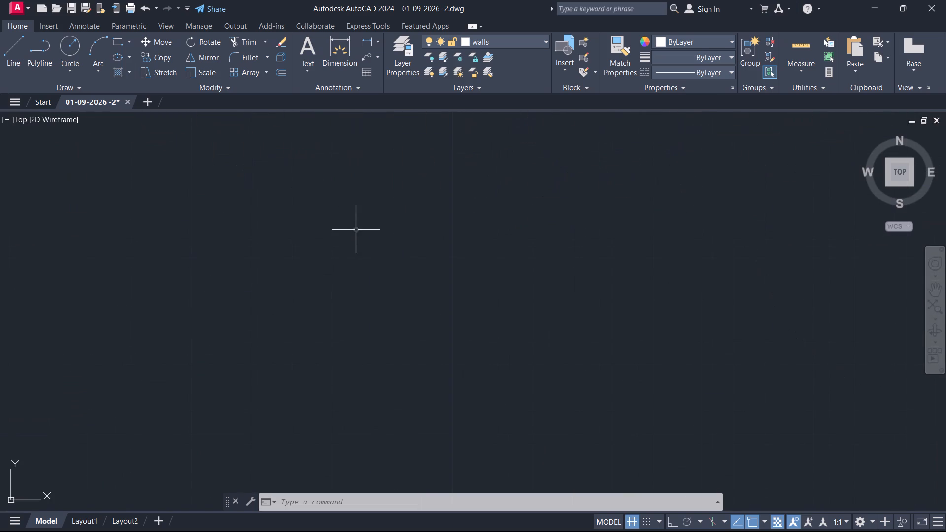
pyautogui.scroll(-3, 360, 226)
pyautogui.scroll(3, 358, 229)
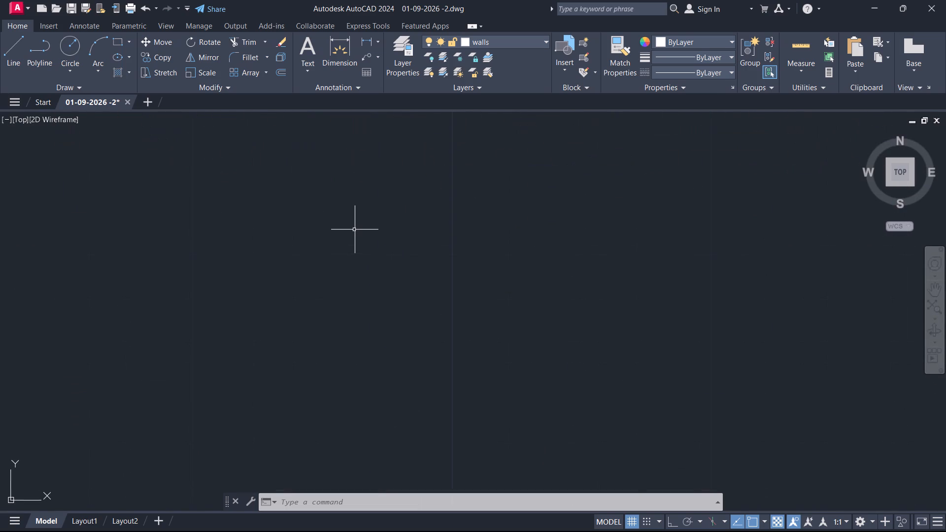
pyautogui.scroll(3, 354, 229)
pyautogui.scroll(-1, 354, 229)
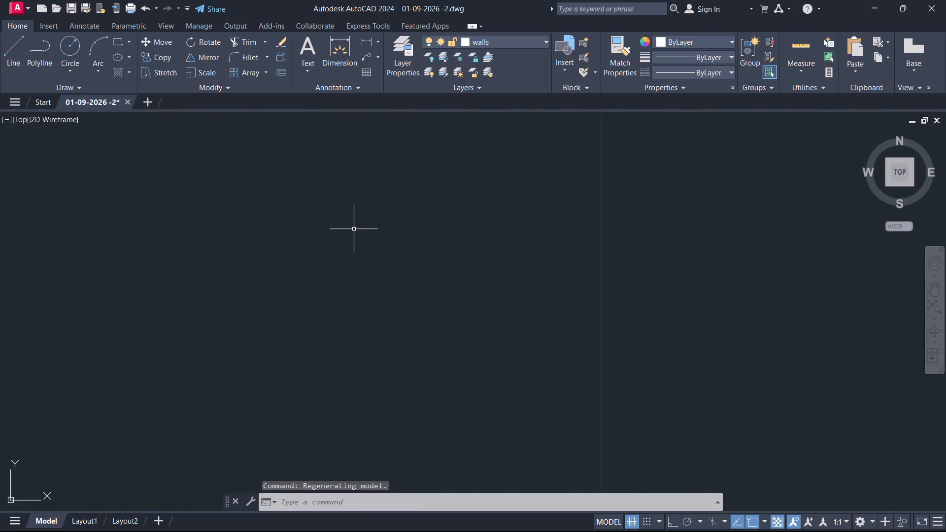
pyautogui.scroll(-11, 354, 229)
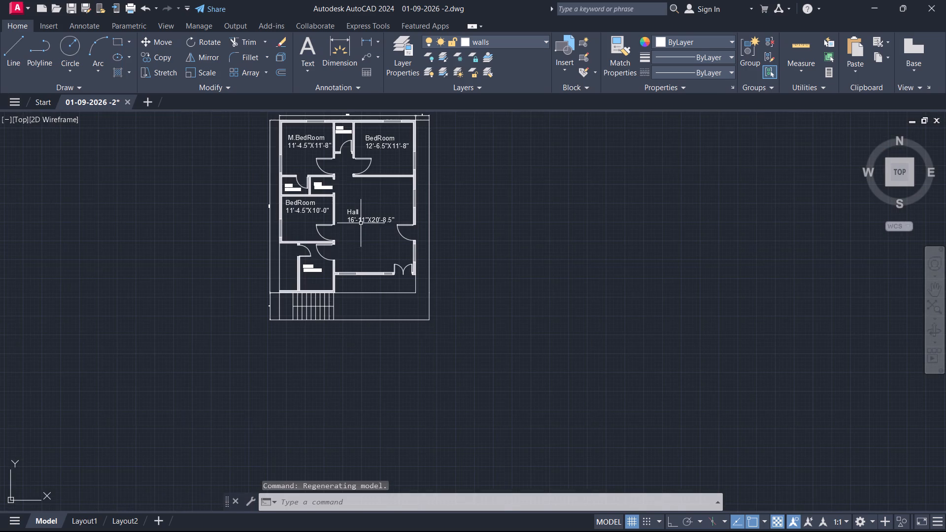
# Review the whole floor plan, checking the bedrooms, toilets, pooja room, hall and kitchen with their labels.
pyautogui.scroll(-1, 362, 220)
pyautogui.moveTo(362, 220); pyautogui.dragTo(368, 332, button='middle')
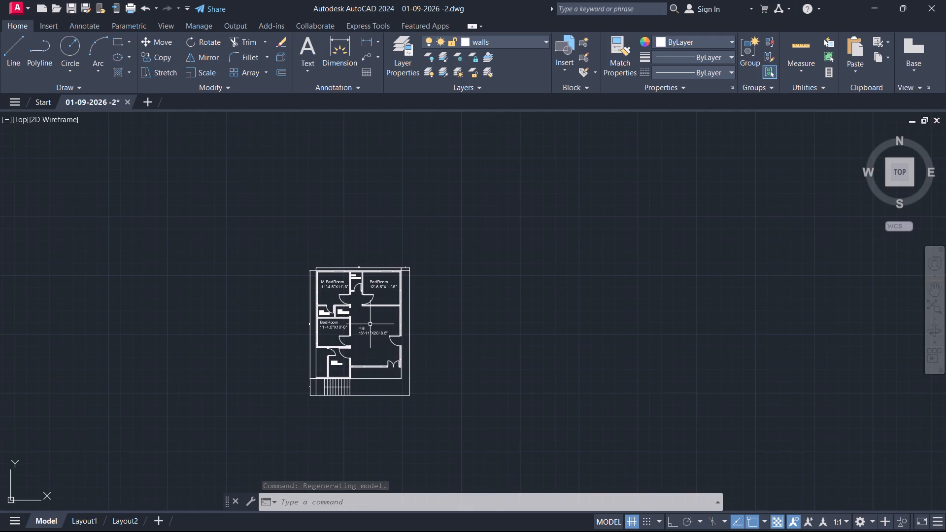
pyautogui.scroll(3, 371, 323)
pyautogui.scroll(-2, 371, 322)
pyautogui.scroll(2, 370, 324)
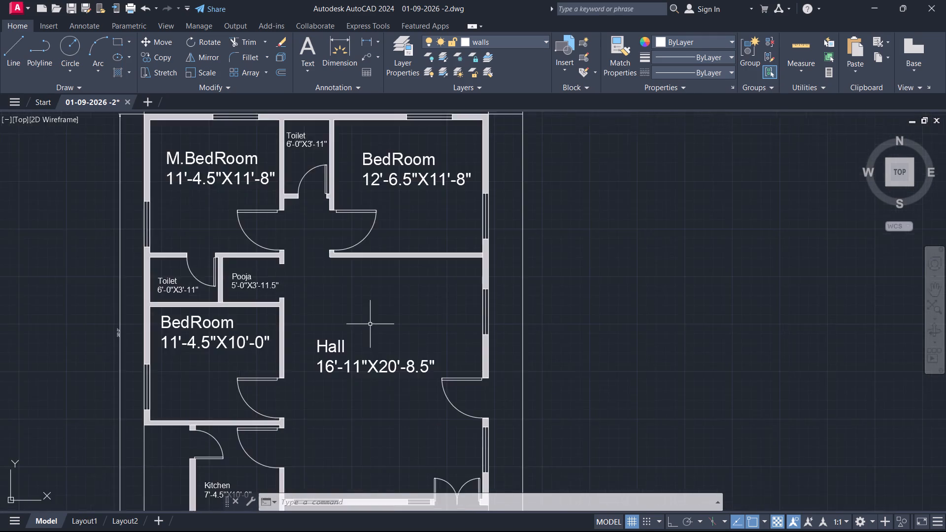
pyautogui.scroll(2, 371, 323)
pyautogui.scroll(-4, 371, 323)
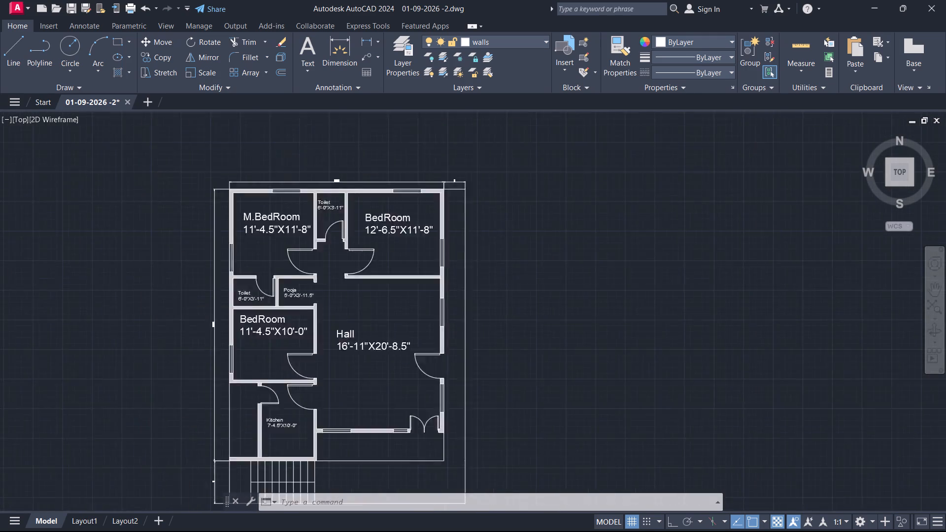
pyautogui.moveTo(355, 306); pyautogui.dragTo(560, 364, button='middle')
pyautogui.scroll(3, 551, 366)
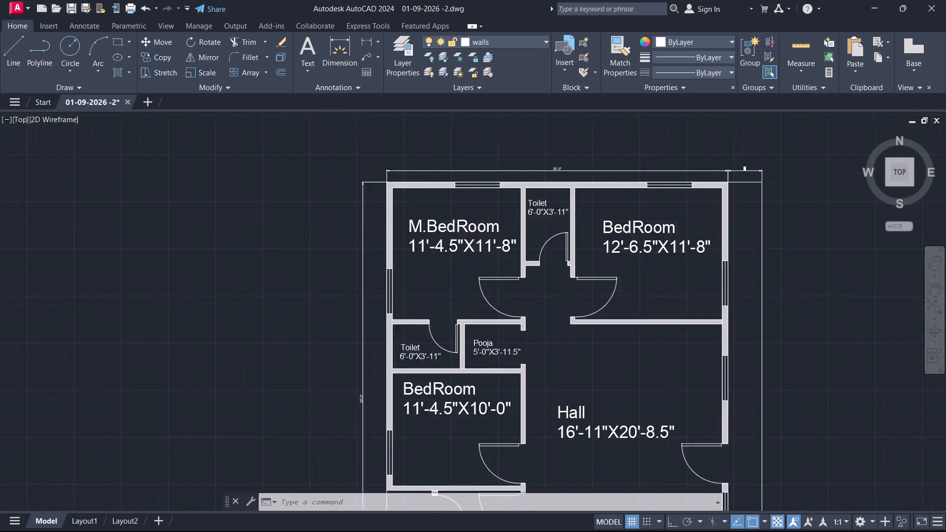
# Inspect the pooja room and adjoining toilet, the overall width dimension above the bedrooms, and the full plan layout.
pyautogui.scroll(-4, 550, 365)
pyautogui.scroll(12, 550, 365)
pyautogui.scroll(-6, 550, 364)
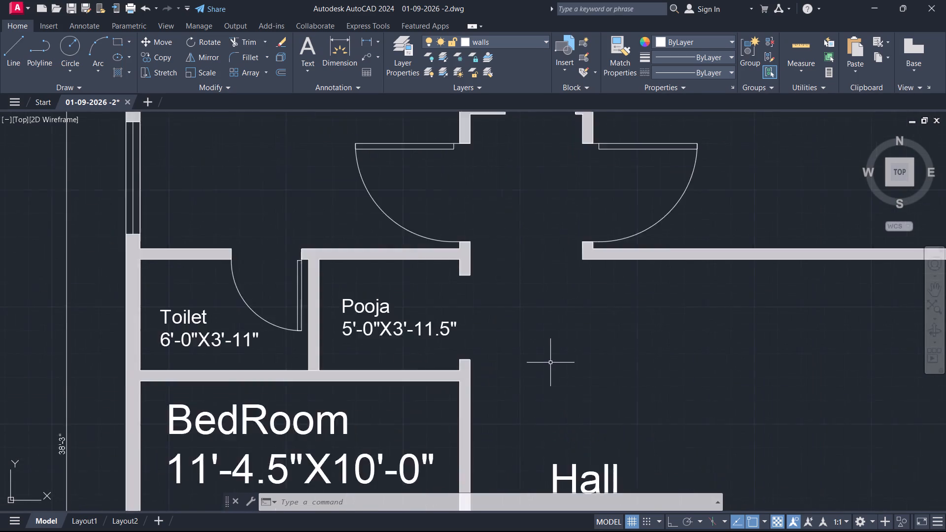
pyautogui.scroll(-12, 550, 362)
pyautogui.scroll(12, 548, 349)
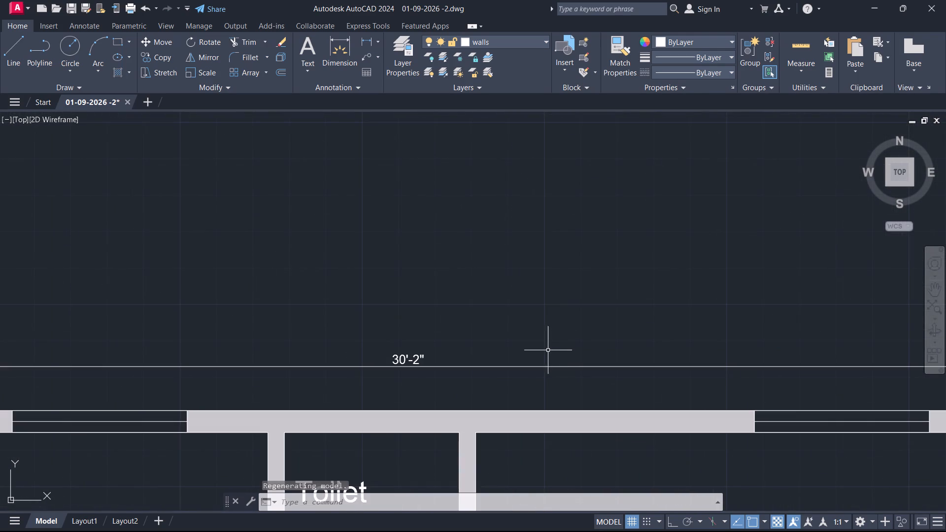
pyautogui.scroll(-4, 542, 371)
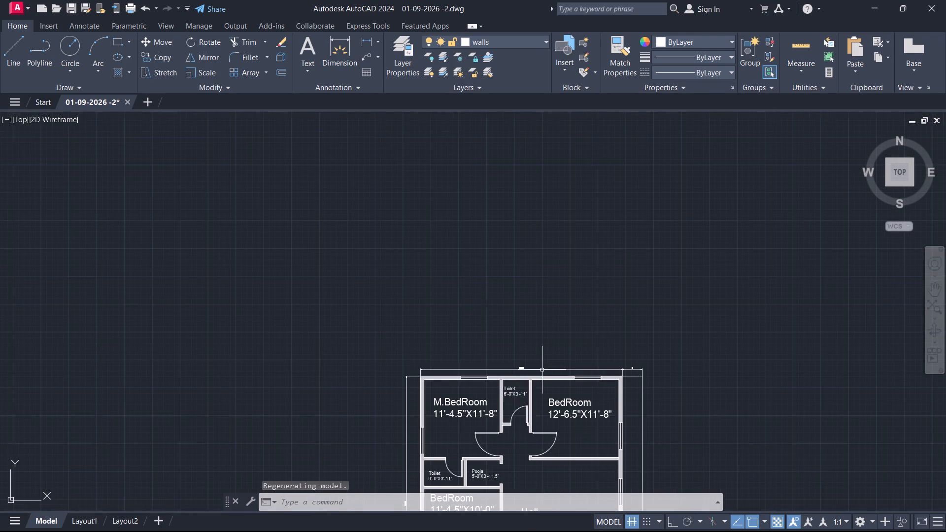
pyautogui.moveTo(479, 421); pyautogui.dragTo(483, 255, button='middle')
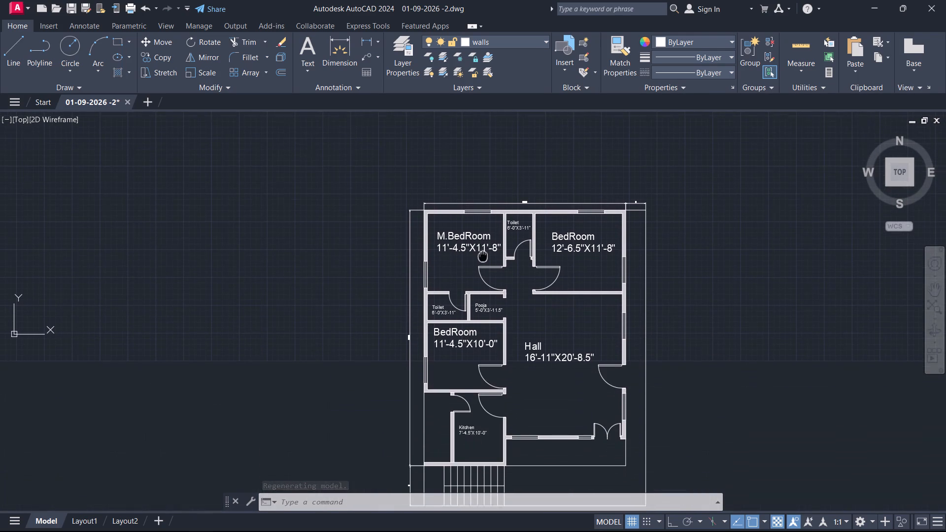
pyautogui.moveTo(483, 255); pyautogui.dragTo(484, 241, button='middle')
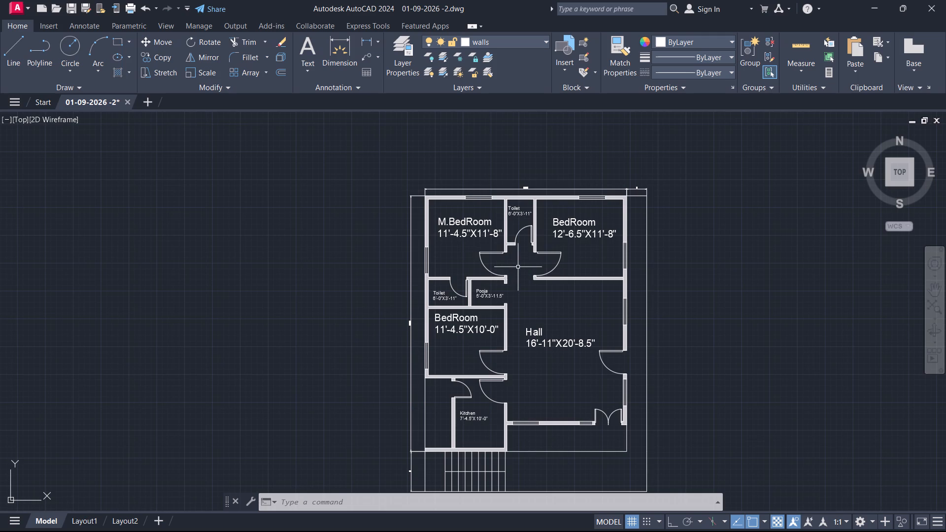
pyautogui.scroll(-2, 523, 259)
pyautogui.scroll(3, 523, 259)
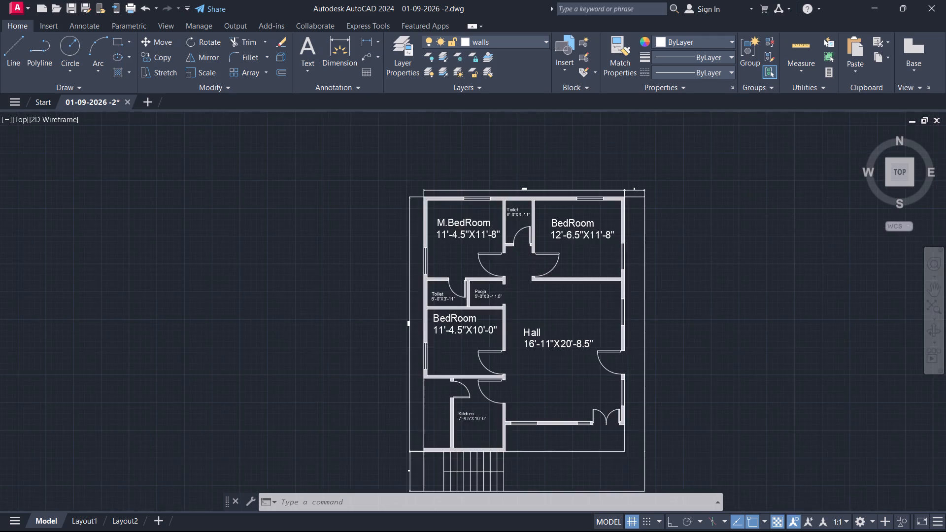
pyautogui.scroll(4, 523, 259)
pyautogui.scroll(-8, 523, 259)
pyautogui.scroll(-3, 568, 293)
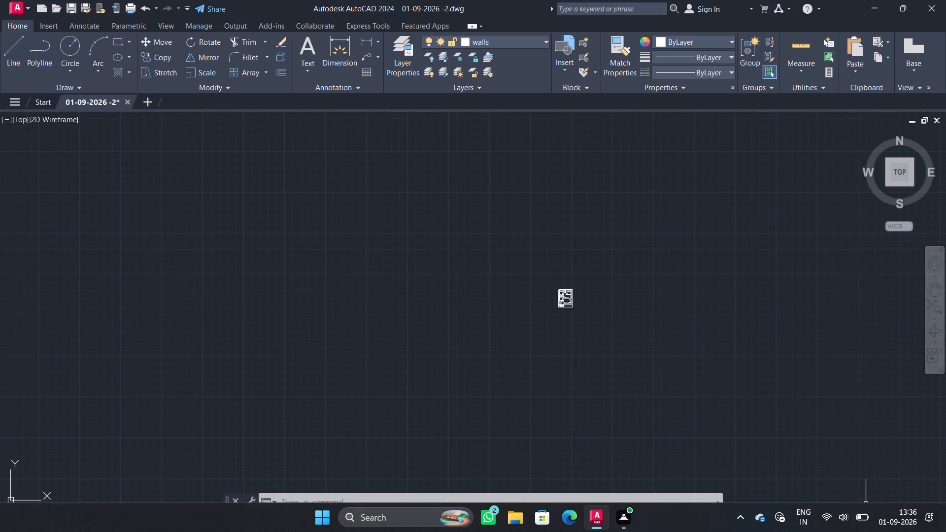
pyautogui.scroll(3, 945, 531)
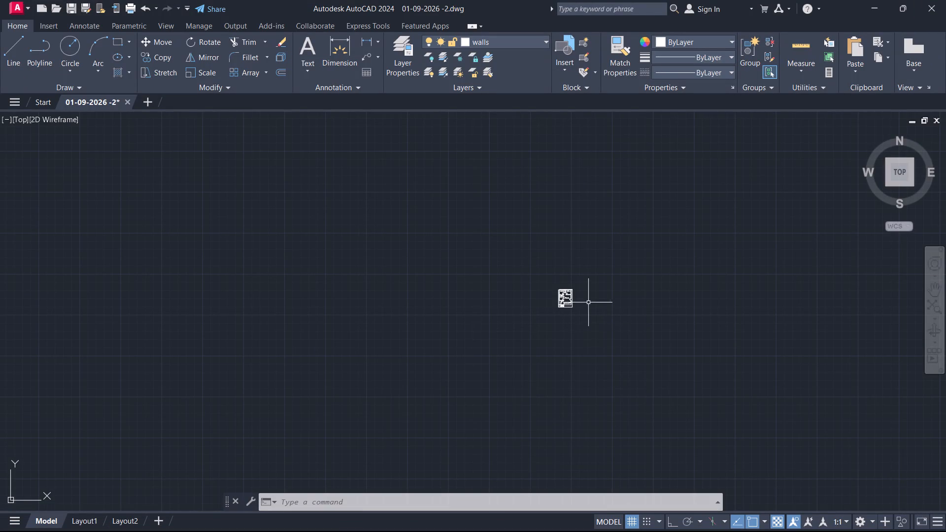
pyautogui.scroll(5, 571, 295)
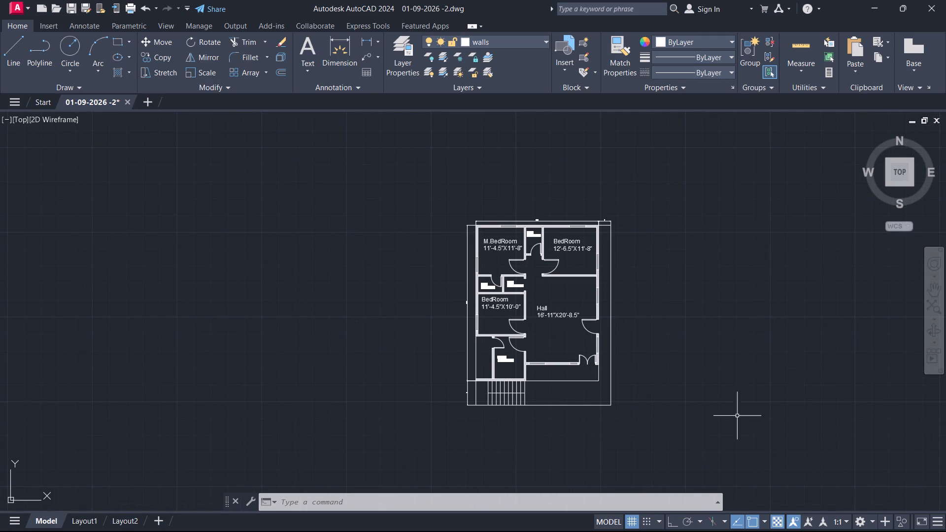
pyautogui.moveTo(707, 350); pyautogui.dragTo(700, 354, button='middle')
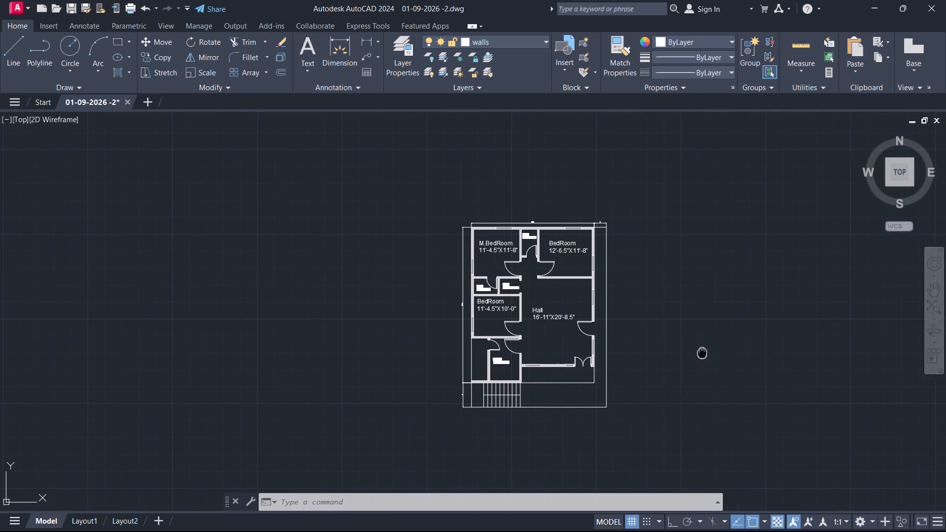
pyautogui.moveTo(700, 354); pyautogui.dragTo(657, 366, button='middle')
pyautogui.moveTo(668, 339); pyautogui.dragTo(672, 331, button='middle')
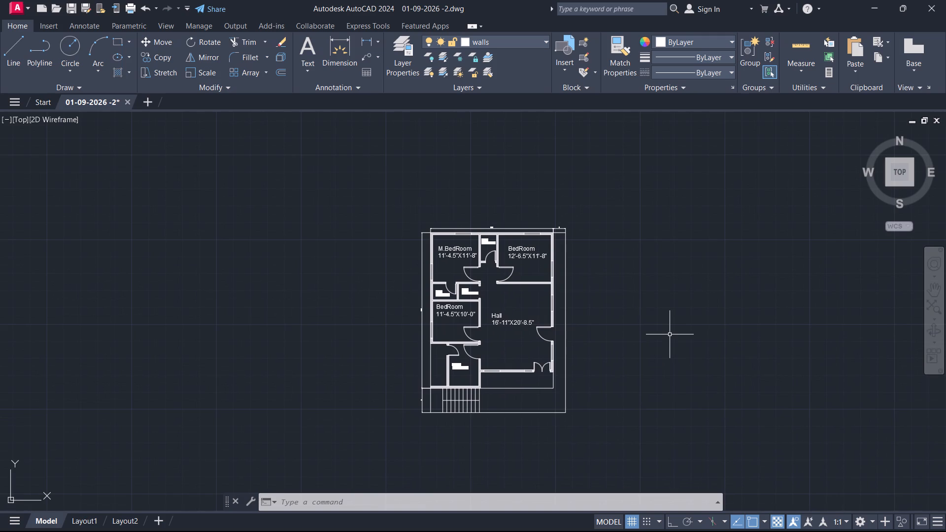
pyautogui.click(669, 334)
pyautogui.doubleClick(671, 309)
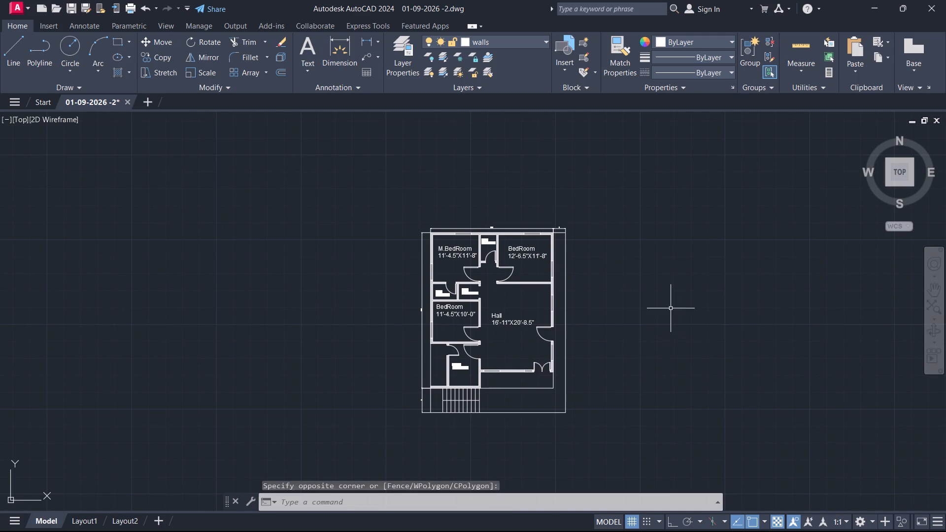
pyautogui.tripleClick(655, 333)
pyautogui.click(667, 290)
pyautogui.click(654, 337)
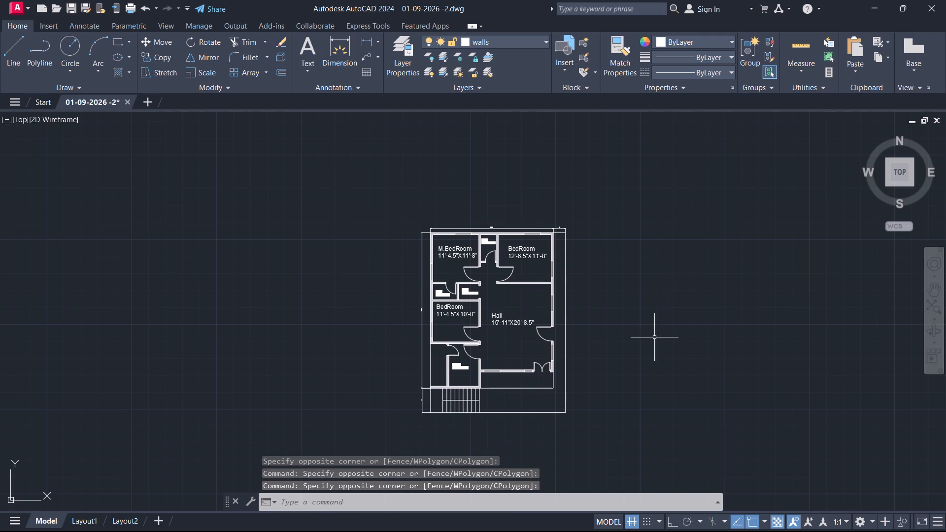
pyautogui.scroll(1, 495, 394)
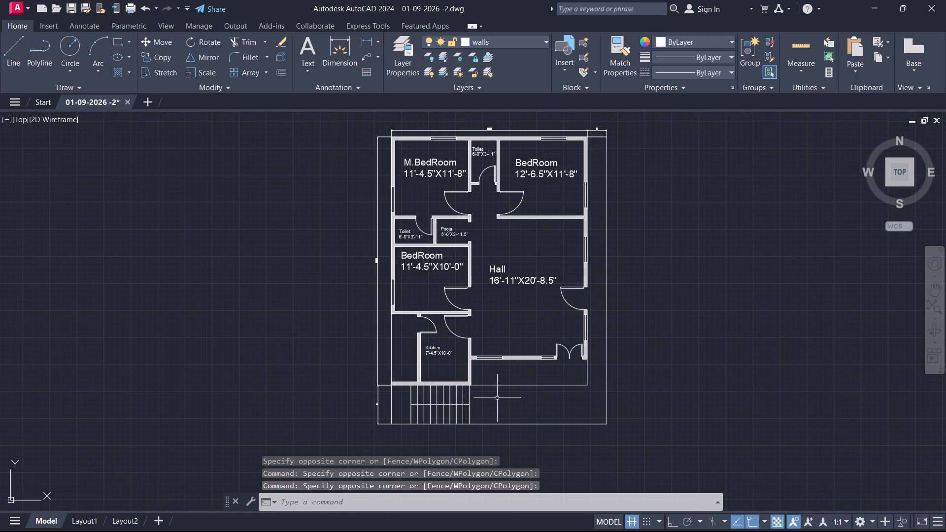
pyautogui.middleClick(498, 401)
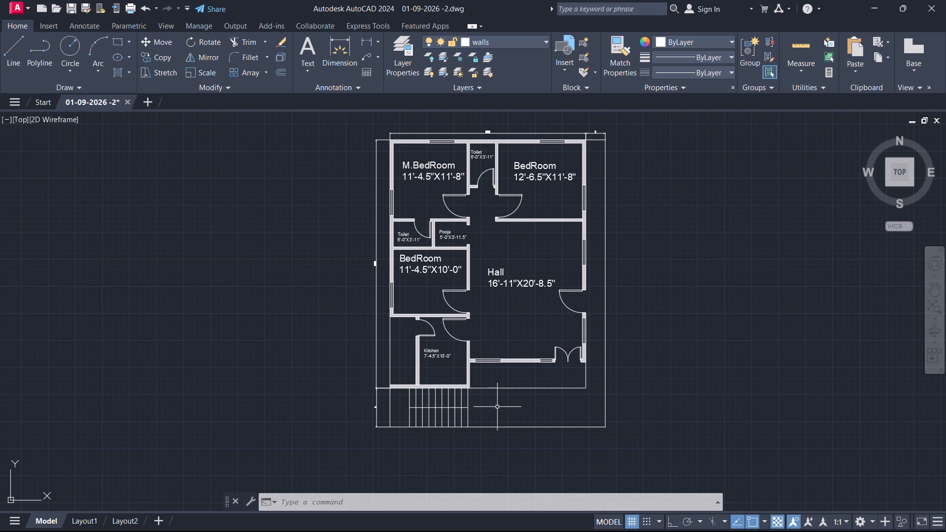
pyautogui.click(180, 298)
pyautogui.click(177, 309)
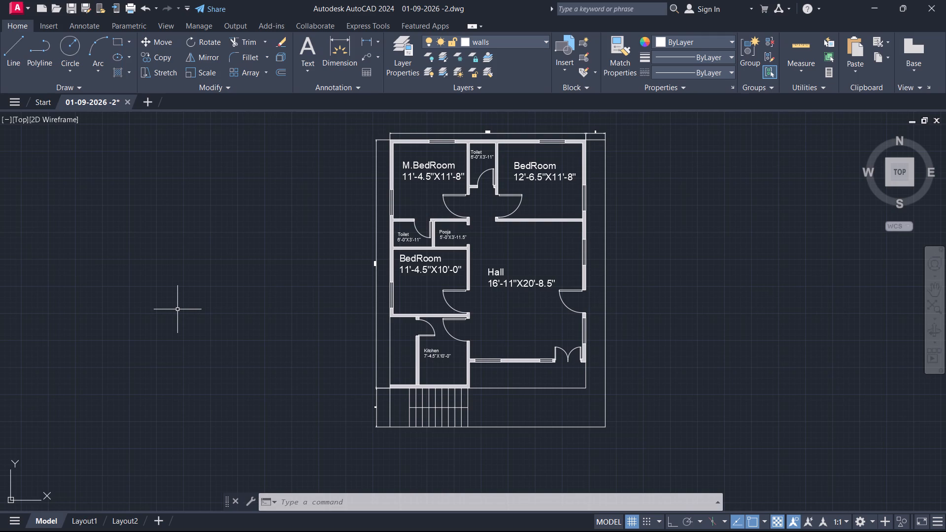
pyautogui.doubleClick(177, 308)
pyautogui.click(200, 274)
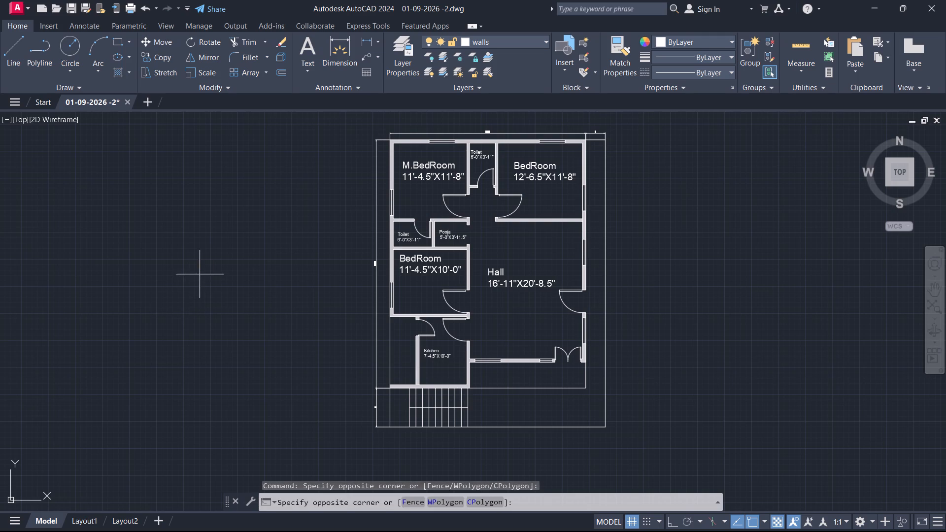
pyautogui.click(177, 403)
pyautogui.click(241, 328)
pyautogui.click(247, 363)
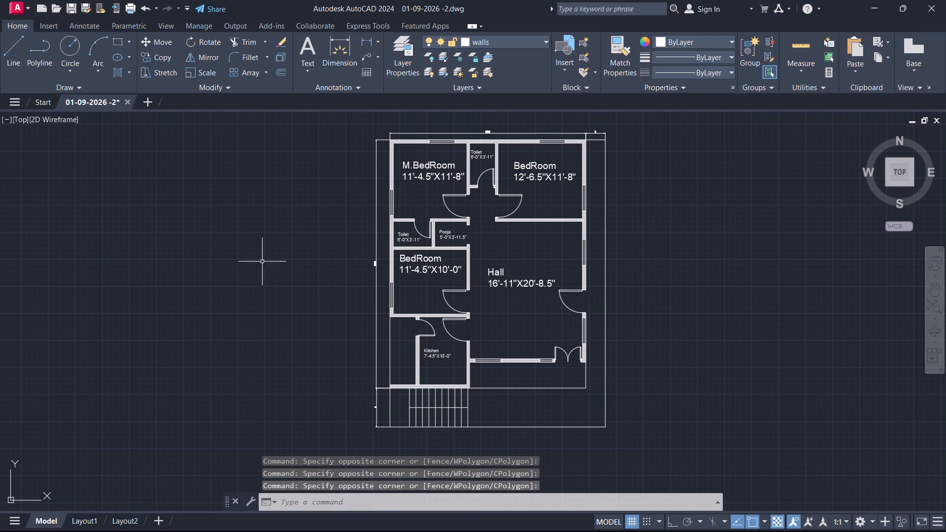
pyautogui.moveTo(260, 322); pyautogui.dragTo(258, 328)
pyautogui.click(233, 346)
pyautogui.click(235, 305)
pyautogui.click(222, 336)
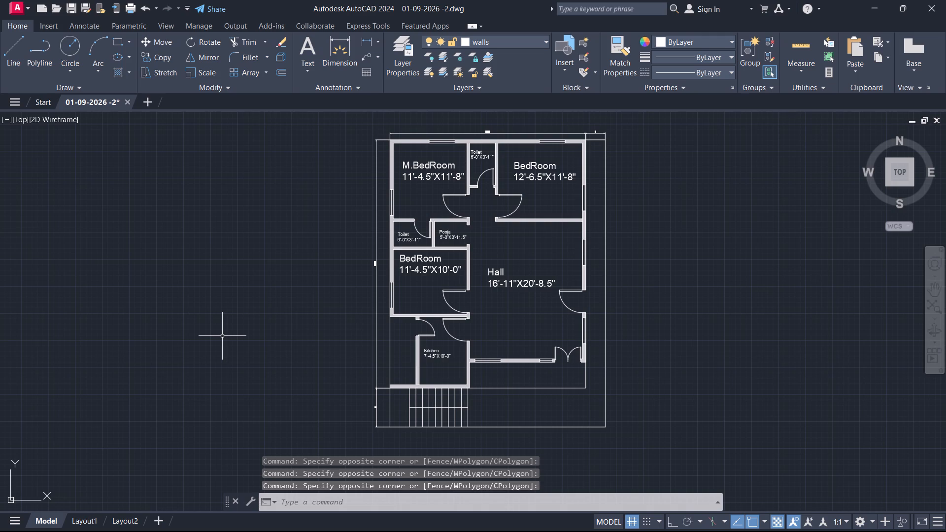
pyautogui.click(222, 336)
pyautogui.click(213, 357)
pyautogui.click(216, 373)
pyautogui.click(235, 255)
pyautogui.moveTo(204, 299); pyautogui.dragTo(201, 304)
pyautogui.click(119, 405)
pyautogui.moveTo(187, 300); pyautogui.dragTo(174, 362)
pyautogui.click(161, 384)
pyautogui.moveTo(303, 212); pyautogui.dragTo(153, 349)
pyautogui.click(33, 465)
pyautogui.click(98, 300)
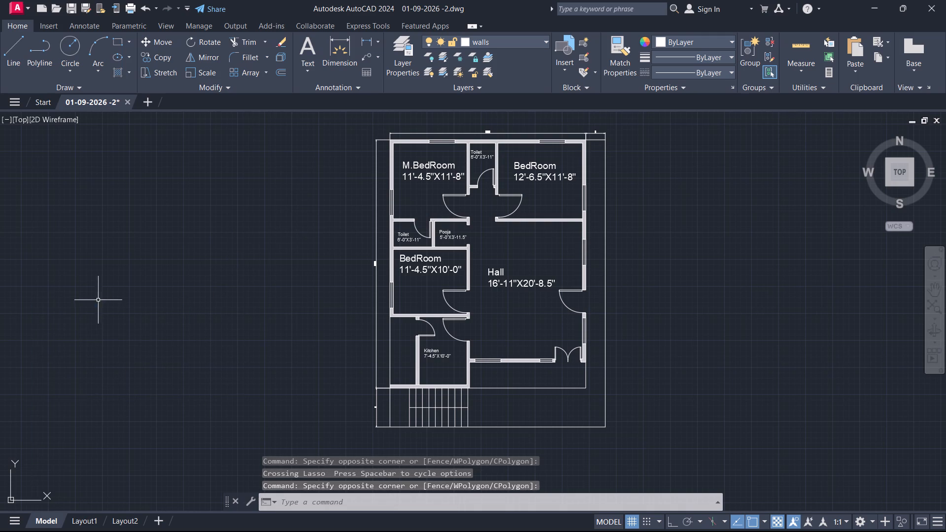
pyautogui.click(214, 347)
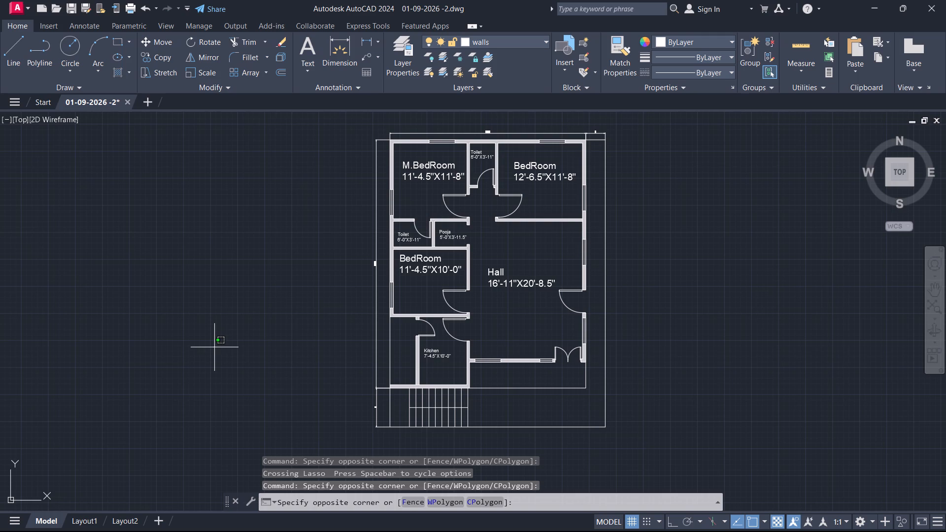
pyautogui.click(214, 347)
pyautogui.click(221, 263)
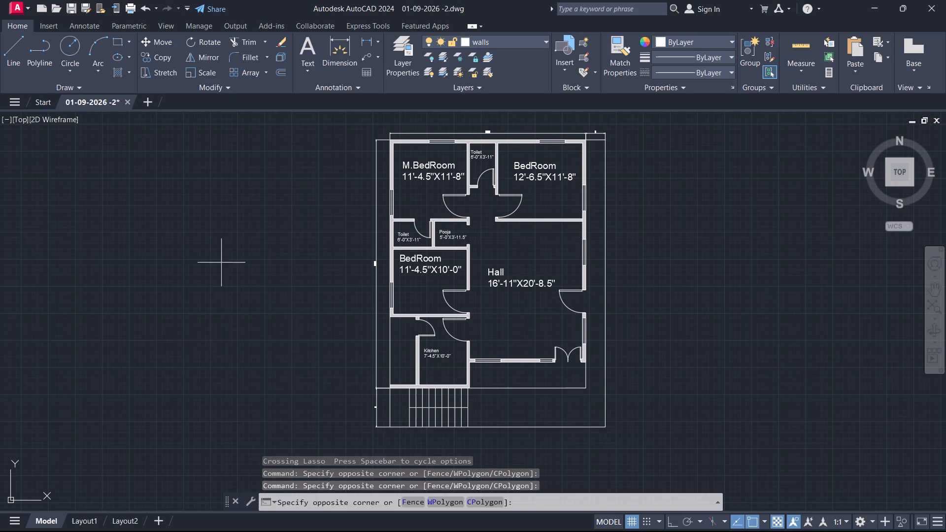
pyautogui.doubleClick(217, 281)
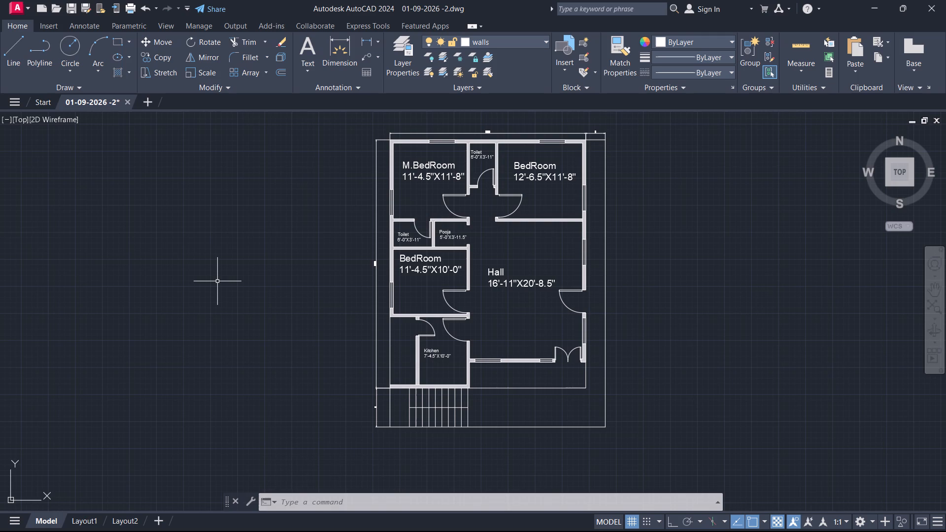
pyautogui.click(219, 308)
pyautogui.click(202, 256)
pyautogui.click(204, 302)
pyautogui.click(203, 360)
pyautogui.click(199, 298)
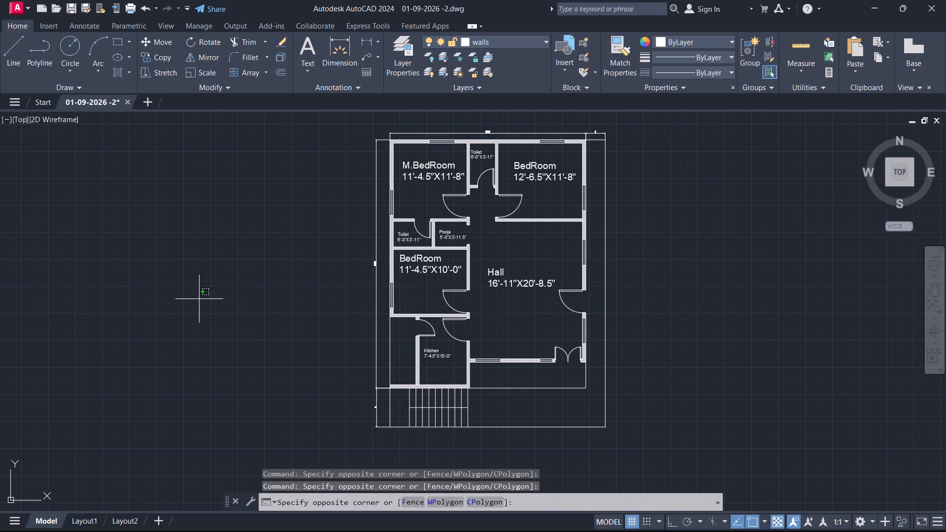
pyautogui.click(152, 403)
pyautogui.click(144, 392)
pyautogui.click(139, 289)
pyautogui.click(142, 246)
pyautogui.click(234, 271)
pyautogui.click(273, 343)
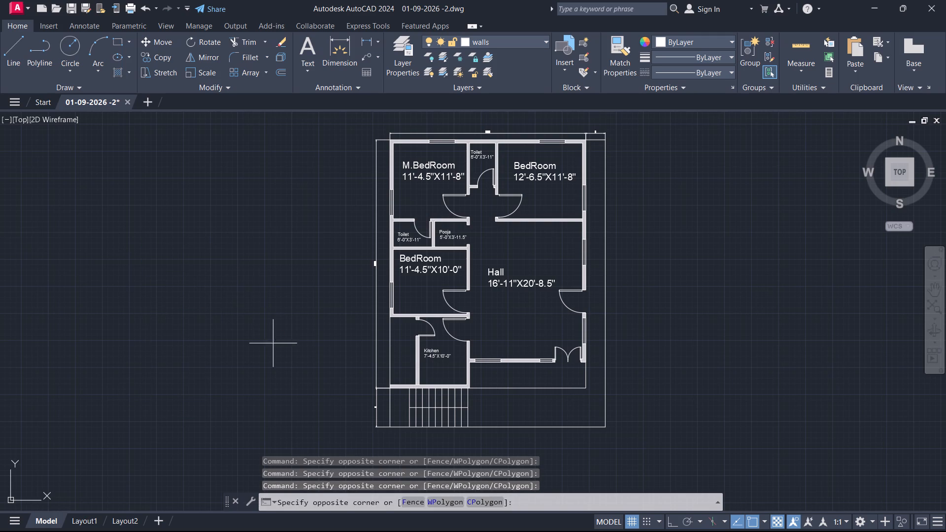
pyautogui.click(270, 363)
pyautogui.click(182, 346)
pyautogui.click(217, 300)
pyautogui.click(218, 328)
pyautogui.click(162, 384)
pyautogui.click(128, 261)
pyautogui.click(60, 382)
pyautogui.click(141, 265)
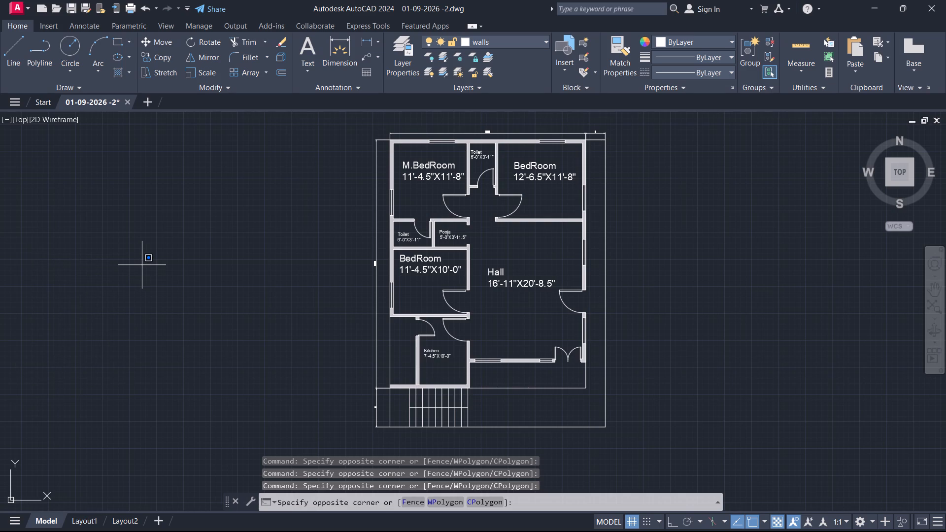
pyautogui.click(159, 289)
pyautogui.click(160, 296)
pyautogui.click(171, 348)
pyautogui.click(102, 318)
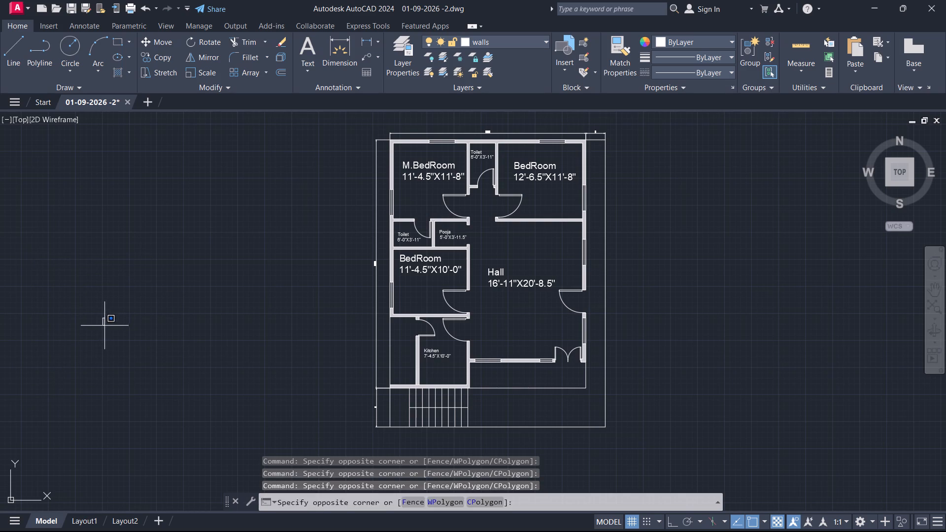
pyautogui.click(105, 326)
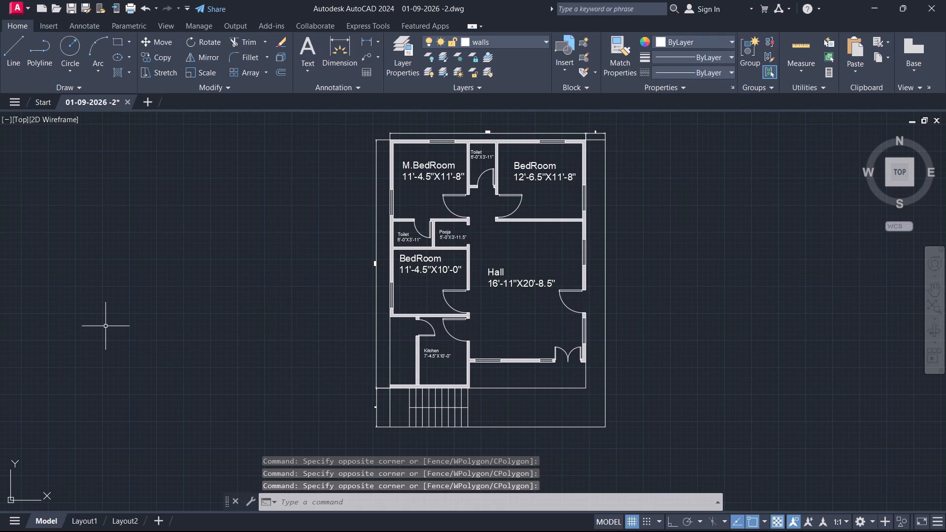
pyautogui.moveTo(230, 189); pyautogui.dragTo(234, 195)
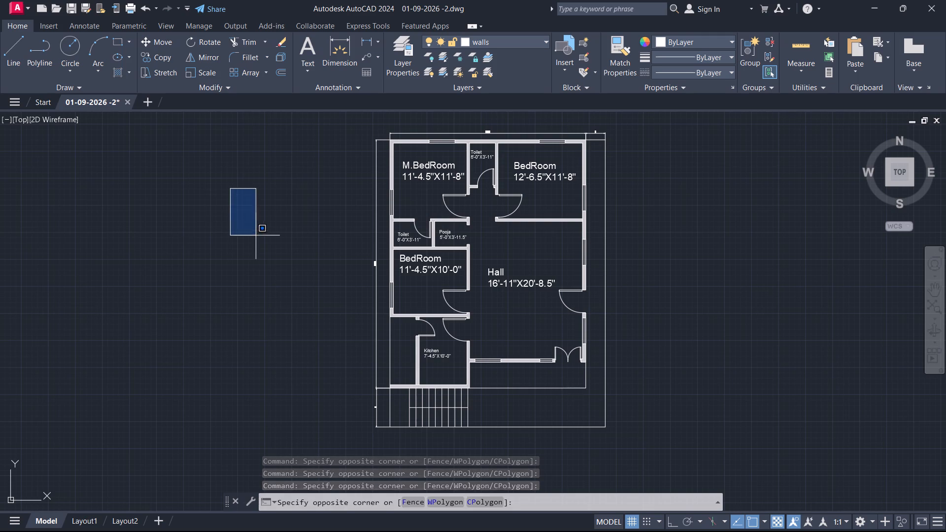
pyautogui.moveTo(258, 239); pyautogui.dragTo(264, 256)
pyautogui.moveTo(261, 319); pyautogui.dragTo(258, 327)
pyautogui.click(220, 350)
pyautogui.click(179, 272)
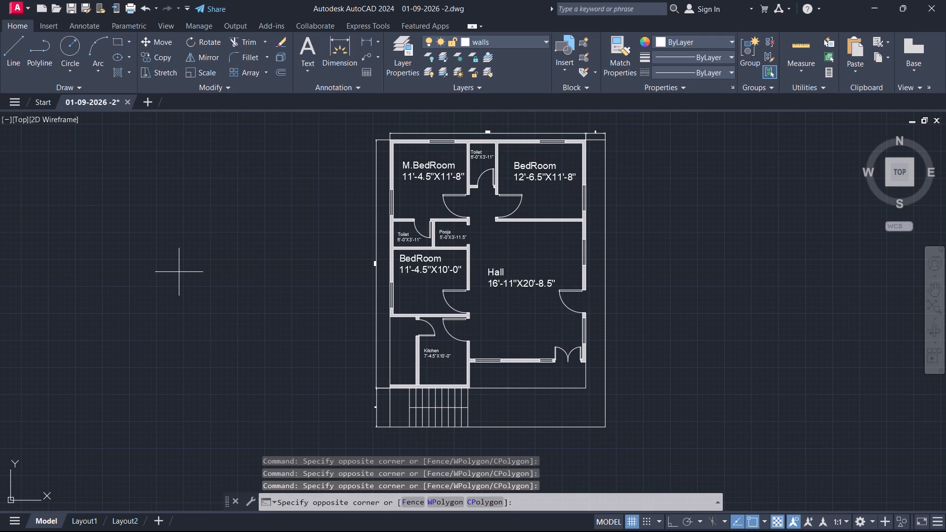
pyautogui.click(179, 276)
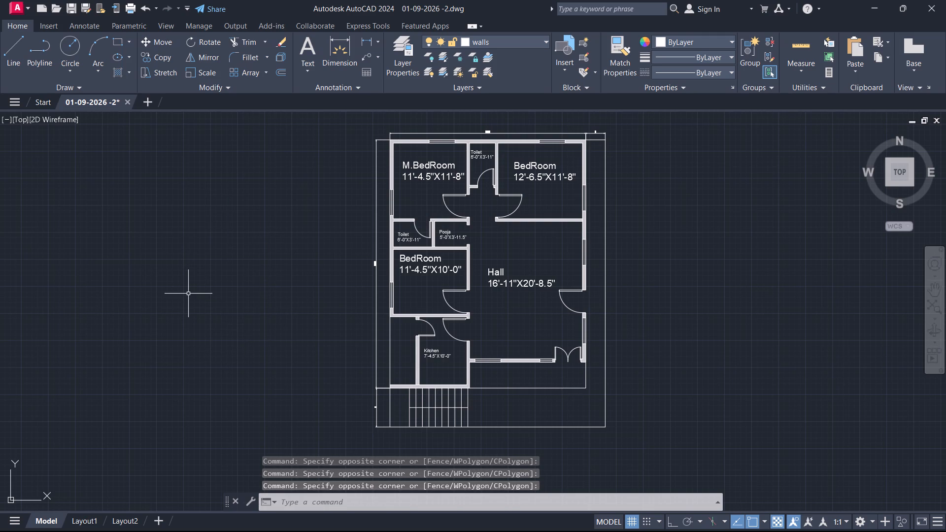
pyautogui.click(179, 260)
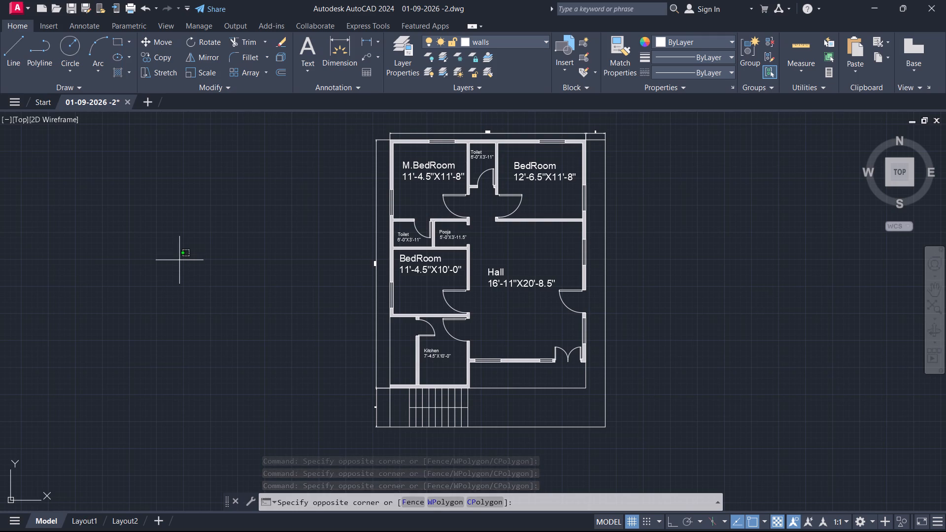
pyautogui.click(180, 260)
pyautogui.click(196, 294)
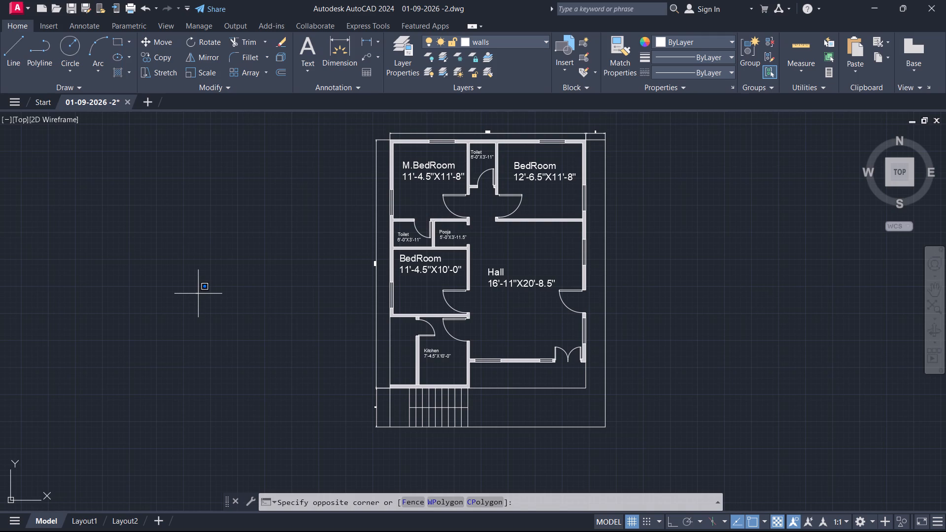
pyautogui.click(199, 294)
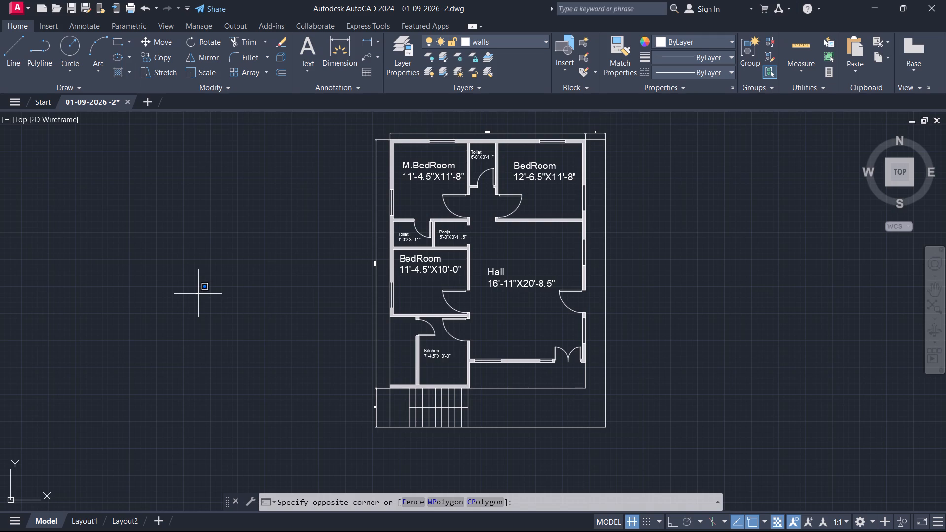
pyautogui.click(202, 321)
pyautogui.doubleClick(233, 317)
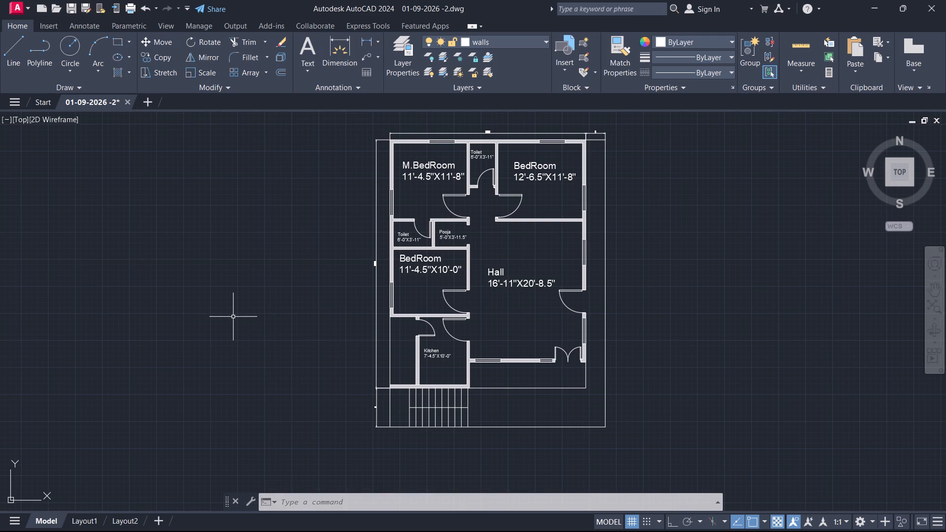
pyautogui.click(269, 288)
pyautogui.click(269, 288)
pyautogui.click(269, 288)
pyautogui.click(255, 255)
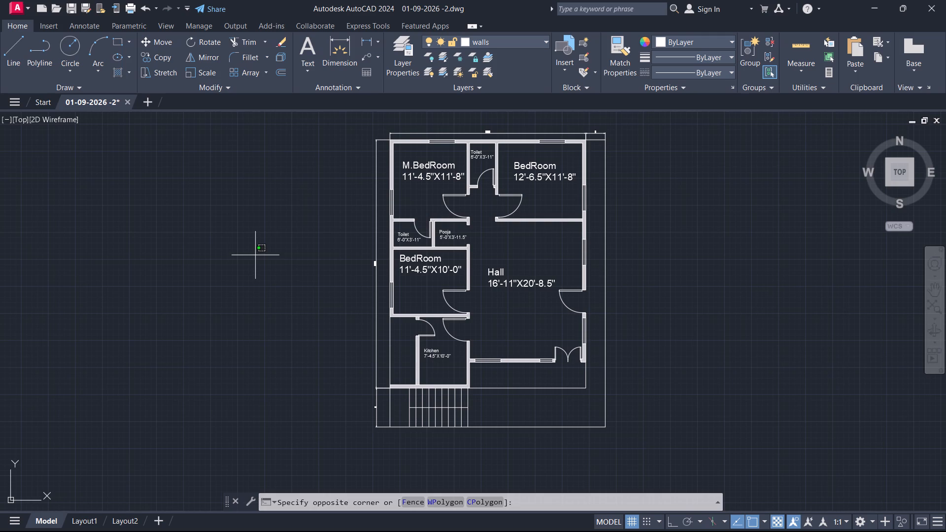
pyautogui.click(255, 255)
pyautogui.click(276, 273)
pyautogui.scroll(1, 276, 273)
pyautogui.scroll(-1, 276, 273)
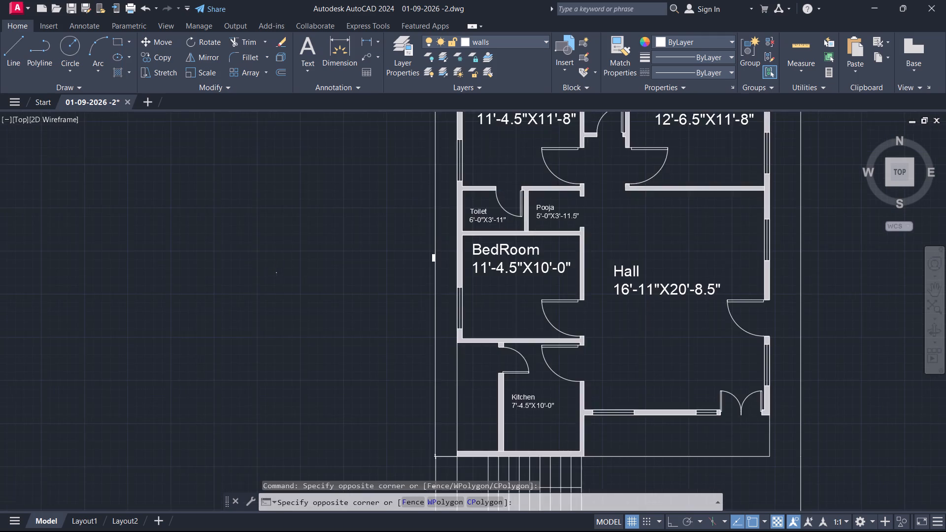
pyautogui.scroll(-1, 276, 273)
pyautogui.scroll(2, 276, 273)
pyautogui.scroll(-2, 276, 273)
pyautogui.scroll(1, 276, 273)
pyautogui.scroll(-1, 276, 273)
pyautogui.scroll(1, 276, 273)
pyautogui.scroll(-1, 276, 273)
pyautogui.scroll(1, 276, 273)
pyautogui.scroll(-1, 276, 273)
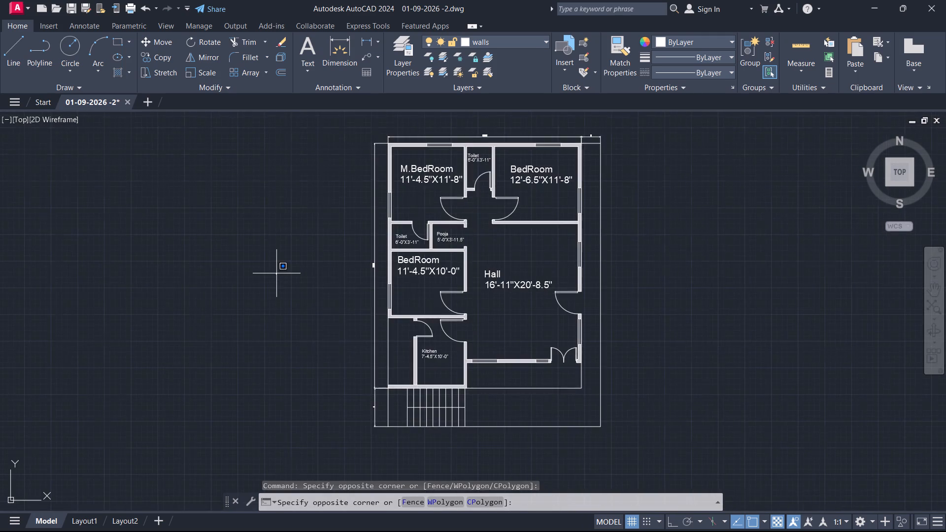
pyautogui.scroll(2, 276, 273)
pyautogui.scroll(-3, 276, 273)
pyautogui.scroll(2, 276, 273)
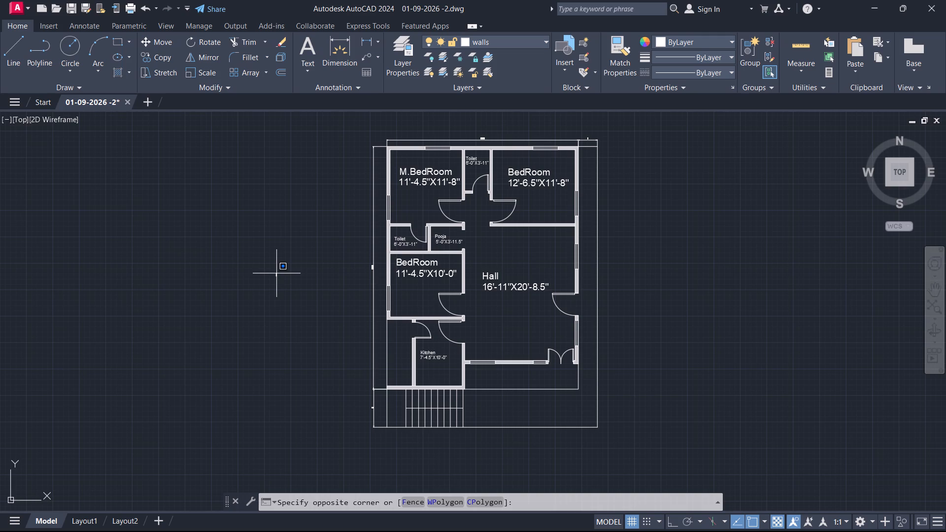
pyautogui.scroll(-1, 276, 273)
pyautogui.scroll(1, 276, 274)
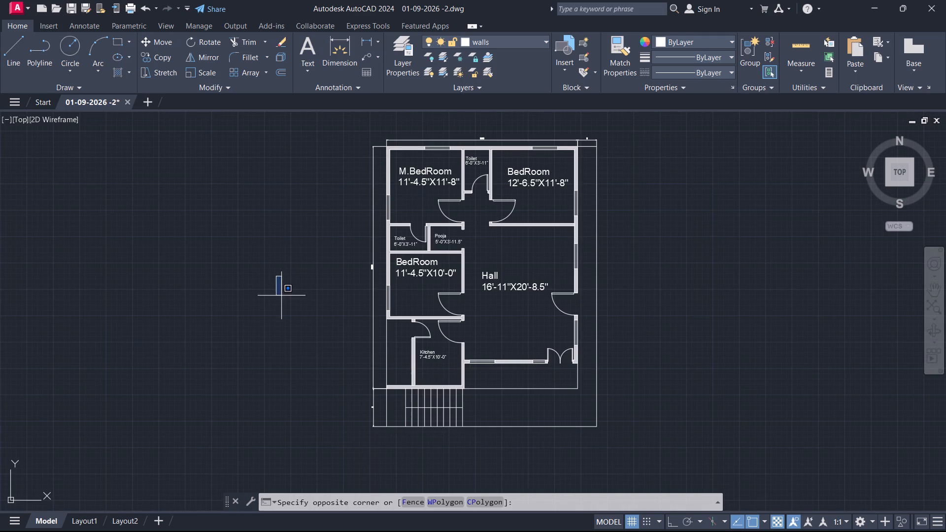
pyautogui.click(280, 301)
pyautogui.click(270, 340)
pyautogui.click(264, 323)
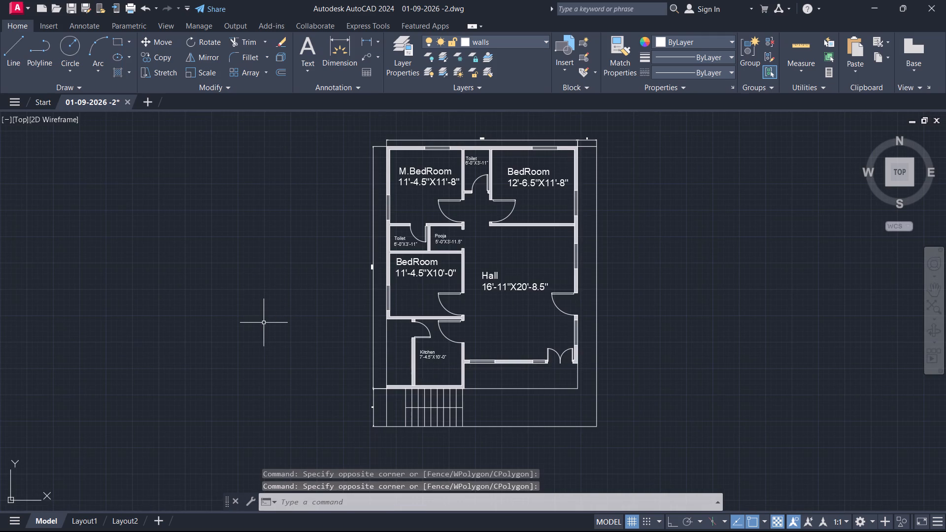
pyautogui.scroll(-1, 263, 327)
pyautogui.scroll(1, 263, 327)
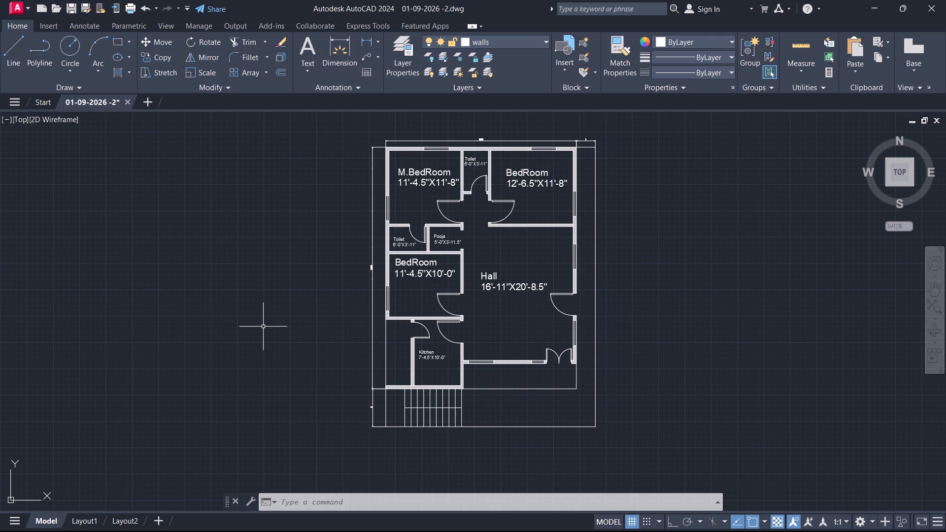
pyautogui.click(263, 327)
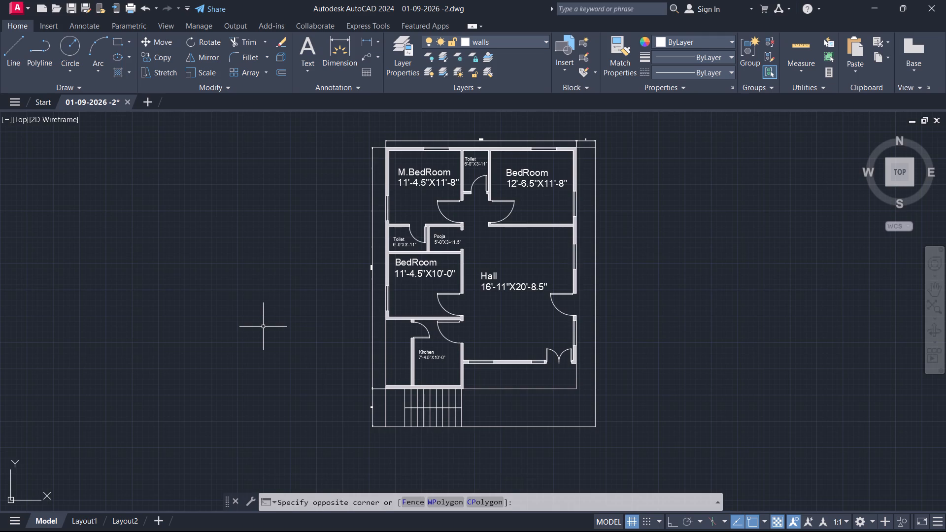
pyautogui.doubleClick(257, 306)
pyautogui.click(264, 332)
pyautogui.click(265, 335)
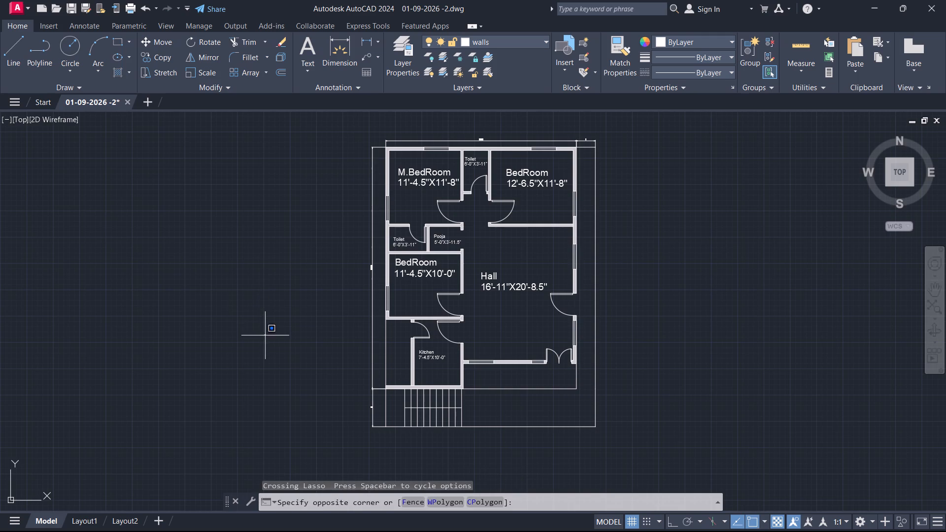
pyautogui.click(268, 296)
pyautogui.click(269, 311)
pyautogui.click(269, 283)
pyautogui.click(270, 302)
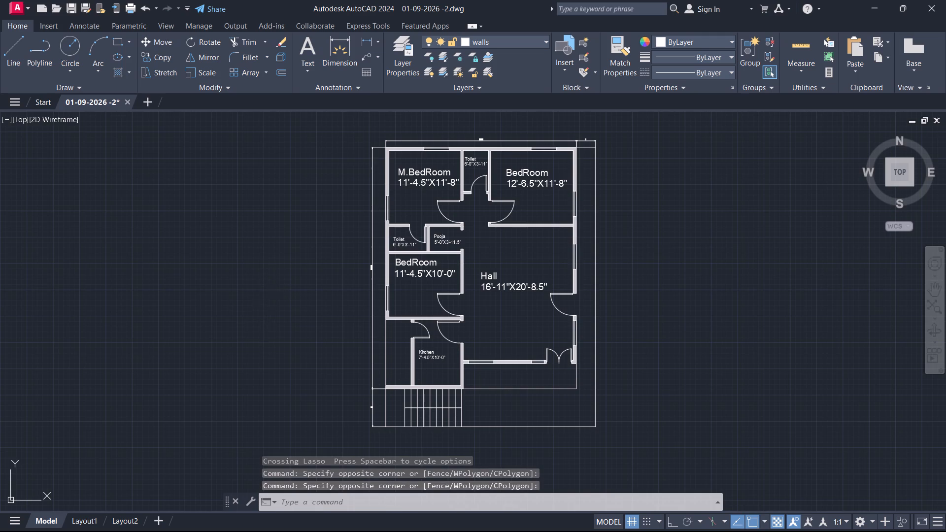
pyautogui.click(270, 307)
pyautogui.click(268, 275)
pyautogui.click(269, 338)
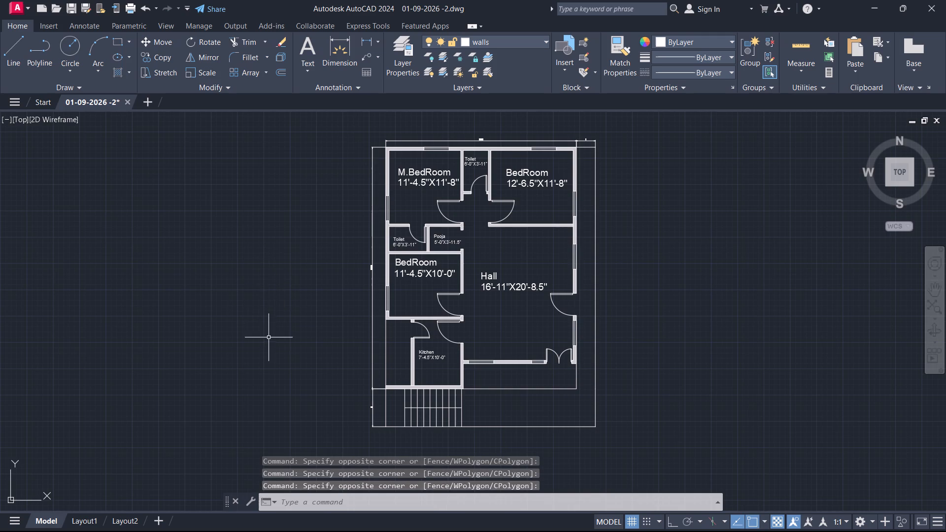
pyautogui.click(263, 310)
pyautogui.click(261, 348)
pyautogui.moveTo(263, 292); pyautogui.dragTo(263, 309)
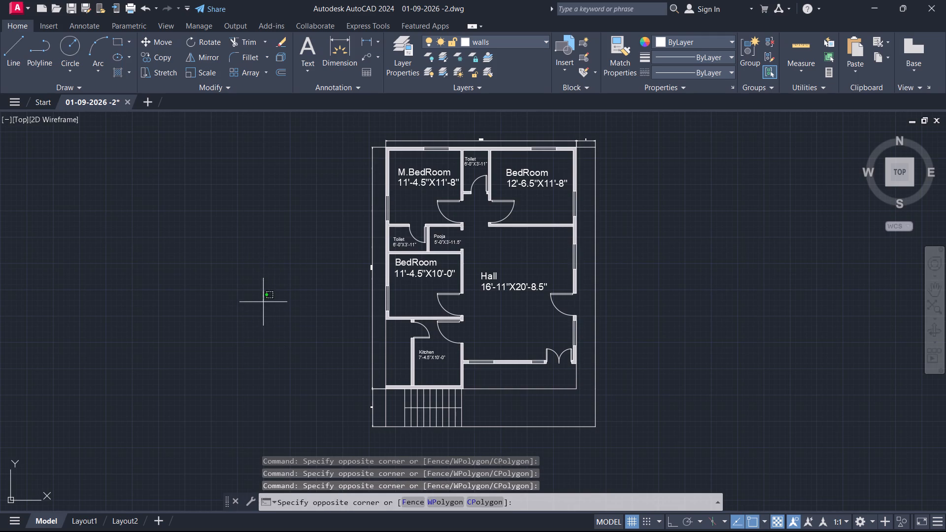
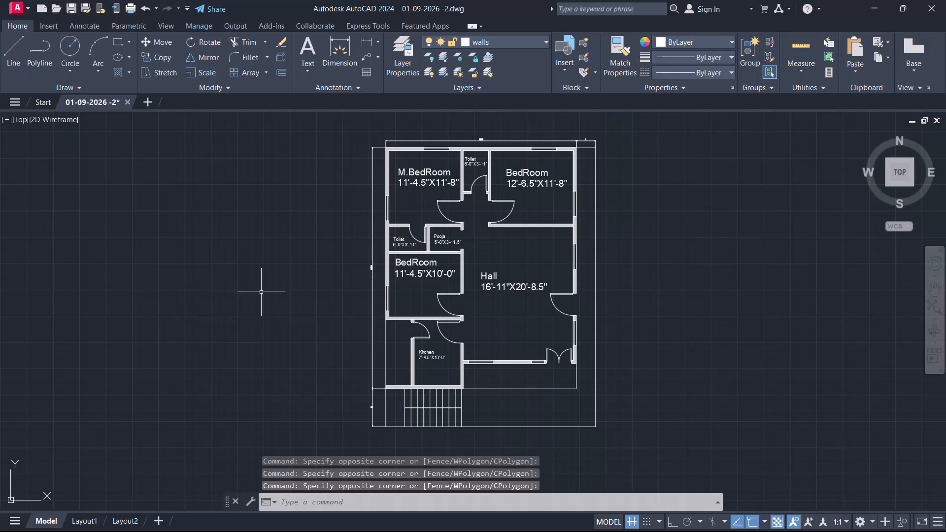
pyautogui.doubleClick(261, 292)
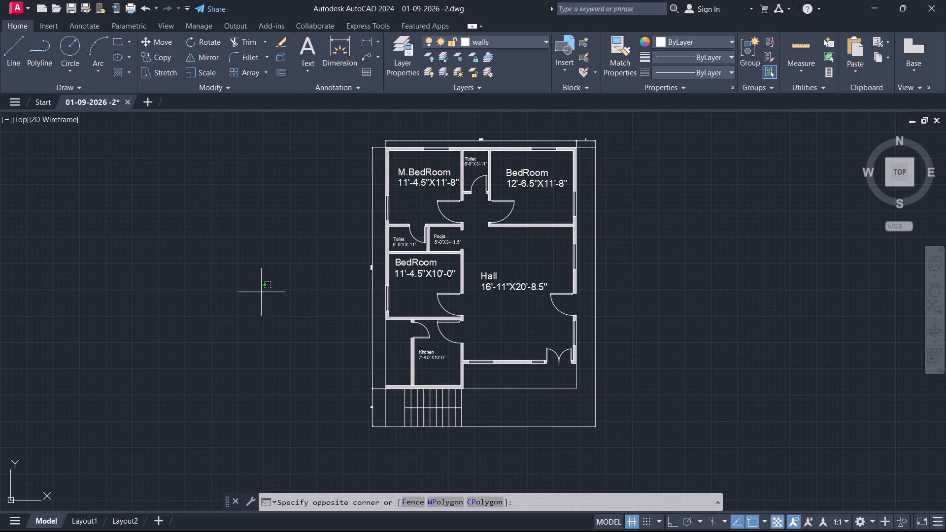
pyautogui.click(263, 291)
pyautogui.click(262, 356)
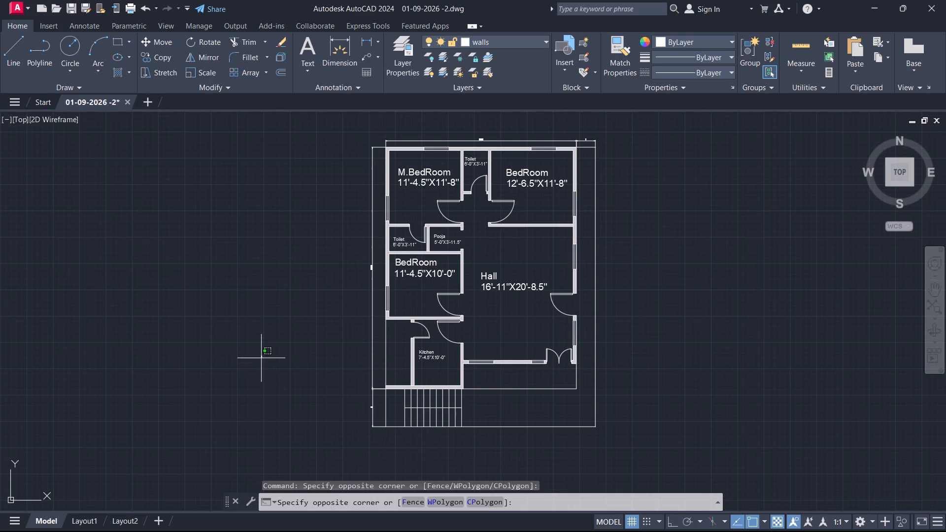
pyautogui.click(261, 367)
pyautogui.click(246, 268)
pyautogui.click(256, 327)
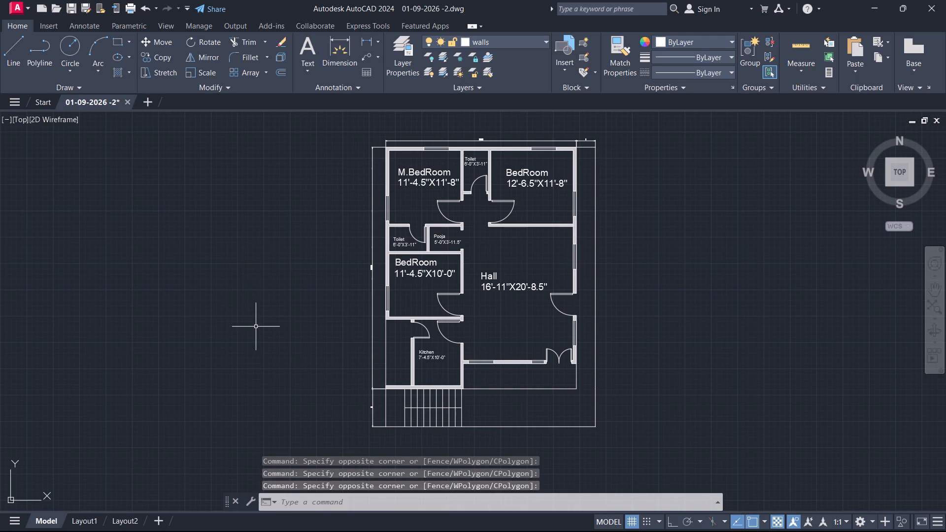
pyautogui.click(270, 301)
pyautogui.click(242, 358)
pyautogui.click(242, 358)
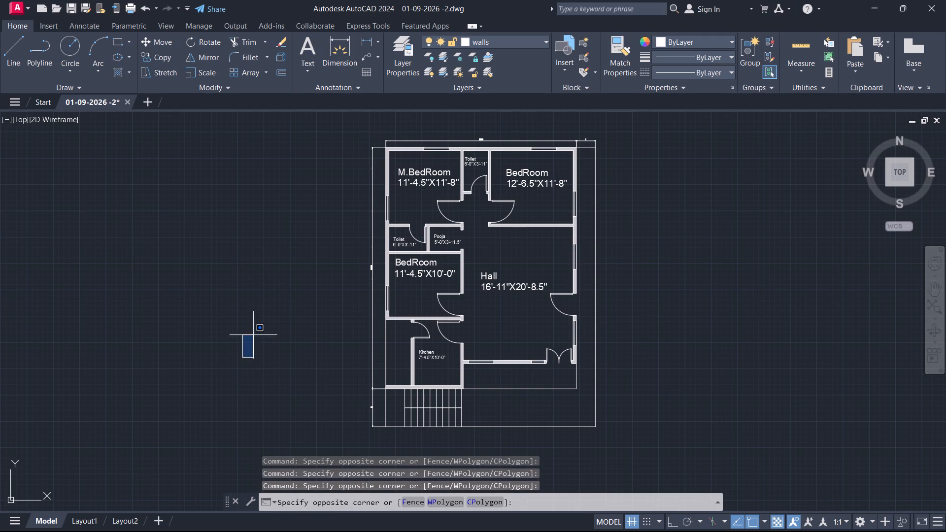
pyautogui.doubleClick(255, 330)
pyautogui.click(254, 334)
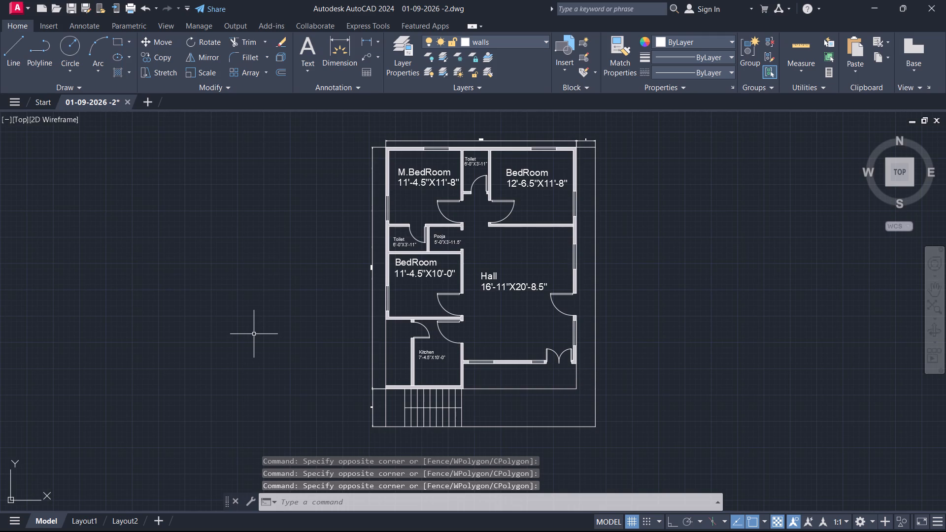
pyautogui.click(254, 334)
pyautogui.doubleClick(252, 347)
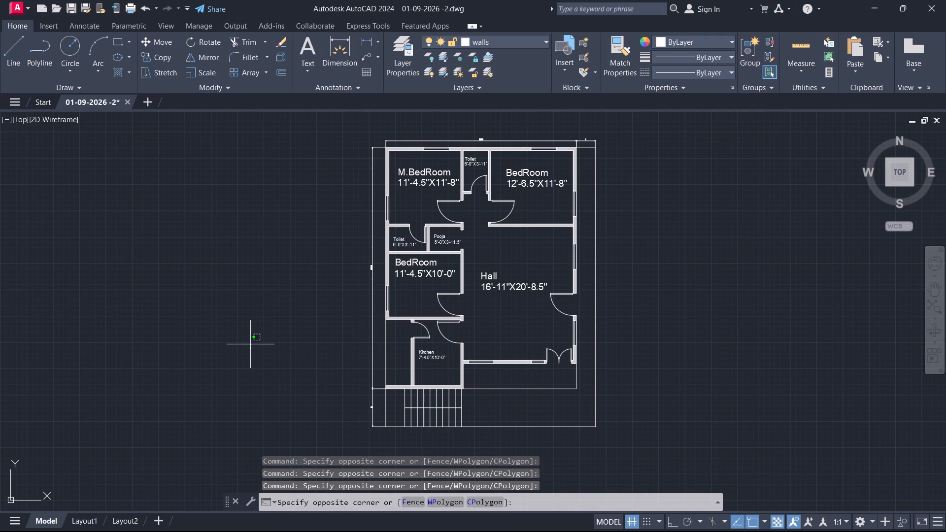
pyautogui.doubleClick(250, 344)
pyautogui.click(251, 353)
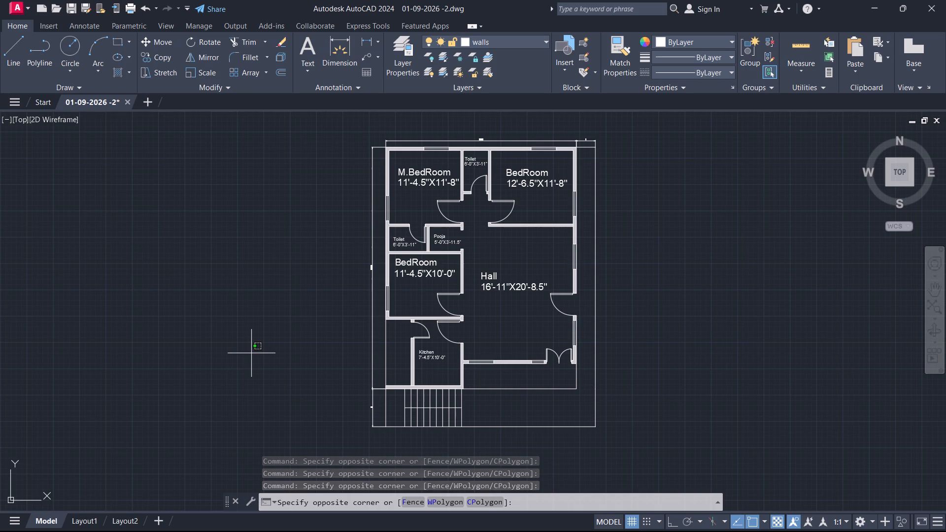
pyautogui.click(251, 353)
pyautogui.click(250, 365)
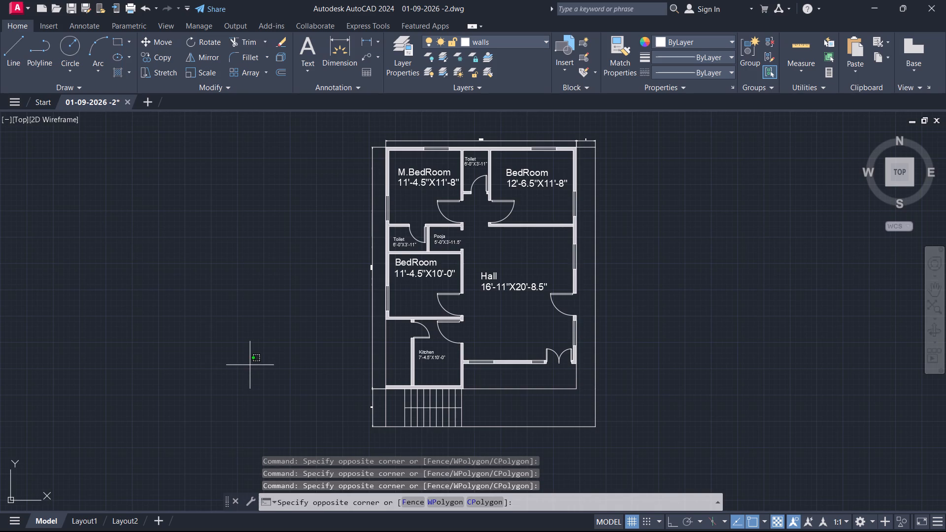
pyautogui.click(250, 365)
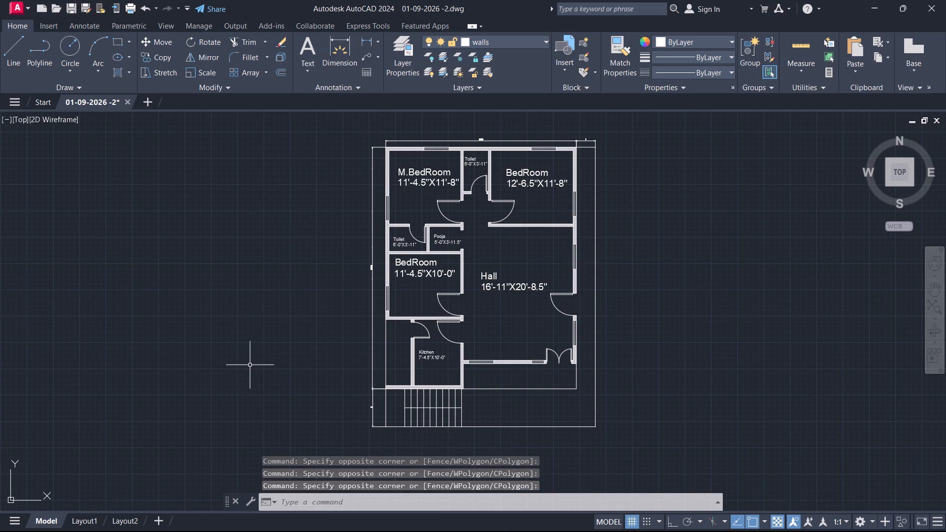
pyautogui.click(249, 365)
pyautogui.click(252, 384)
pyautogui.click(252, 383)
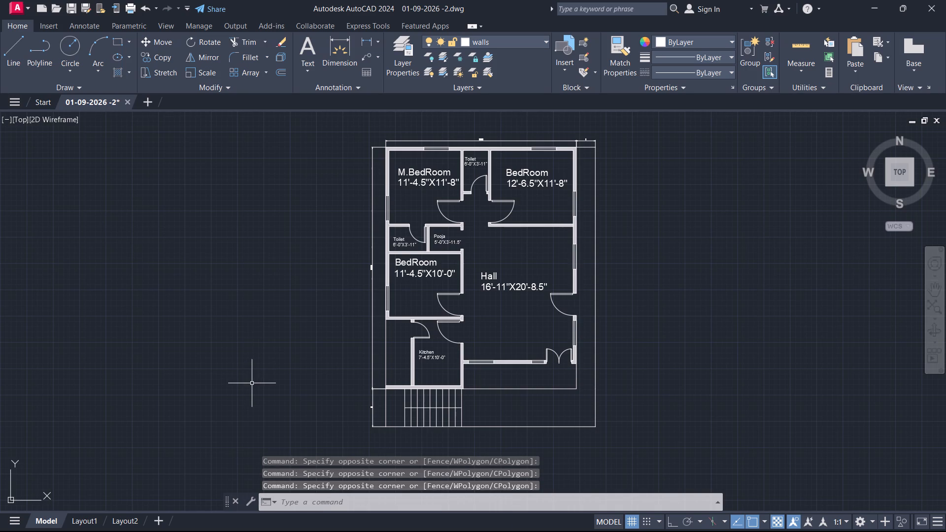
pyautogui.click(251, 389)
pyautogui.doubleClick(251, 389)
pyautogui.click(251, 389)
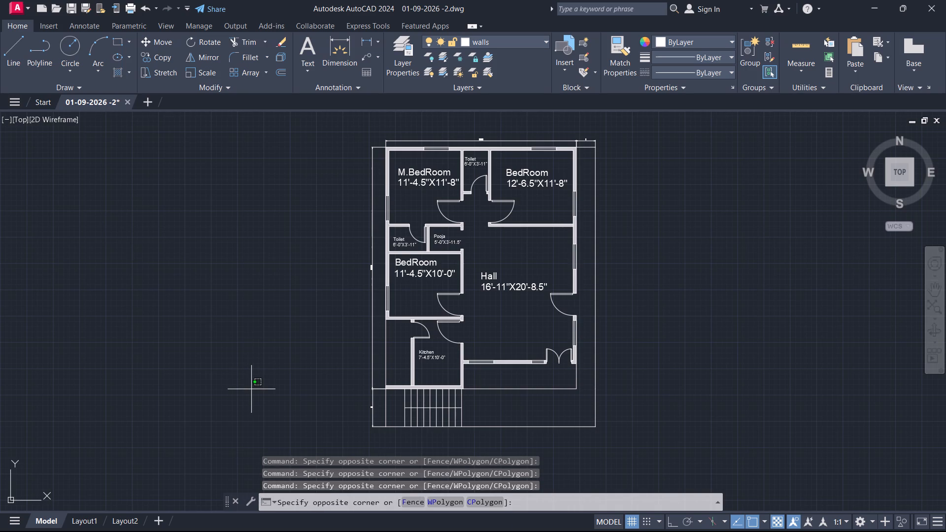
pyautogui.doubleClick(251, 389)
# Inspect the lower half of the floor plan, checking the bedroom, kitchen, hall and stairs.
pyautogui.scroll(-1, 251, 389)
pyautogui.scroll(2, 251, 389)
pyautogui.scroll(-1, 251, 389)
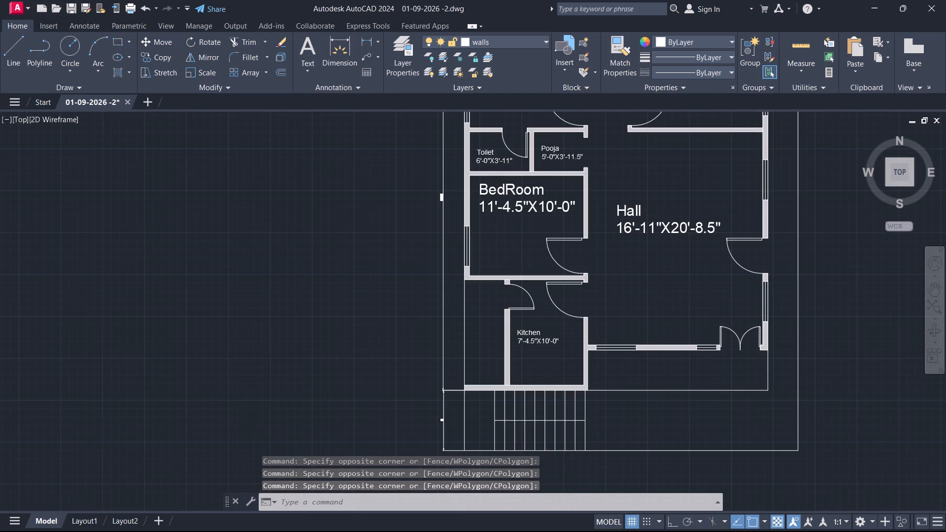
pyautogui.scroll(-1, 251, 389)
pyautogui.scroll(2, 251, 389)
pyautogui.scroll(-1, 251, 389)
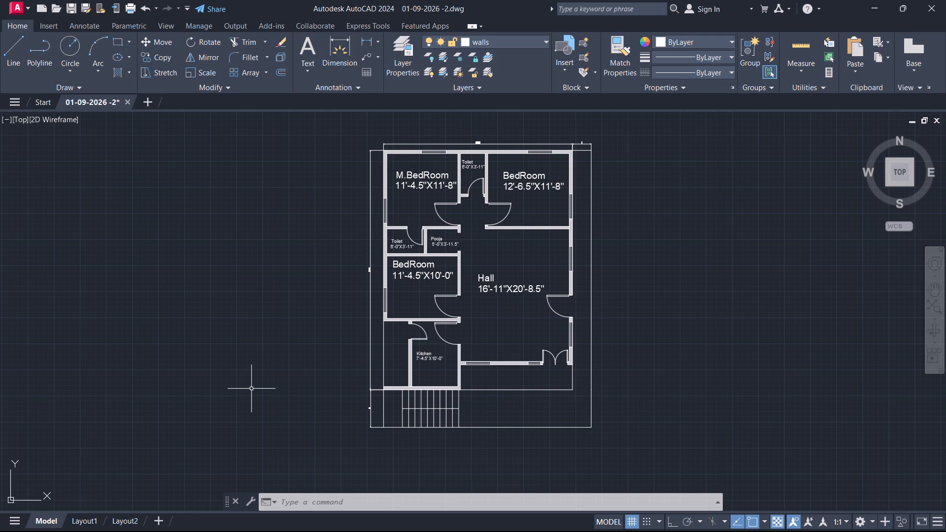
pyautogui.scroll(-1, 261, 405)
pyautogui.scroll(2, 261, 405)
pyautogui.scroll(-1, 261, 405)
pyautogui.scroll(1, 261, 405)
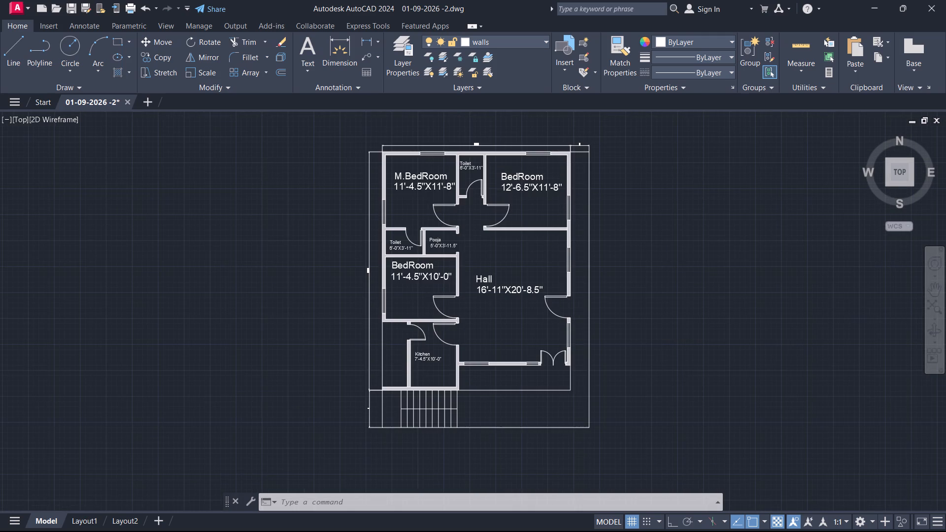
pyautogui.scroll(-1, 312, 284)
pyautogui.scroll(1, 313, 284)
pyautogui.scroll(-1, 313, 284)
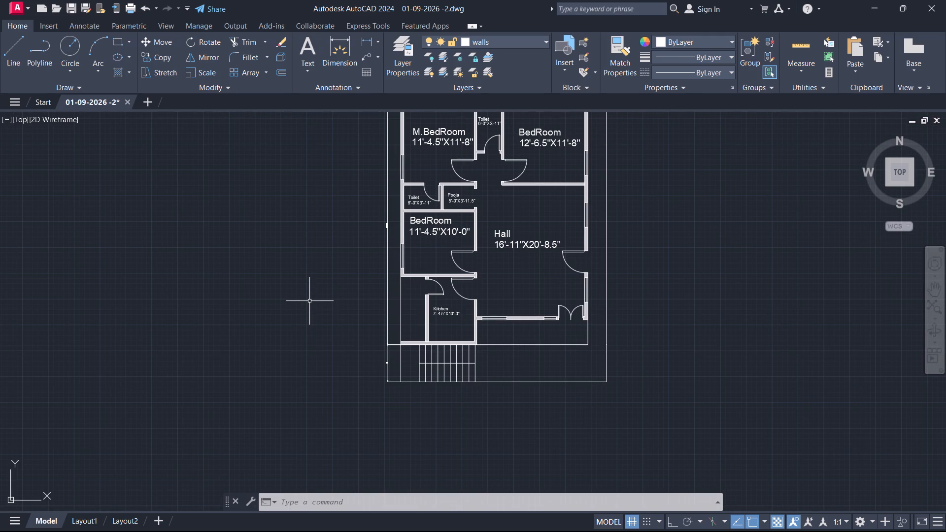
pyautogui.scroll(-1, 309, 301)
pyautogui.scroll(1, 309, 301)
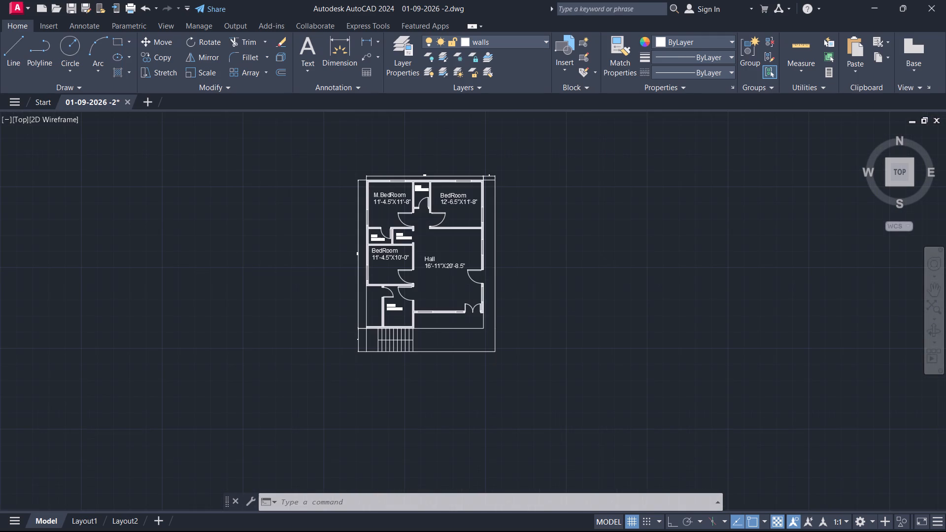
pyautogui.scroll(1, 309, 301)
pyautogui.moveTo(309, 301); pyautogui.dragTo(304, 338, button='middle')
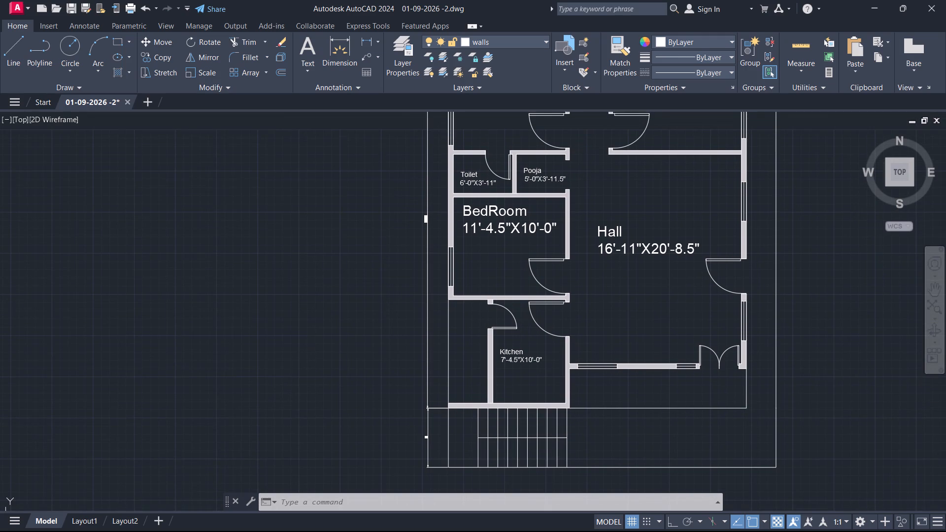
pyautogui.scroll(-1, 304, 338)
pyautogui.moveTo(306, 335); pyautogui.dragTo(305, 354, button='middle')
pyautogui.moveTo(321, 332); pyautogui.dragTo(301, 325, button='middle')
pyautogui.scroll(1, 301, 325)
pyautogui.scroll(-1, 301, 325)
pyautogui.scroll(1, 301, 325)
pyautogui.scroll(-1, 301, 325)
pyautogui.scroll(1, 301, 325)
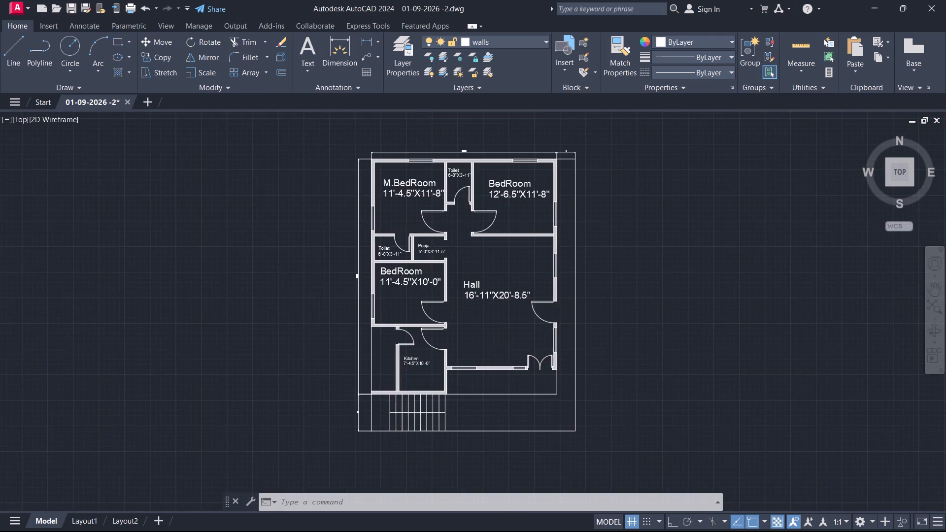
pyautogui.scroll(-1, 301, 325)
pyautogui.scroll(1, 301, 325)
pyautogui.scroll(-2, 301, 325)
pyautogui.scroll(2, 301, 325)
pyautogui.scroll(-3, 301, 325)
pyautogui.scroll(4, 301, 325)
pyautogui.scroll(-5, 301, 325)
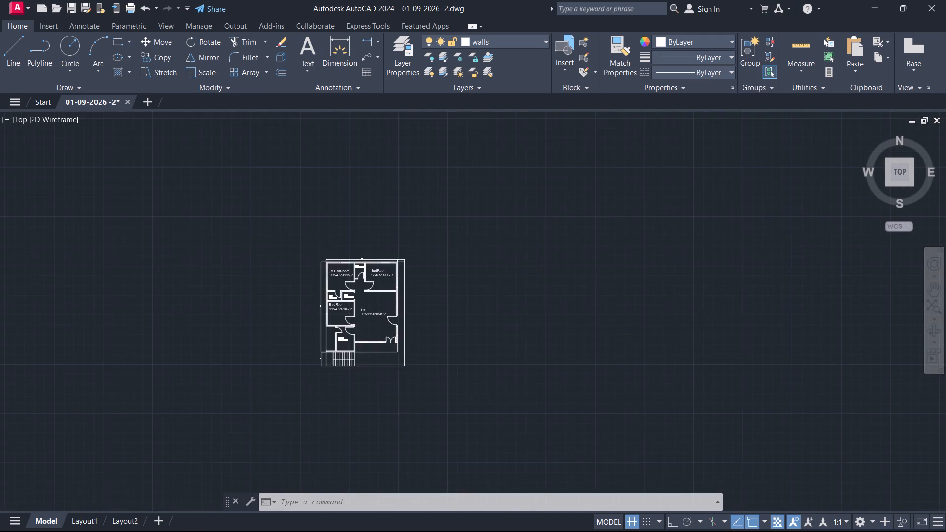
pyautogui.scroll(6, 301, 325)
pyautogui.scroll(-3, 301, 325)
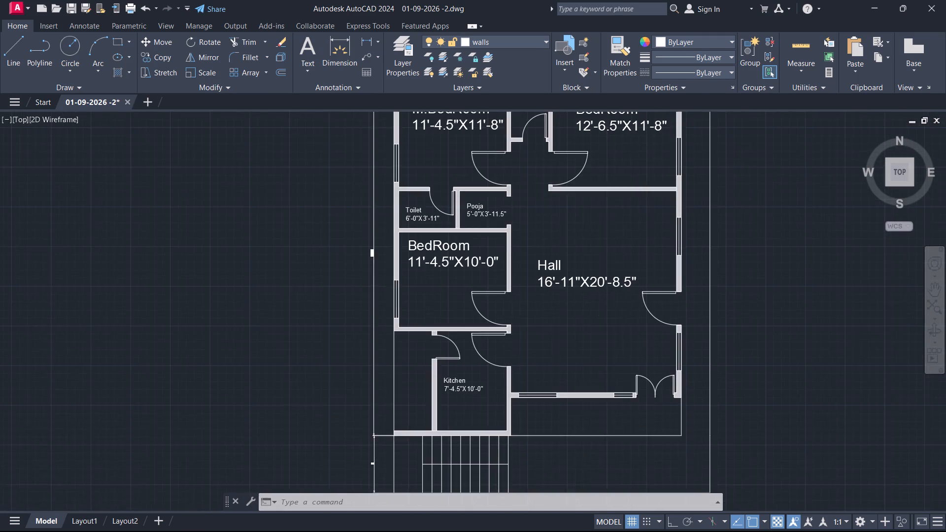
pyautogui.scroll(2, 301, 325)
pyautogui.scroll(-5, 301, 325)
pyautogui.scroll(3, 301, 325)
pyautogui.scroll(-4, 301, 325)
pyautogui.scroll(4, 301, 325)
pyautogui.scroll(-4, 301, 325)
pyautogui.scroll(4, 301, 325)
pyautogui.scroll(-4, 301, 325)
# Examine the lower bedroom's label, window and door, and the kitchen doors just below it.
pyautogui.scroll(8, 301, 325)
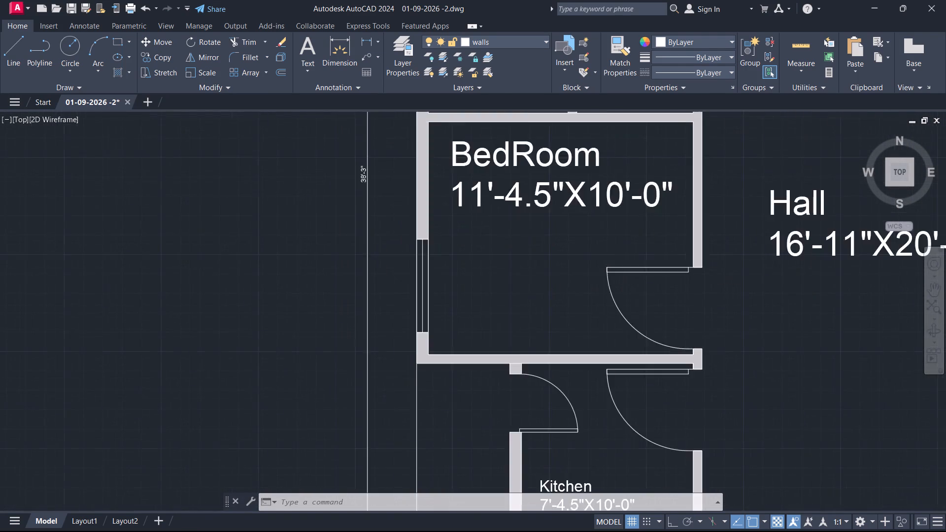
pyautogui.scroll(2, 301, 325)
pyautogui.scroll(-7, 301, 325)
pyautogui.scroll(5, 300, 325)
pyautogui.scroll(-4, 300, 326)
pyautogui.scroll(4, 300, 328)
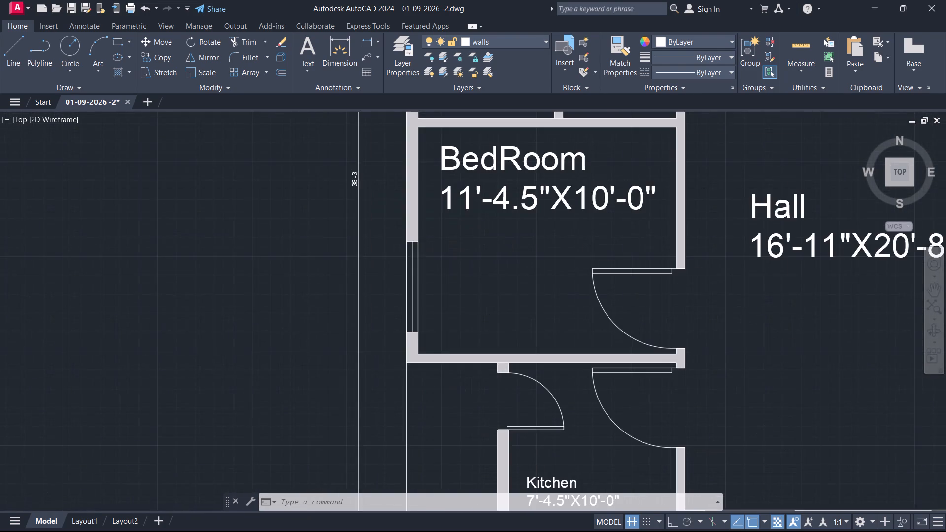
pyautogui.scroll(-5, 300, 328)
pyautogui.scroll(4, 300, 328)
pyautogui.scroll(-4, 300, 328)
pyautogui.scroll(1, 300, 328)
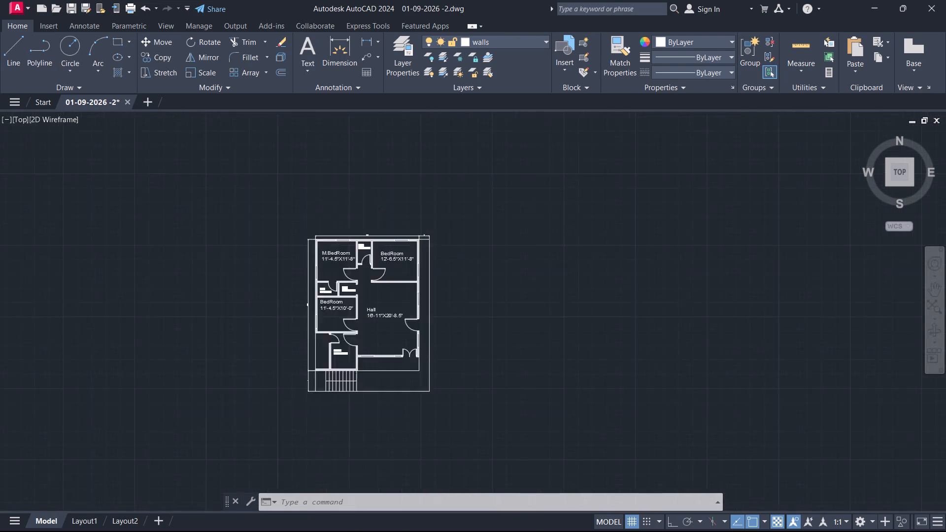
# Review the whole floor plan, checking the bedrooms, toilets, pooja room, hall, kitchen and stairs.
pyautogui.scroll(2, 300, 328)
pyautogui.scroll(-2, 300, 328)
pyautogui.scroll(1, 300, 328)
pyautogui.scroll(-1, 300, 328)
pyautogui.scroll(1, 300, 328)
pyautogui.scroll(-1, 300, 328)
pyautogui.scroll(1, 300, 328)
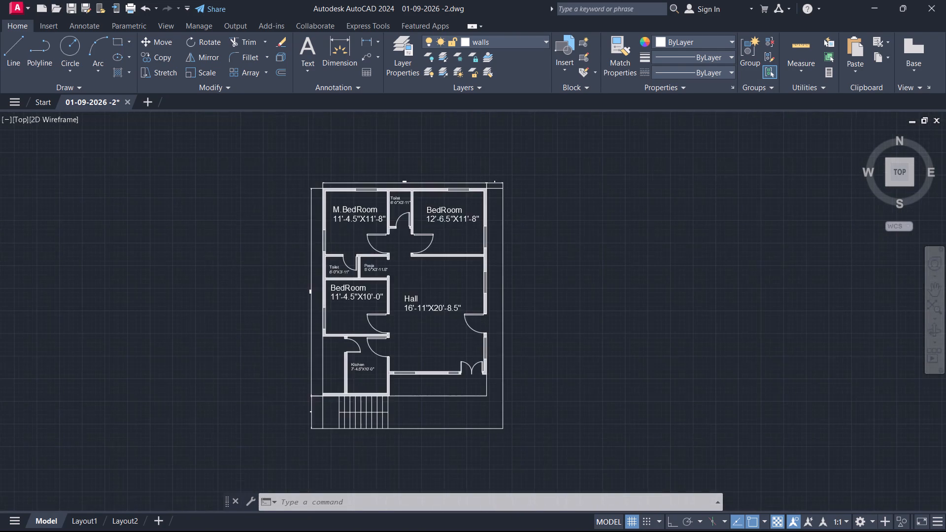
pyautogui.scroll(-1, 300, 328)
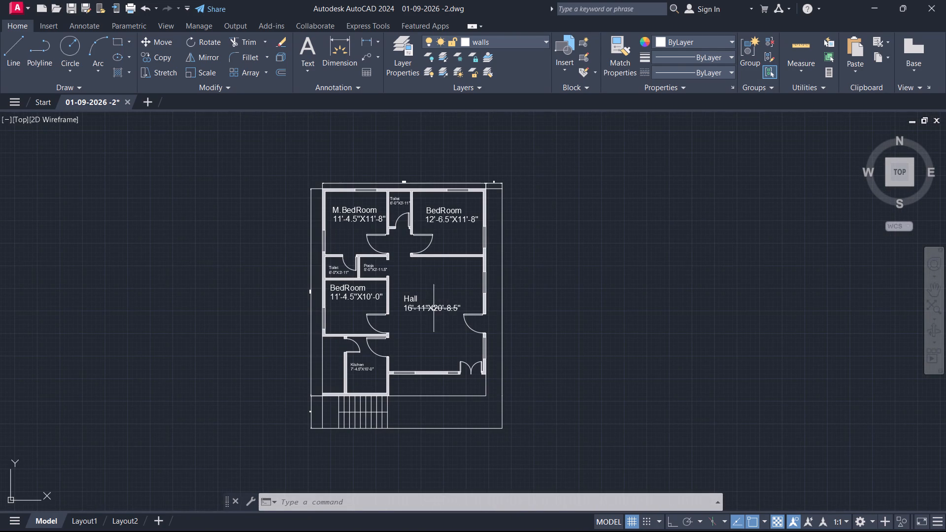
pyautogui.moveTo(444, 334); pyautogui.dragTo(436, 313, button='middle')
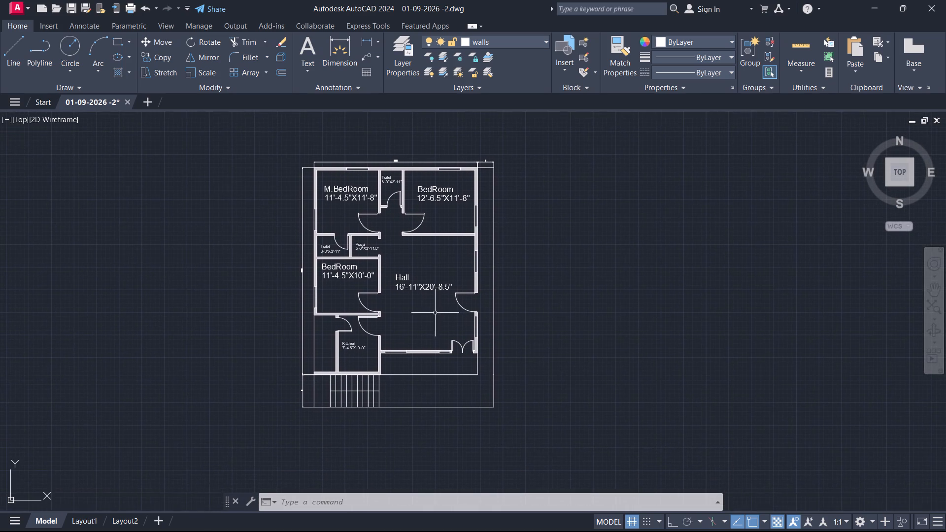
pyautogui.scroll(1, 418, 306)
pyautogui.moveTo(418, 306); pyautogui.dragTo(432, 323, button='middle')
pyautogui.scroll(-1, 432, 323)
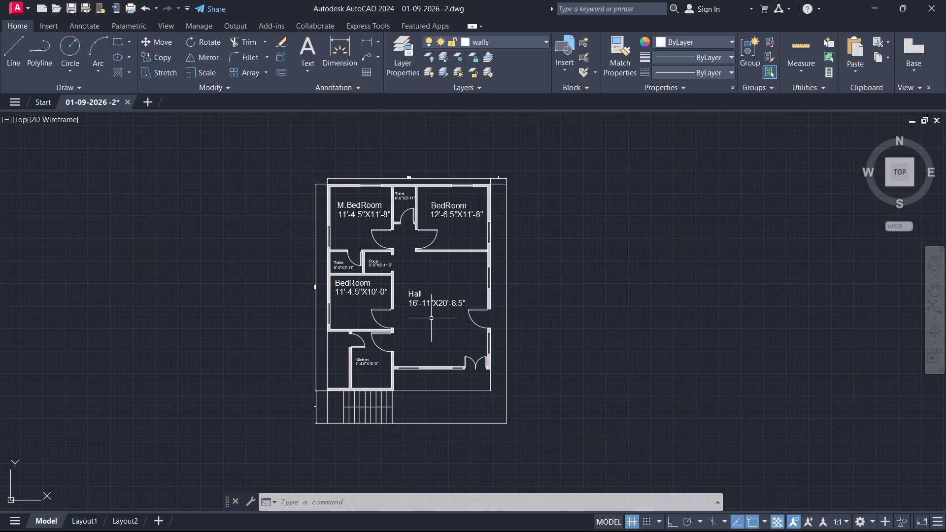
pyautogui.moveTo(356, 226); pyautogui.dragTo(357, 243, button='middle')
pyautogui.scroll(1, 357, 243)
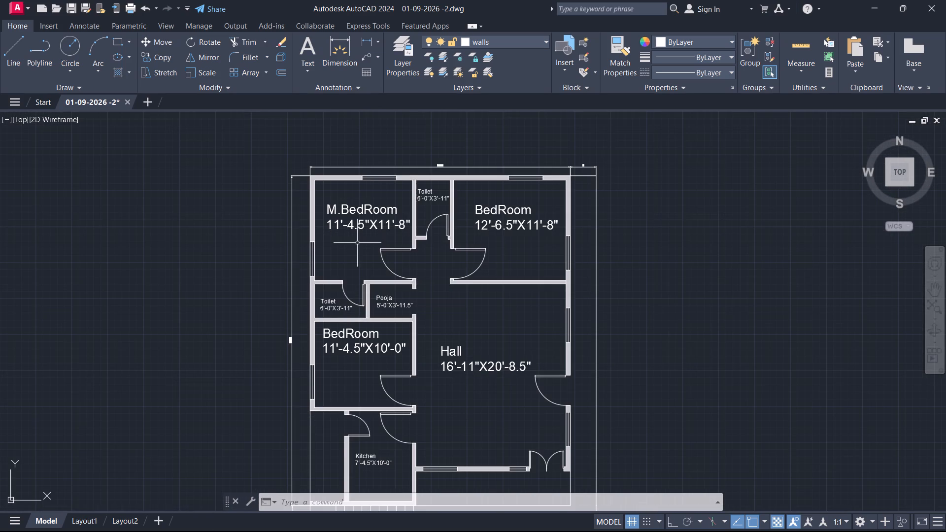
pyautogui.moveTo(487, 332); pyautogui.dragTo(476, 290, button='middle')
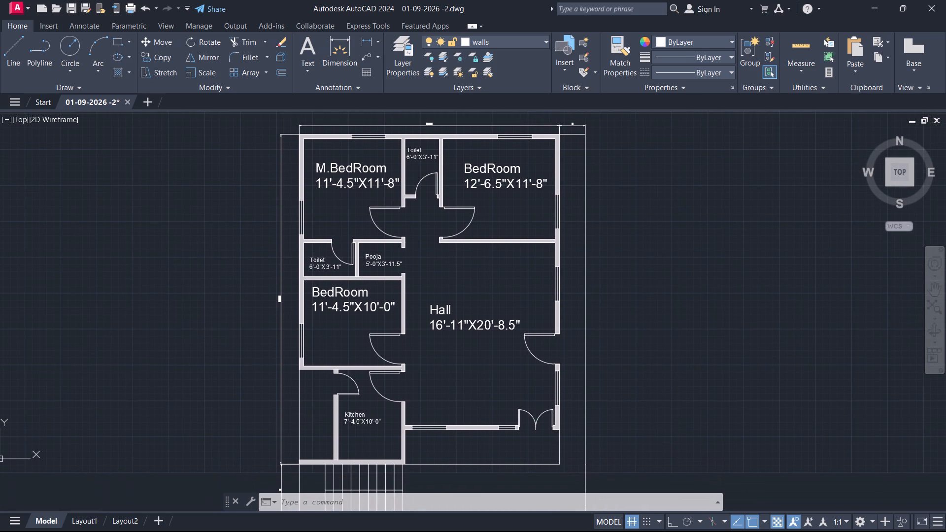
pyautogui.scroll(-1, 476, 290)
pyautogui.scroll(1, 476, 290)
pyautogui.scroll(-1, 476, 290)
pyautogui.scroll(1, 476, 290)
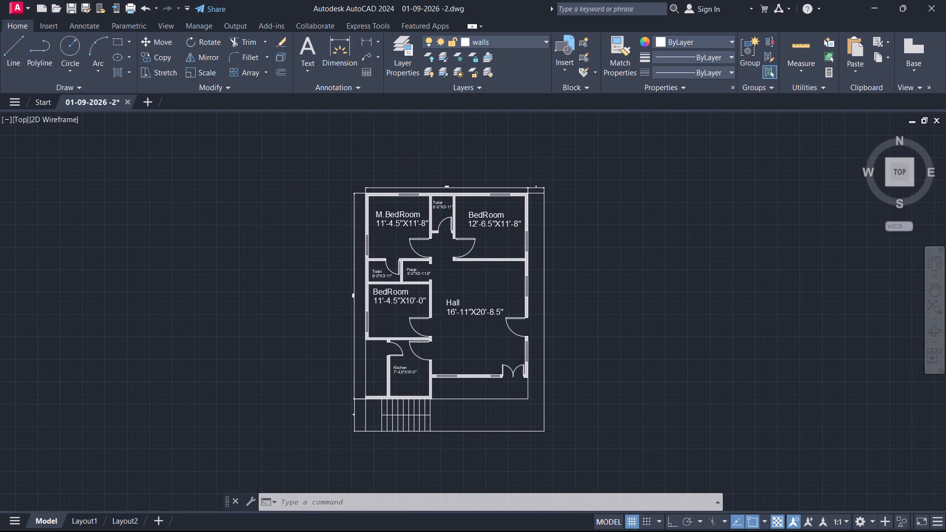
pyautogui.scroll(-1, 476, 290)
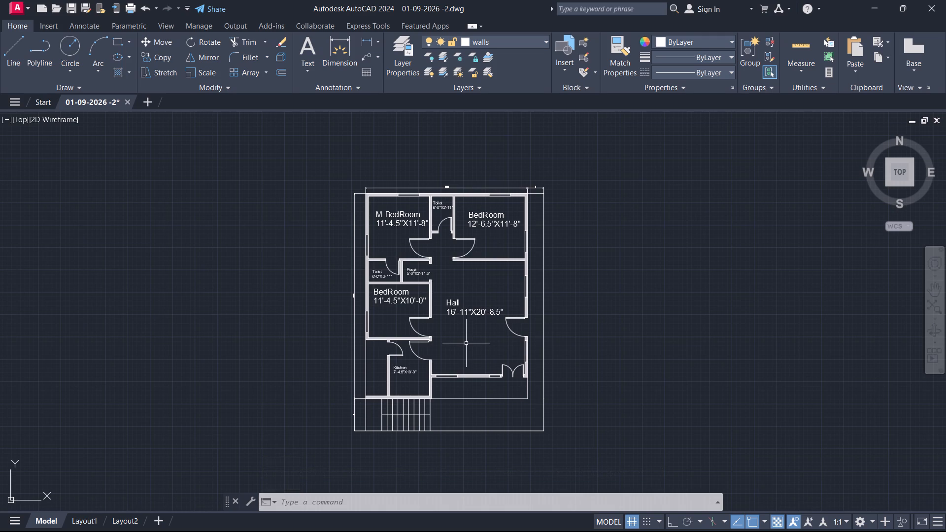
pyautogui.scroll(1, 470, 342)
pyautogui.scroll(-1, 473, 343)
pyautogui.scroll(1, 474, 343)
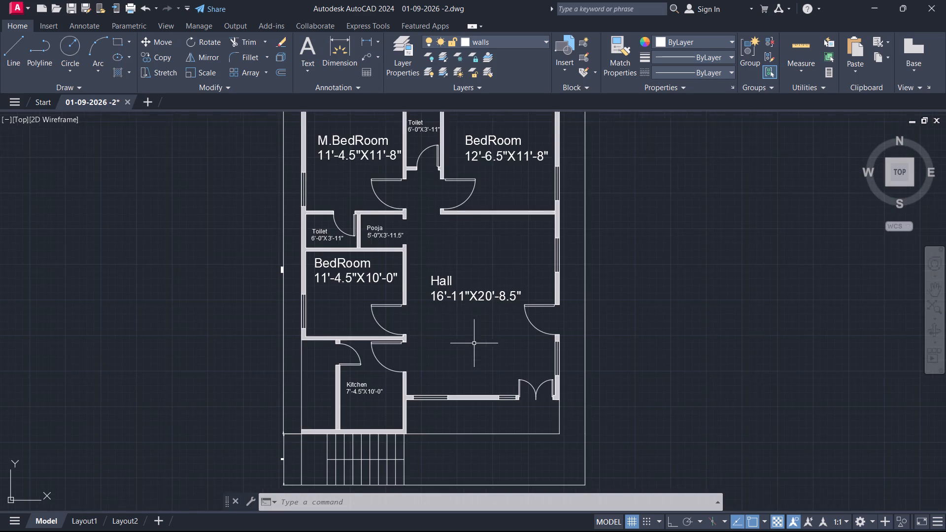
# Review the floor plan from the bedrooms and toilets down to the hall, kitchen, entrance doors and stairs.
pyautogui.moveTo(474, 343); pyautogui.dragTo(500, 372, button='middle')
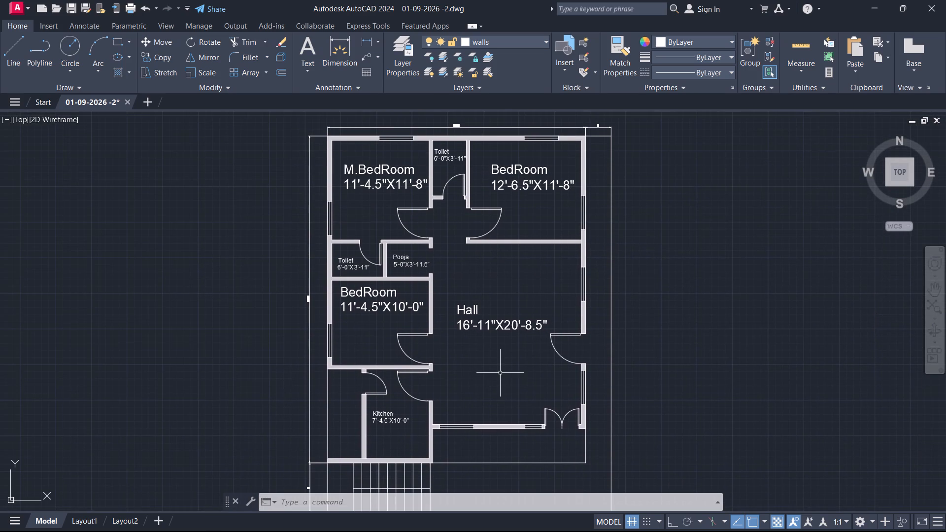
pyautogui.scroll(-1, 500, 373)
pyautogui.moveTo(502, 372); pyautogui.dragTo(507, 311, button='middle')
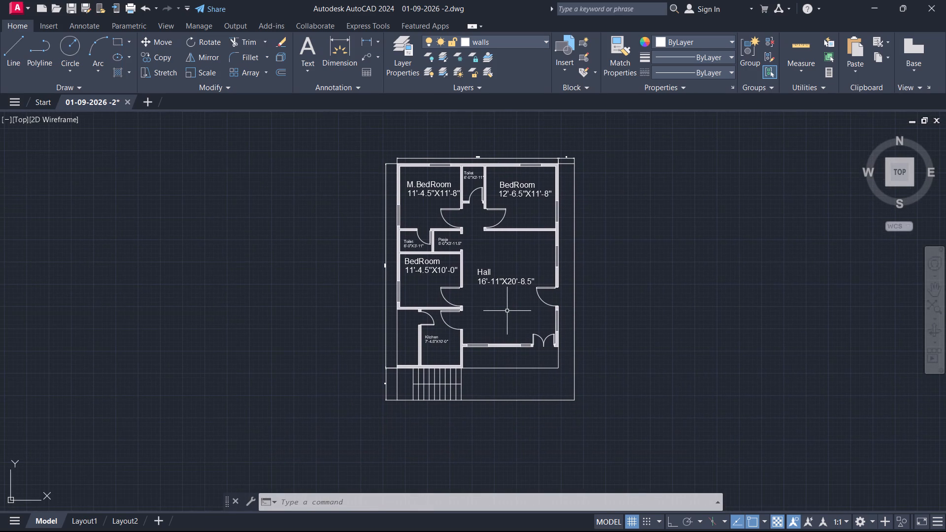
pyautogui.scroll(1, 507, 311)
pyautogui.scroll(-1, 507, 311)
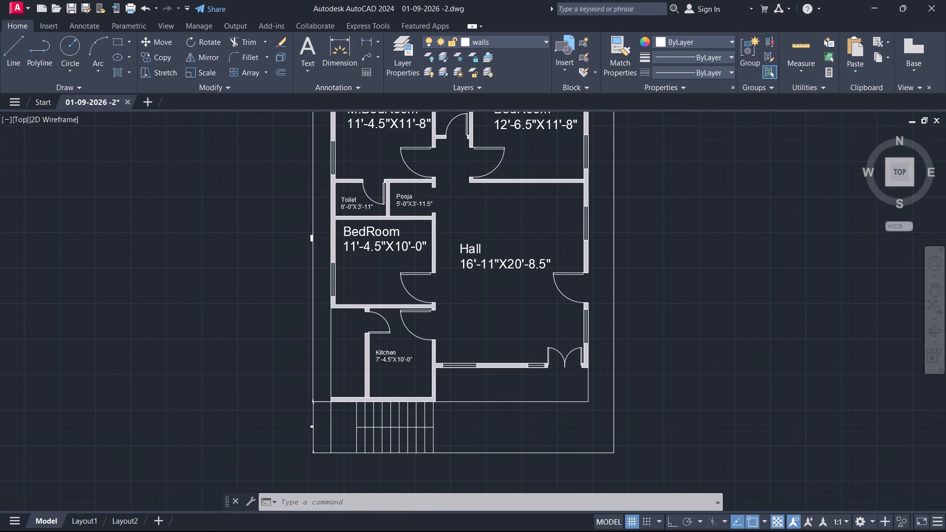
pyautogui.moveTo(507, 311); pyautogui.dragTo(507, 347, button='middle')
pyautogui.scroll(1, 507, 347)
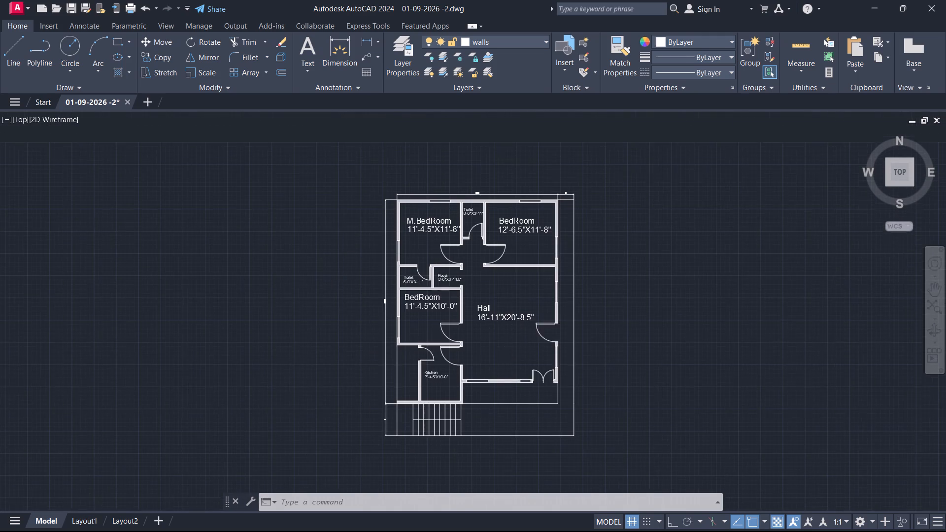
pyautogui.moveTo(507, 347); pyautogui.dragTo(507, 345, button='middle')
pyautogui.middleClick(509, 337)
pyautogui.scroll(-1, 509, 337)
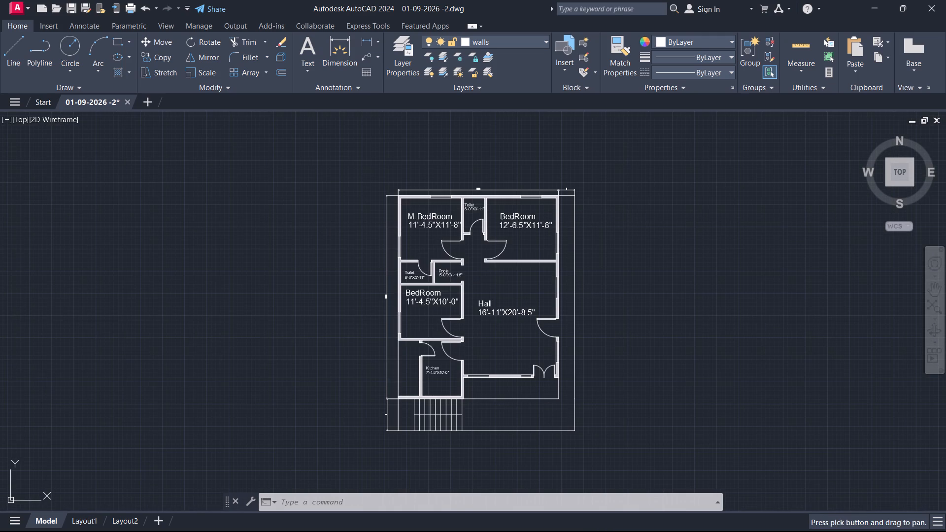
pyautogui.scroll(1, 509, 337)
pyautogui.scroll(-1, 509, 337)
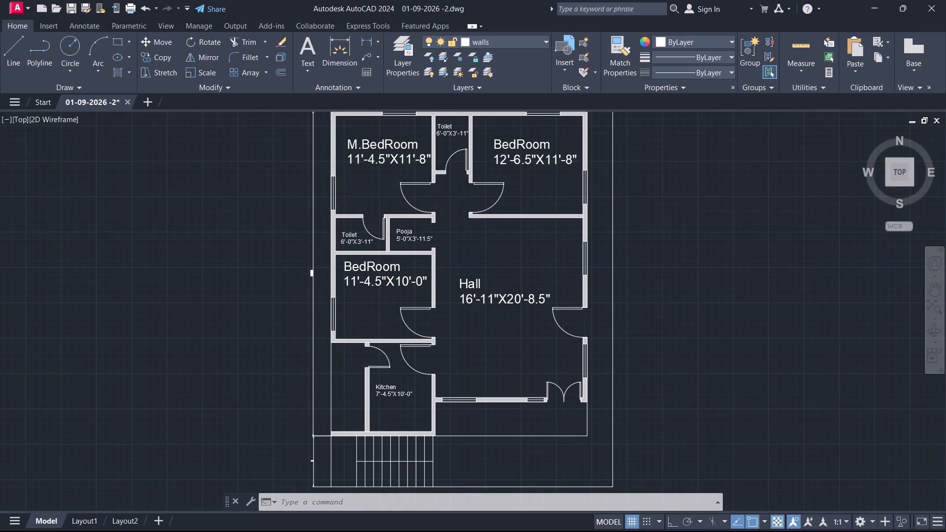
pyautogui.scroll(1, 509, 337)
pyautogui.scroll(-1, 509, 337)
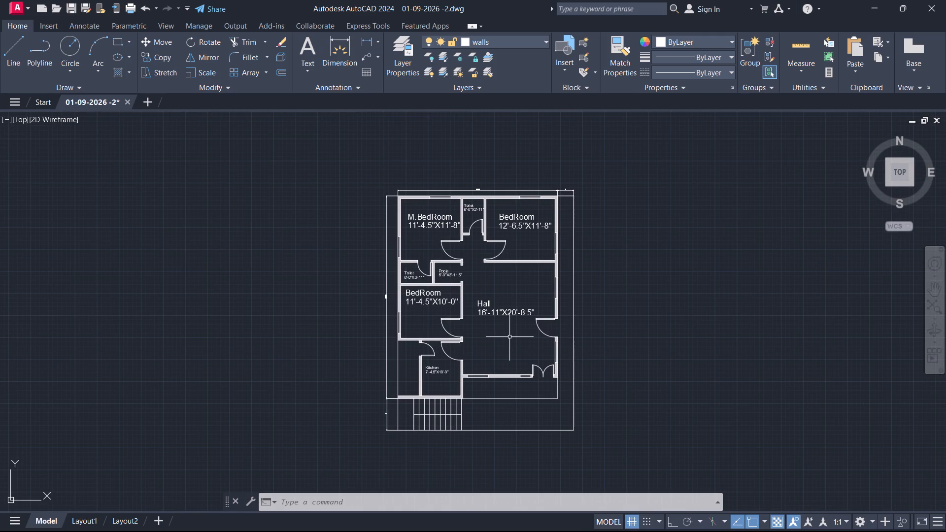
pyautogui.scroll(-1, 509, 337)
pyautogui.scroll(2, 509, 337)
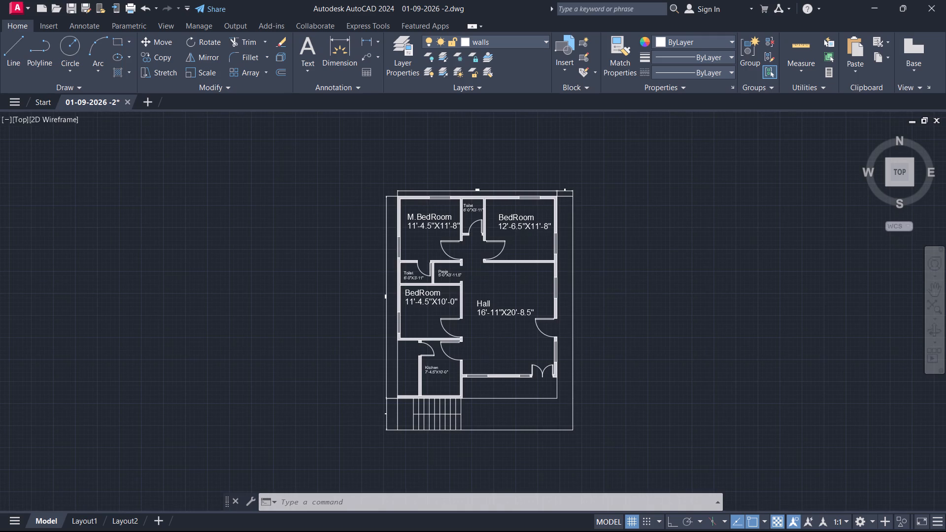
pyautogui.moveTo(514, 323); pyautogui.dragTo(516, 300, button='middle')
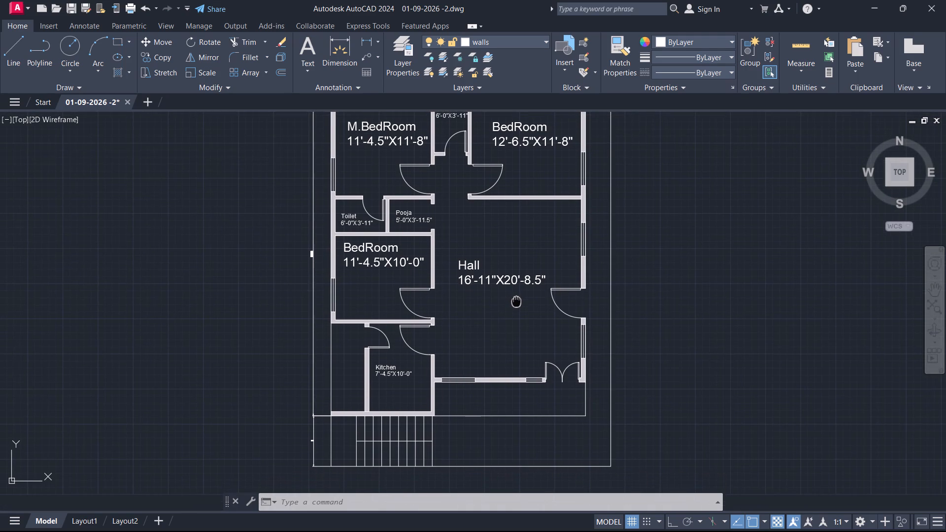
pyautogui.moveTo(516, 300); pyautogui.dragTo(512, 356, button='middle')
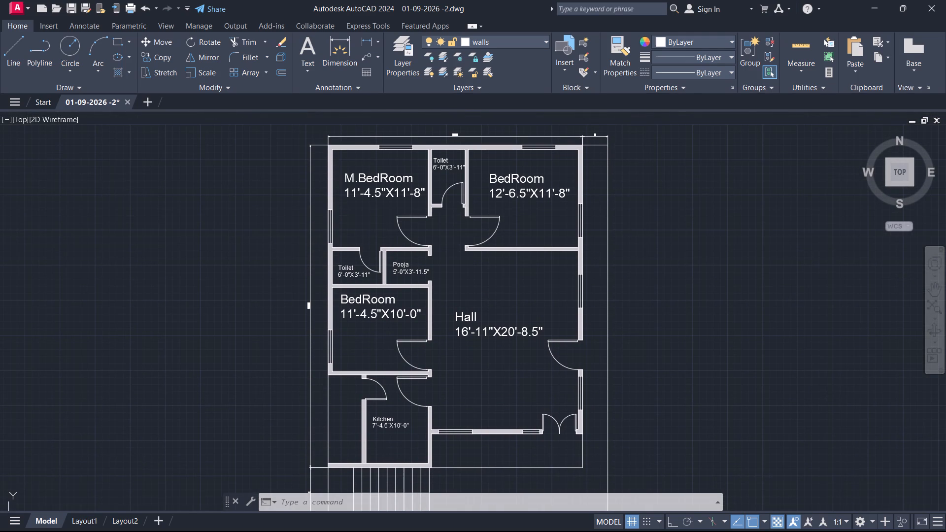
pyautogui.scroll(-1, 512, 356)
pyautogui.moveTo(512, 354); pyautogui.dragTo(524, 283, button='middle')
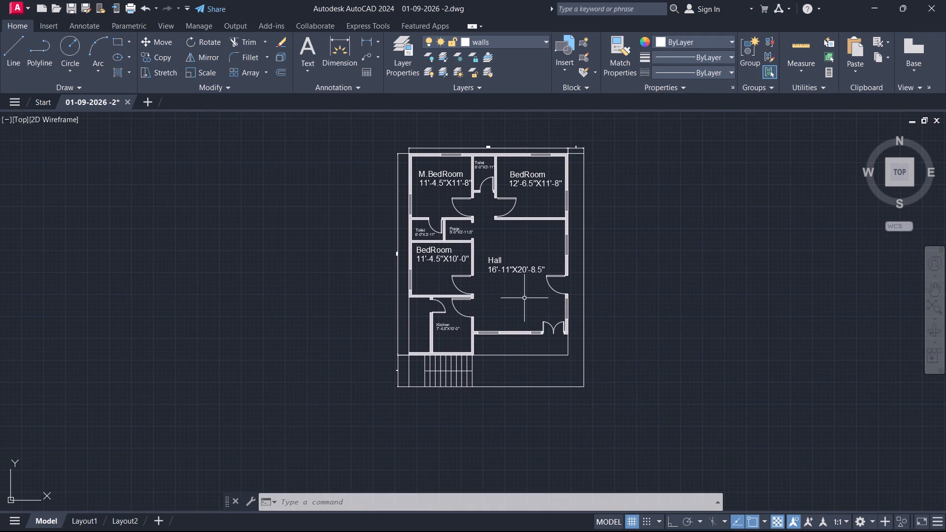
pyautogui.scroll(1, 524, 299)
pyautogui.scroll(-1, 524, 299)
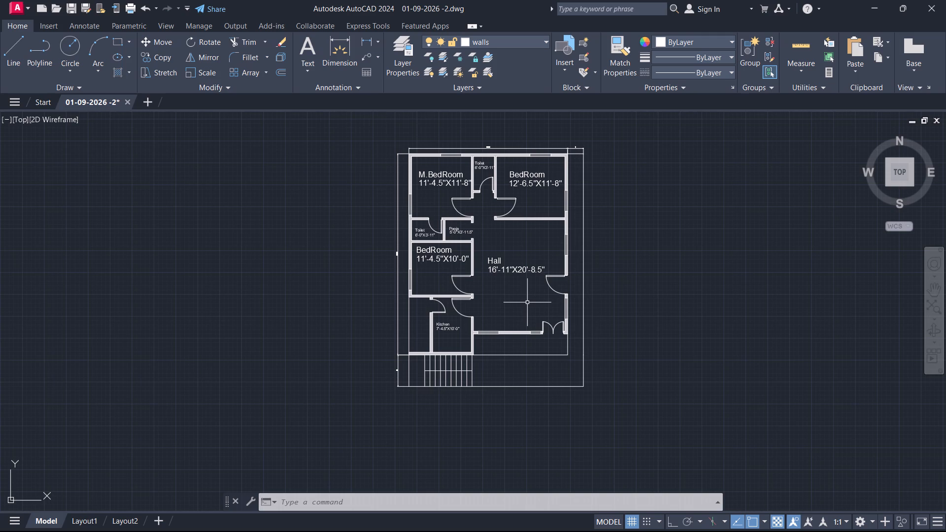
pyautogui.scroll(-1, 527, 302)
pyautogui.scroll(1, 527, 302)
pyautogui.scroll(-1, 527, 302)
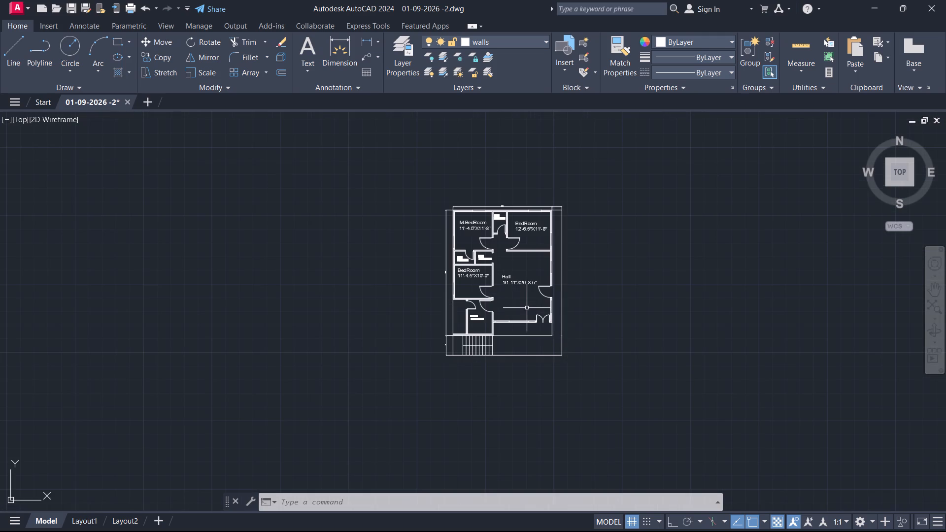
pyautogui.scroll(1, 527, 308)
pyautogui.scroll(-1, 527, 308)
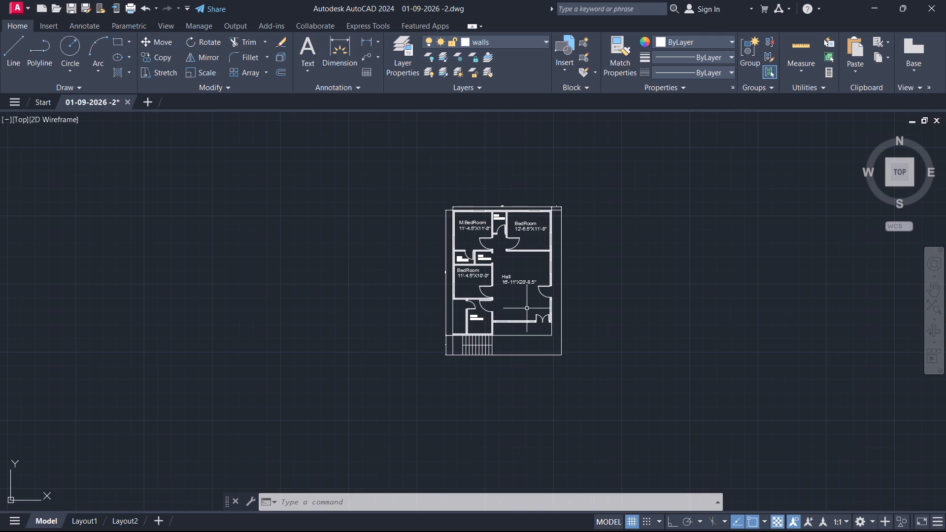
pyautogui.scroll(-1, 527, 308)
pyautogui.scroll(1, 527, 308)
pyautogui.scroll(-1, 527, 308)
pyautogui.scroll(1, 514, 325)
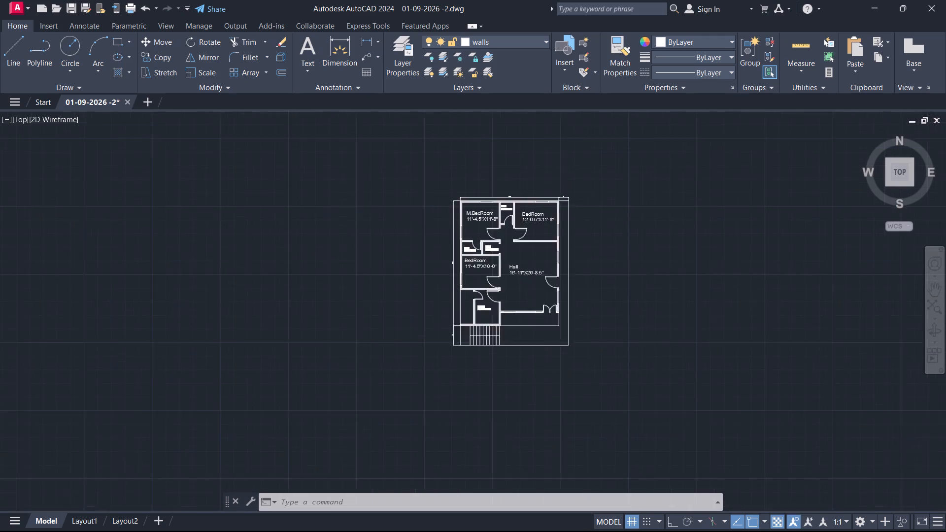
# Inspect the plan's lower half, covering the bedroom, kitchen, hall and stairs, and check the complete layout.
pyautogui.scroll(2, 514, 325)
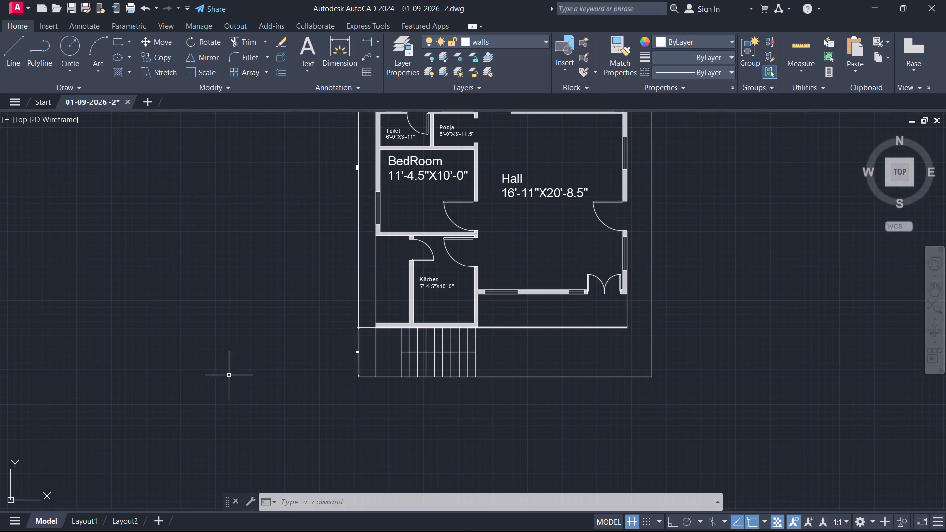
pyautogui.scroll(-1, 204, 361)
pyautogui.scroll(1, 205, 361)
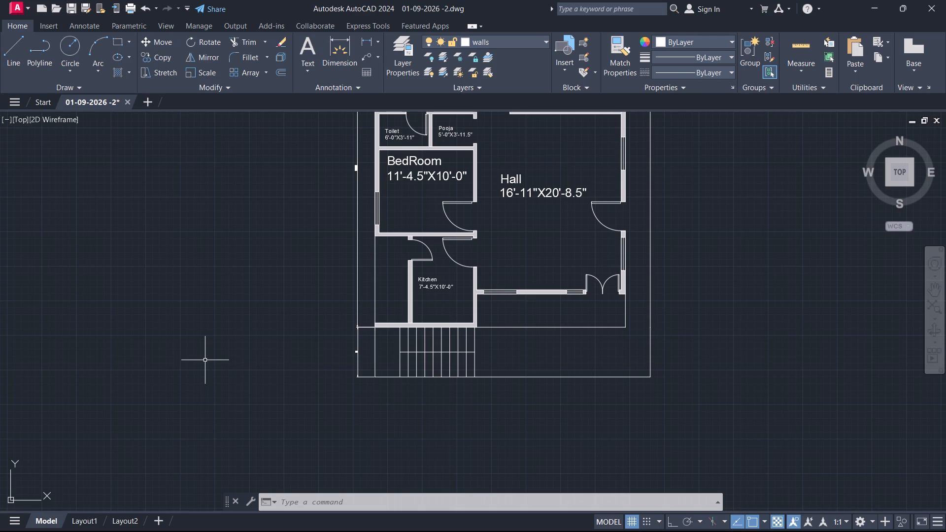
pyautogui.scroll(-2, 210, 356)
pyautogui.scroll(2, 210, 356)
pyautogui.scroll(-3, 210, 355)
pyautogui.scroll(2, 246, 332)
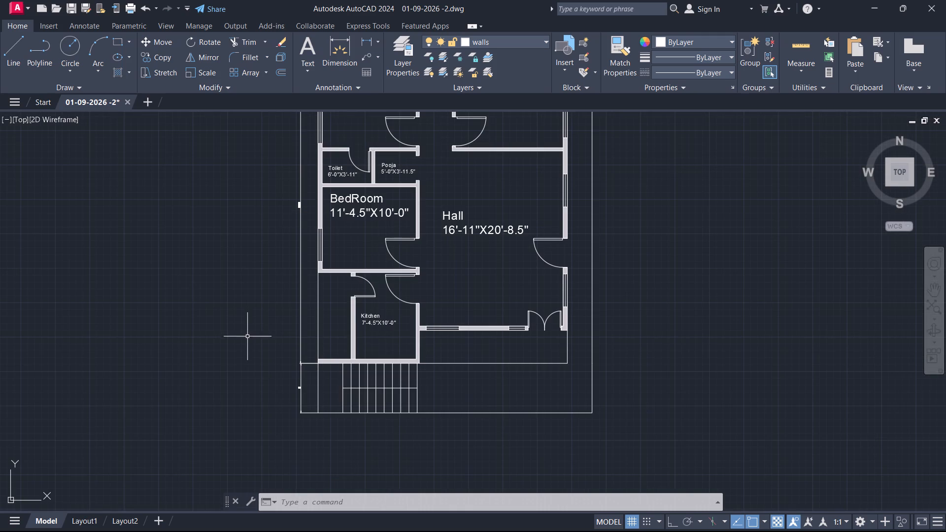
pyautogui.moveTo(251, 310); pyautogui.dragTo(251, 319, button='middle')
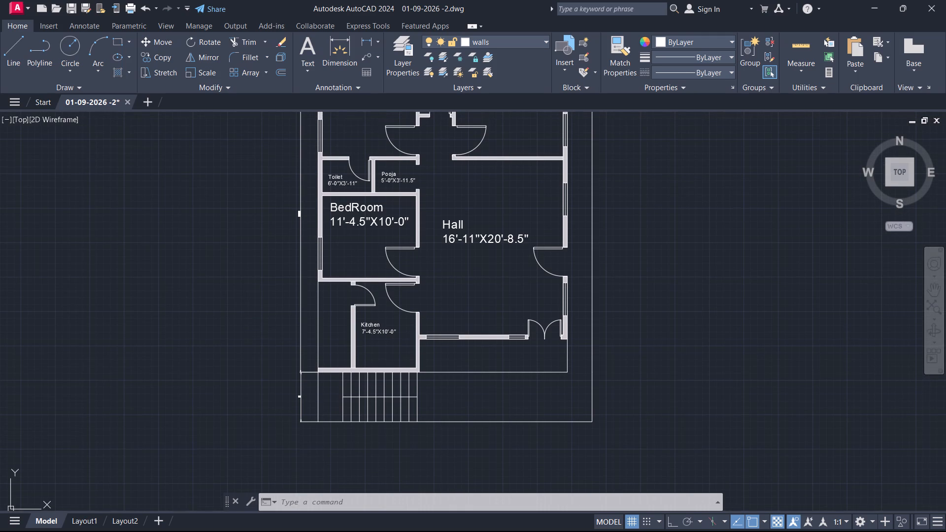
pyautogui.scroll(-1, 251, 319)
pyautogui.moveTo(251, 319); pyautogui.dragTo(246, 346, button='middle')
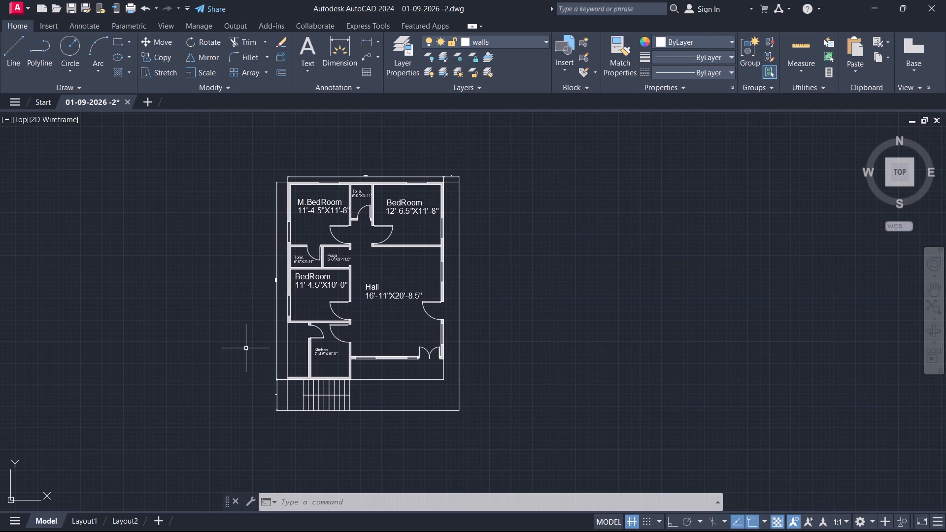
pyautogui.moveTo(245, 349); pyautogui.dragTo(258, 339, button='middle')
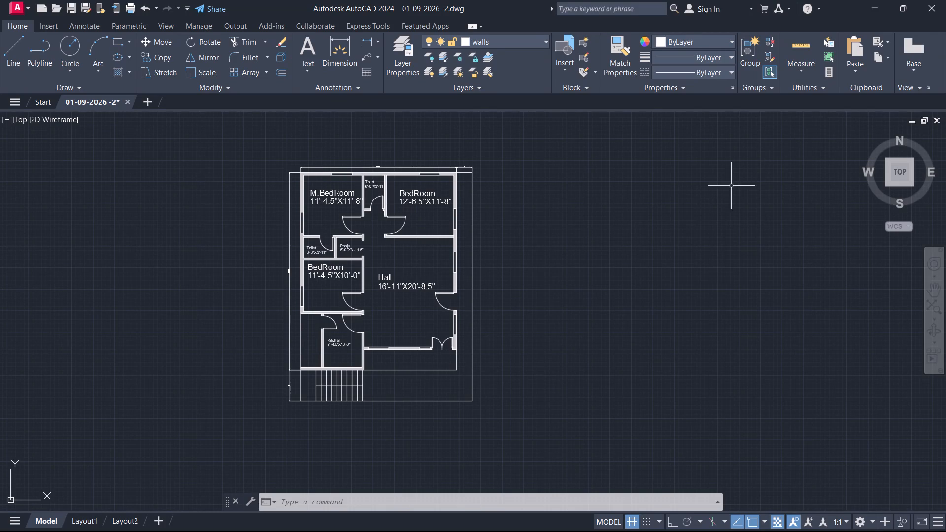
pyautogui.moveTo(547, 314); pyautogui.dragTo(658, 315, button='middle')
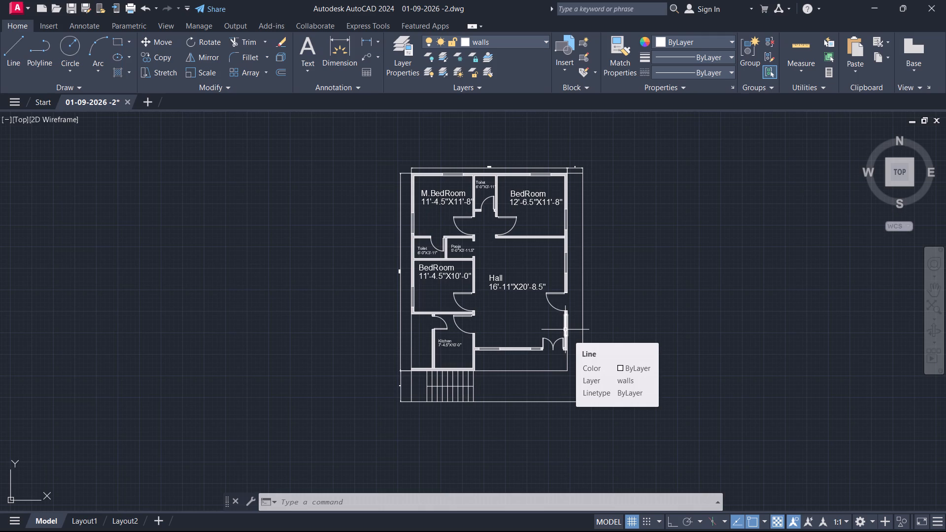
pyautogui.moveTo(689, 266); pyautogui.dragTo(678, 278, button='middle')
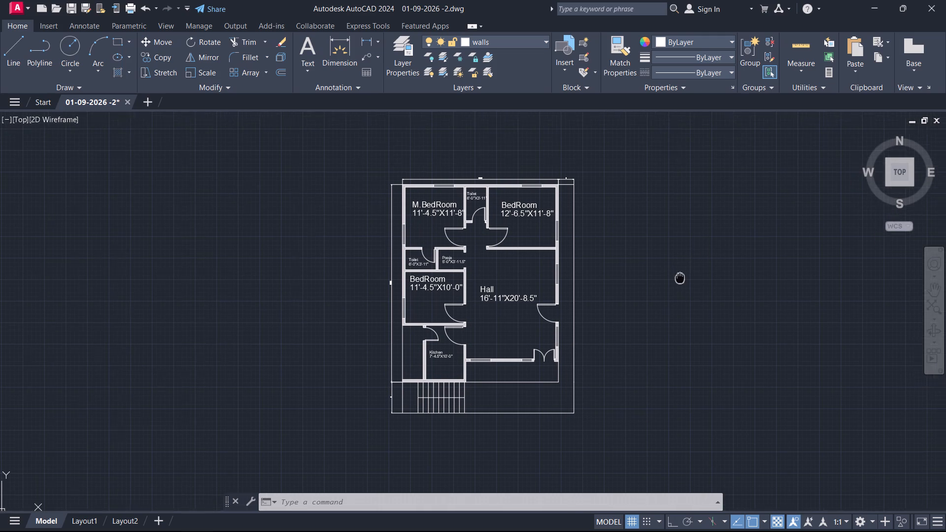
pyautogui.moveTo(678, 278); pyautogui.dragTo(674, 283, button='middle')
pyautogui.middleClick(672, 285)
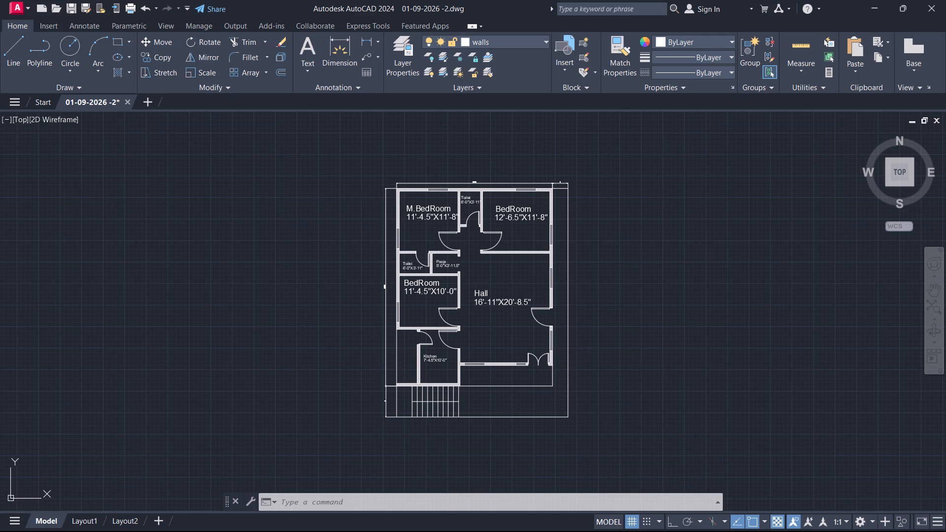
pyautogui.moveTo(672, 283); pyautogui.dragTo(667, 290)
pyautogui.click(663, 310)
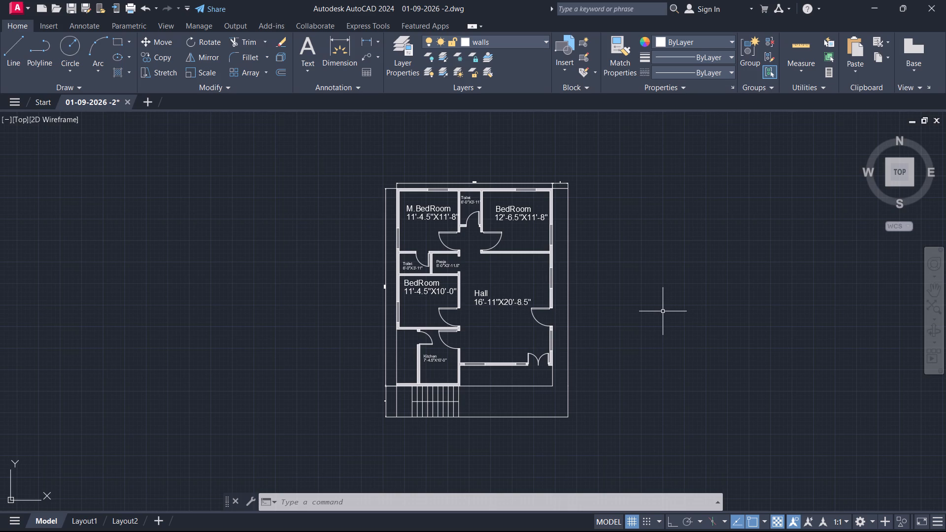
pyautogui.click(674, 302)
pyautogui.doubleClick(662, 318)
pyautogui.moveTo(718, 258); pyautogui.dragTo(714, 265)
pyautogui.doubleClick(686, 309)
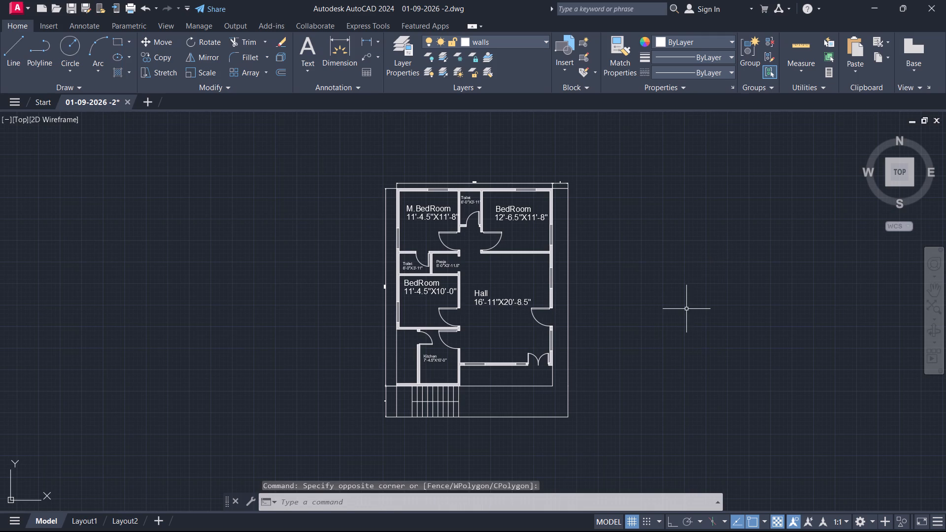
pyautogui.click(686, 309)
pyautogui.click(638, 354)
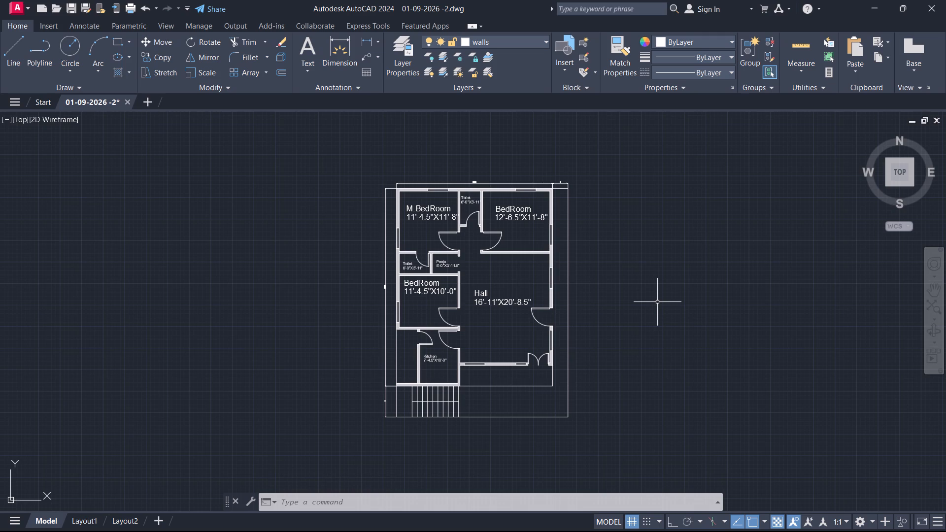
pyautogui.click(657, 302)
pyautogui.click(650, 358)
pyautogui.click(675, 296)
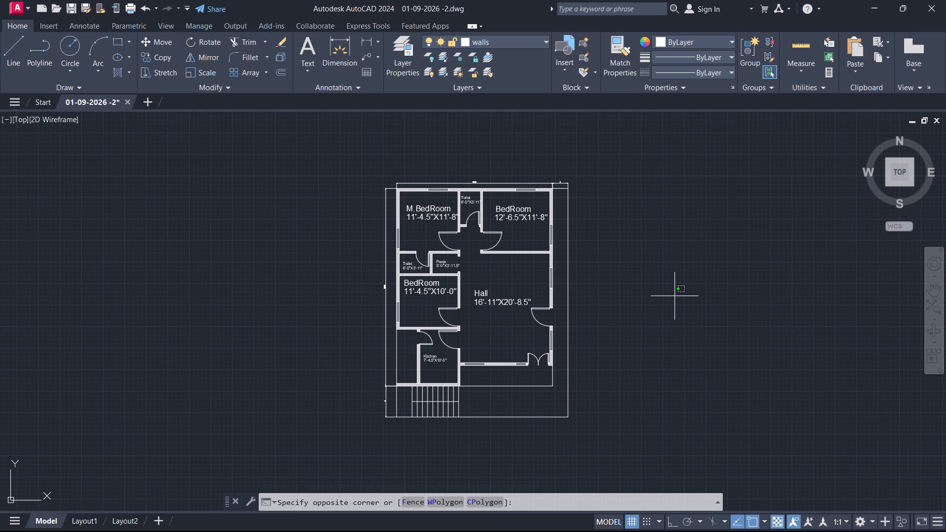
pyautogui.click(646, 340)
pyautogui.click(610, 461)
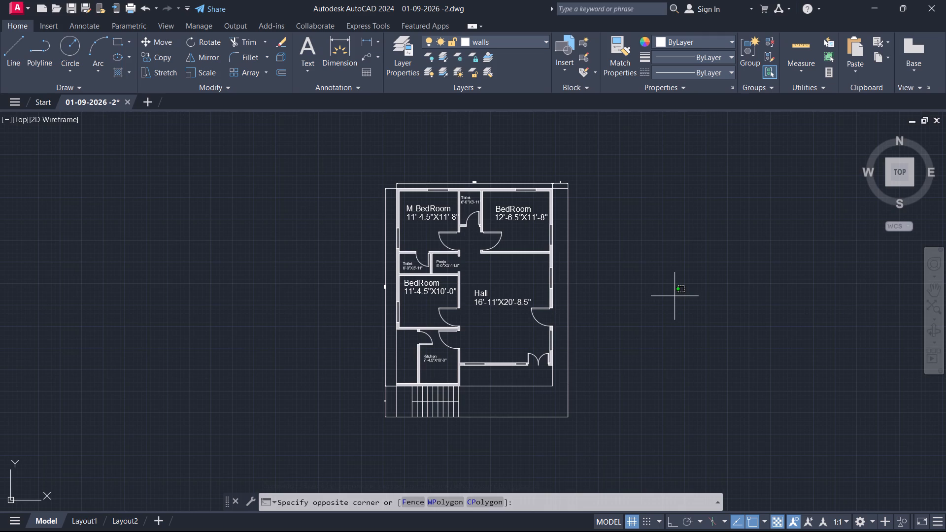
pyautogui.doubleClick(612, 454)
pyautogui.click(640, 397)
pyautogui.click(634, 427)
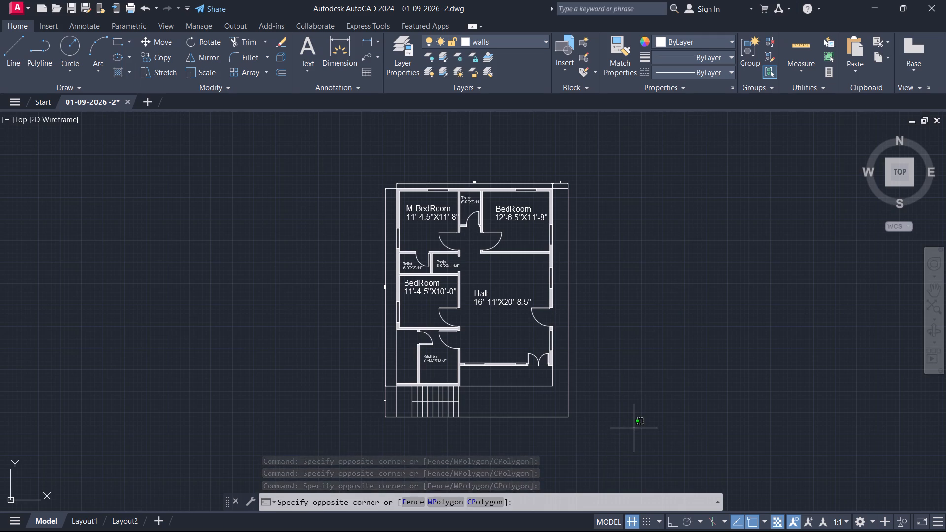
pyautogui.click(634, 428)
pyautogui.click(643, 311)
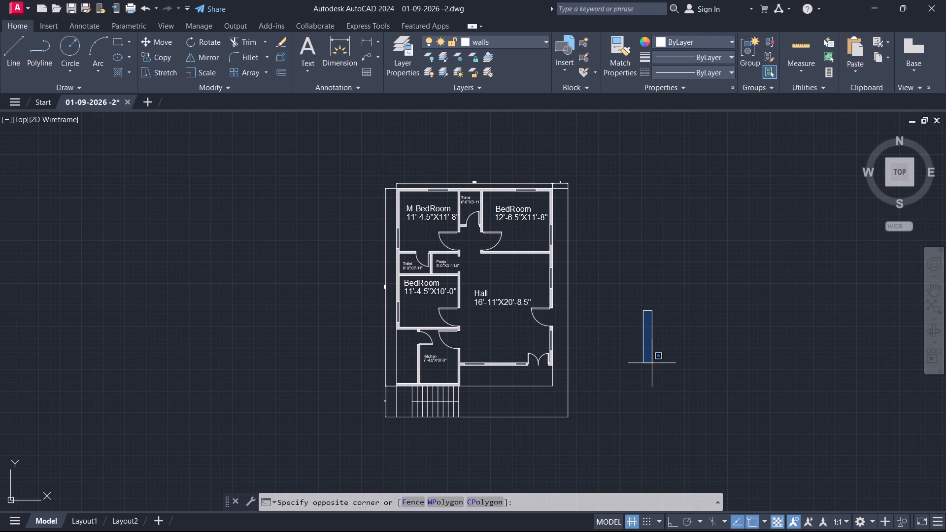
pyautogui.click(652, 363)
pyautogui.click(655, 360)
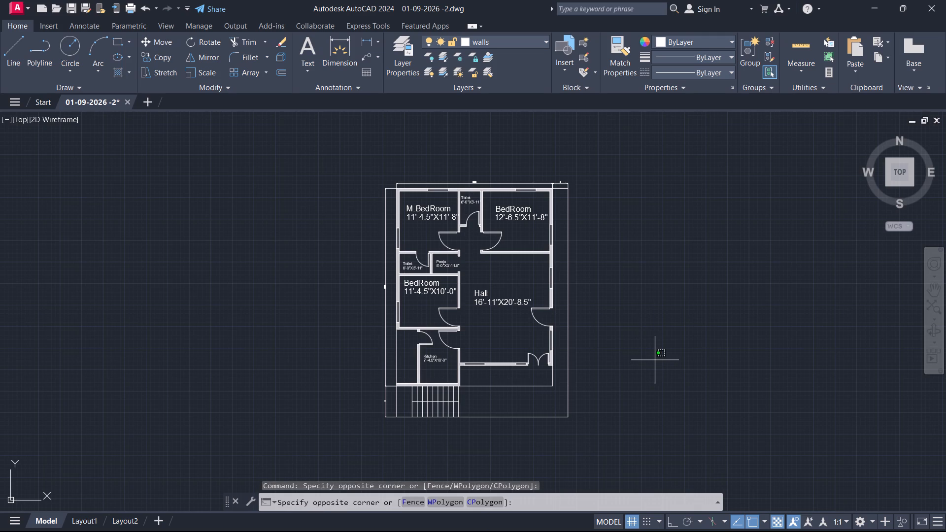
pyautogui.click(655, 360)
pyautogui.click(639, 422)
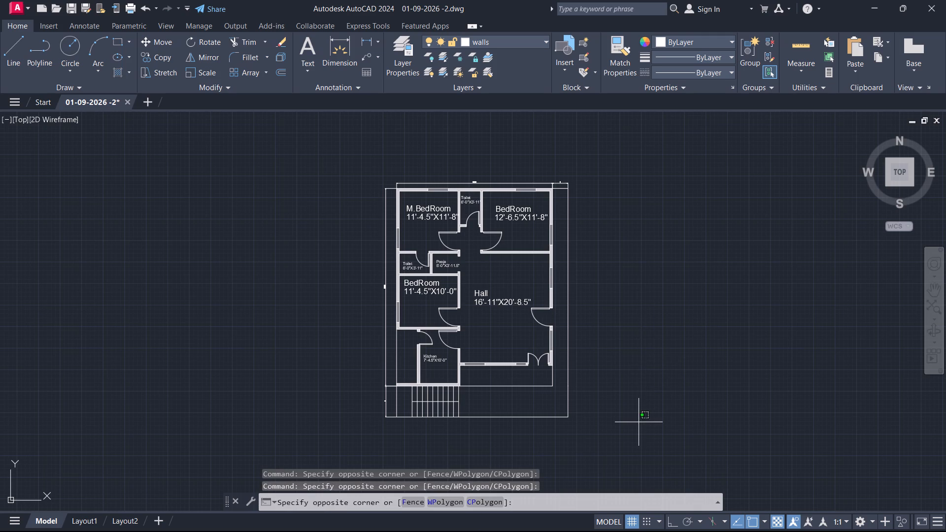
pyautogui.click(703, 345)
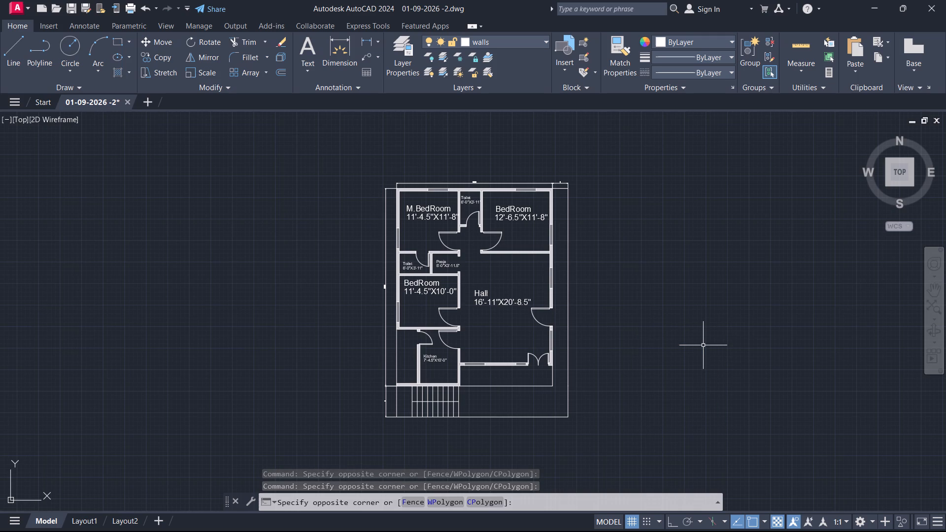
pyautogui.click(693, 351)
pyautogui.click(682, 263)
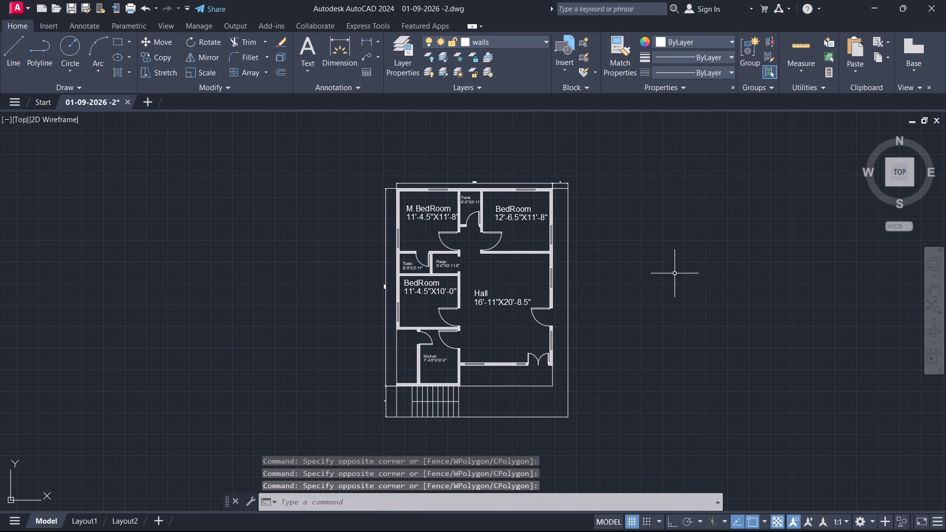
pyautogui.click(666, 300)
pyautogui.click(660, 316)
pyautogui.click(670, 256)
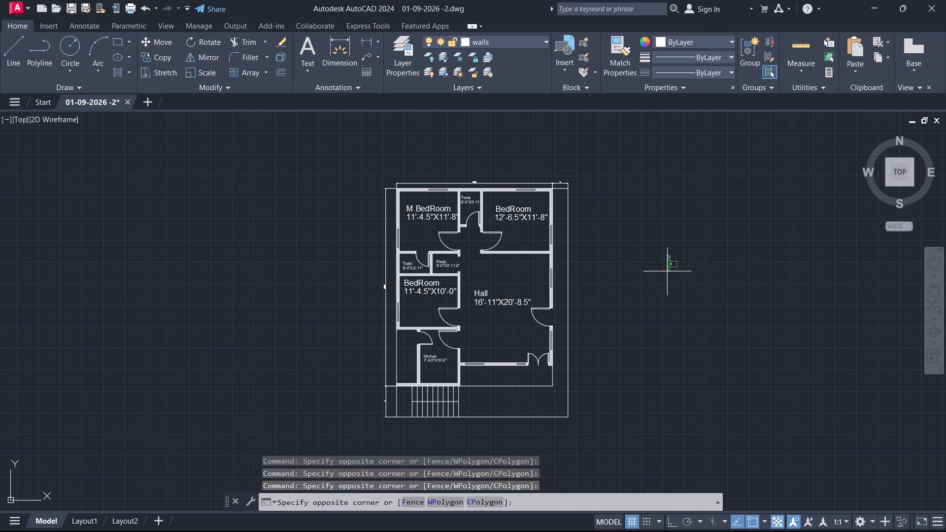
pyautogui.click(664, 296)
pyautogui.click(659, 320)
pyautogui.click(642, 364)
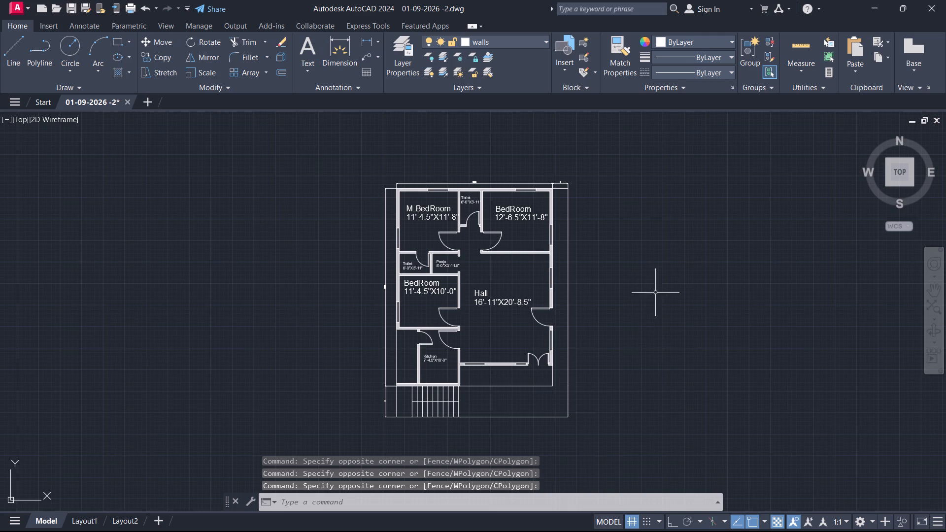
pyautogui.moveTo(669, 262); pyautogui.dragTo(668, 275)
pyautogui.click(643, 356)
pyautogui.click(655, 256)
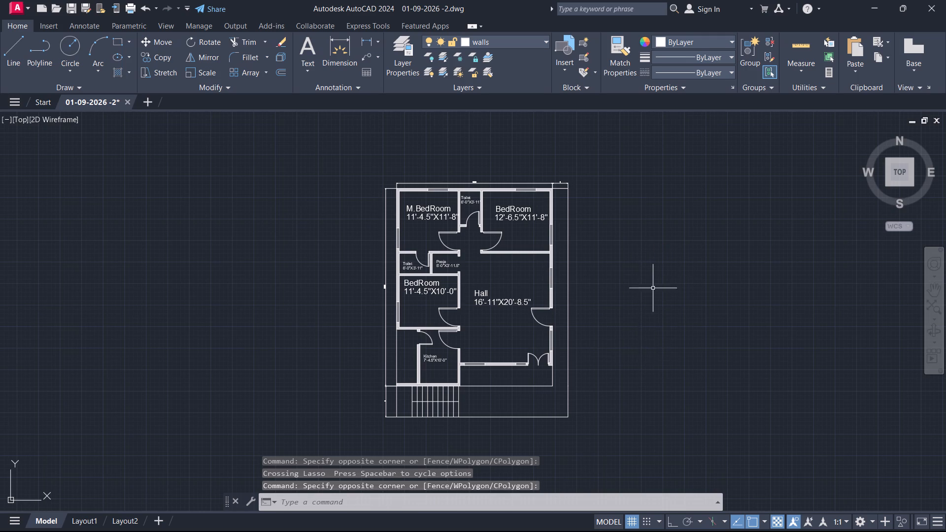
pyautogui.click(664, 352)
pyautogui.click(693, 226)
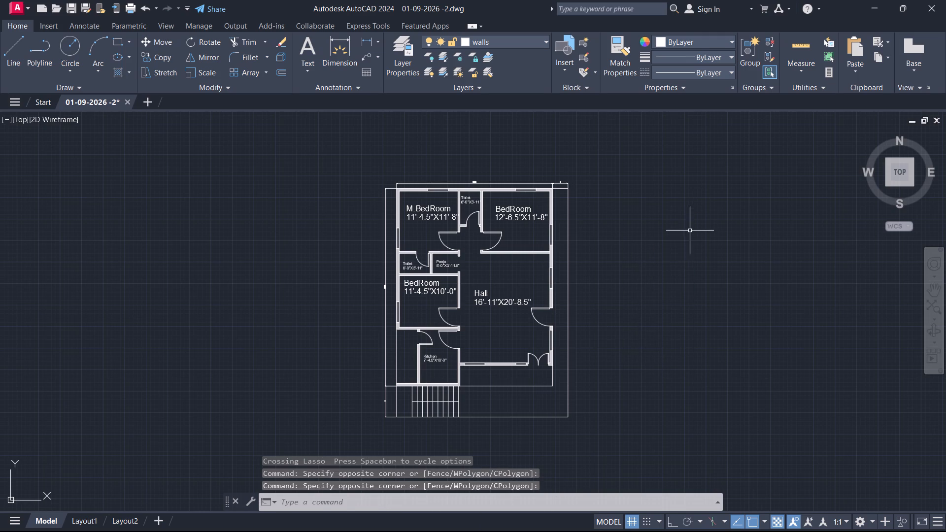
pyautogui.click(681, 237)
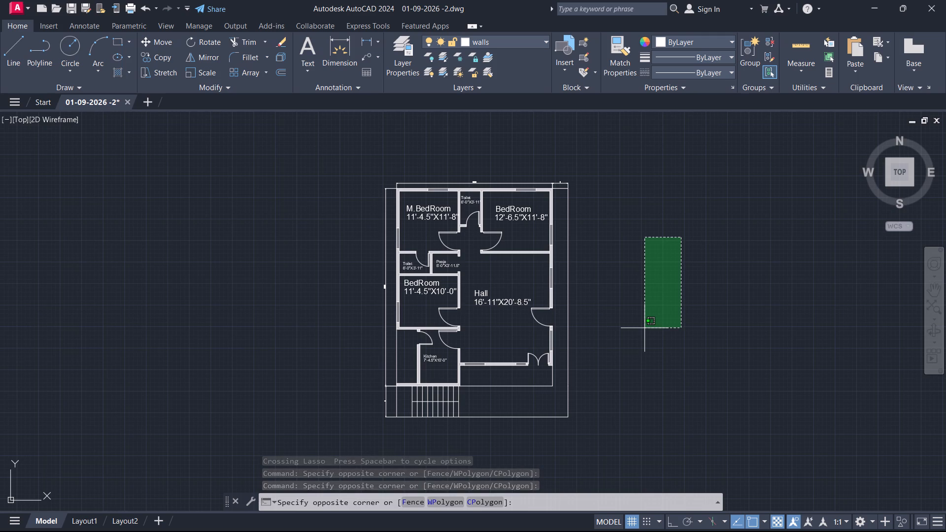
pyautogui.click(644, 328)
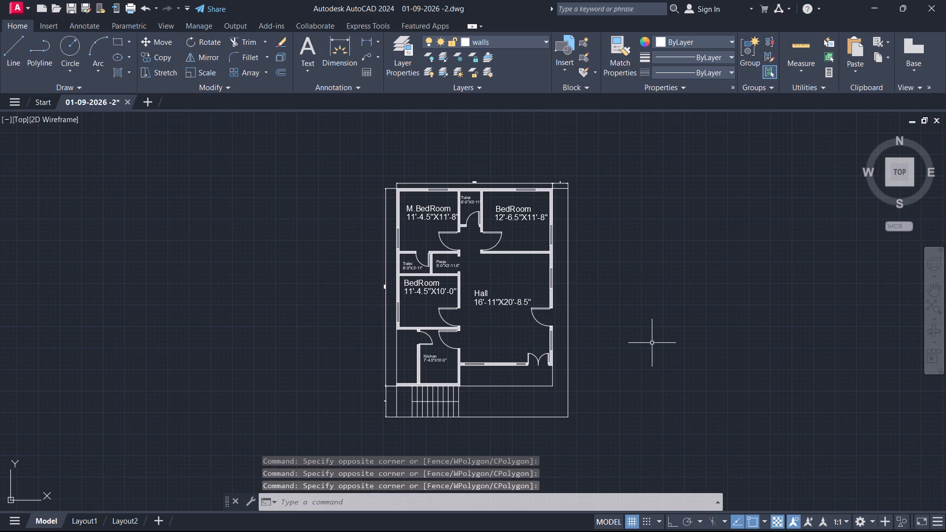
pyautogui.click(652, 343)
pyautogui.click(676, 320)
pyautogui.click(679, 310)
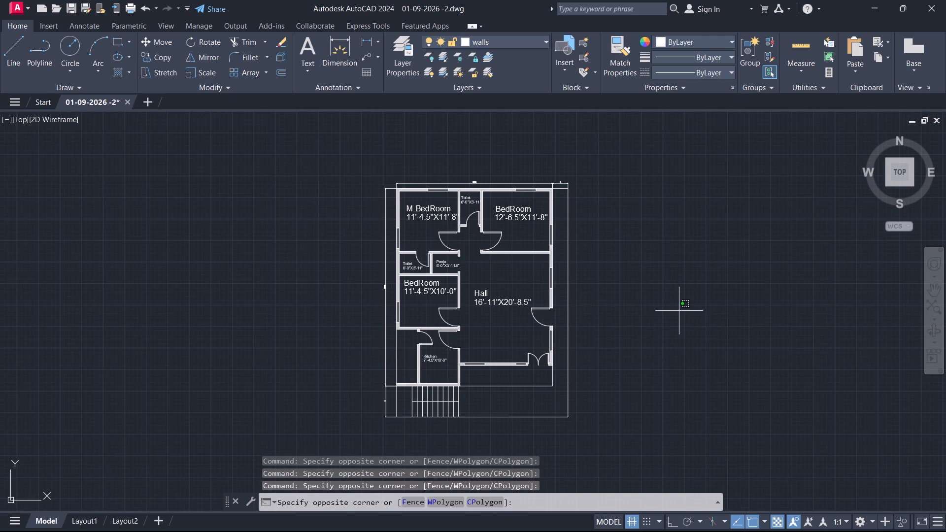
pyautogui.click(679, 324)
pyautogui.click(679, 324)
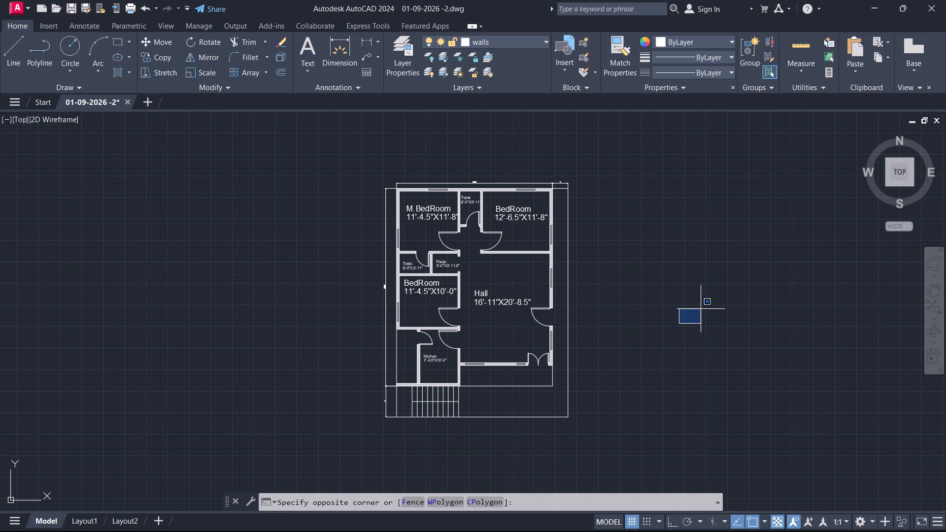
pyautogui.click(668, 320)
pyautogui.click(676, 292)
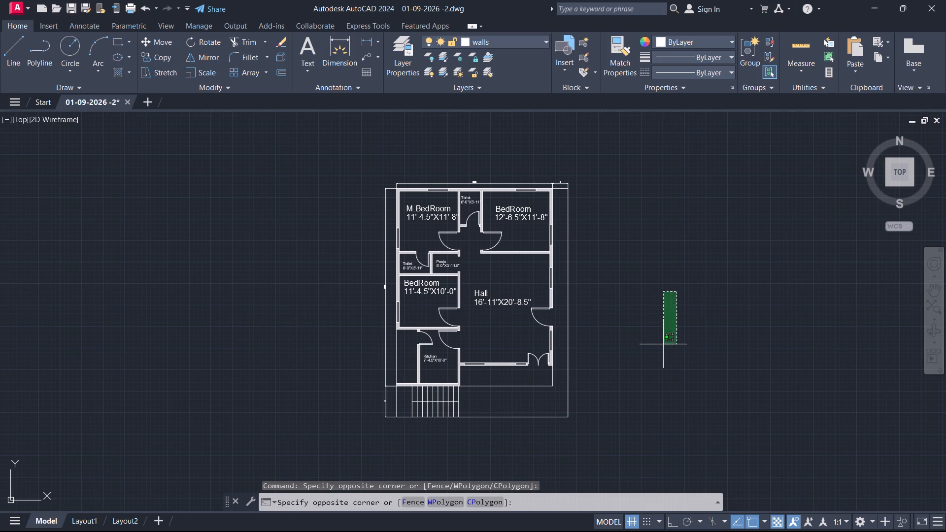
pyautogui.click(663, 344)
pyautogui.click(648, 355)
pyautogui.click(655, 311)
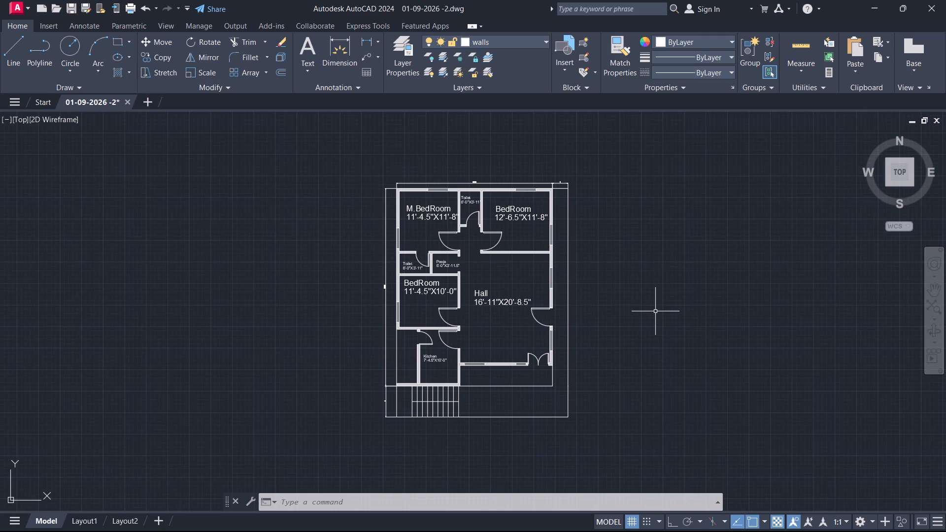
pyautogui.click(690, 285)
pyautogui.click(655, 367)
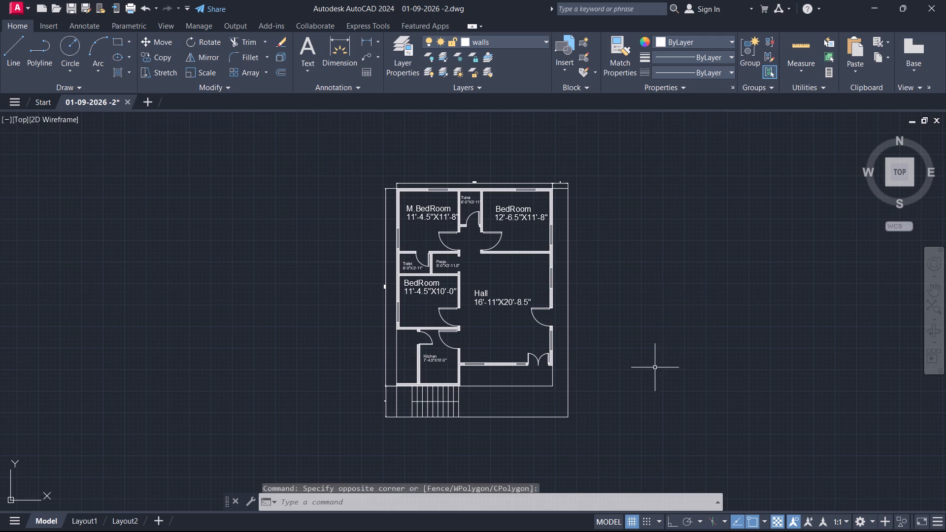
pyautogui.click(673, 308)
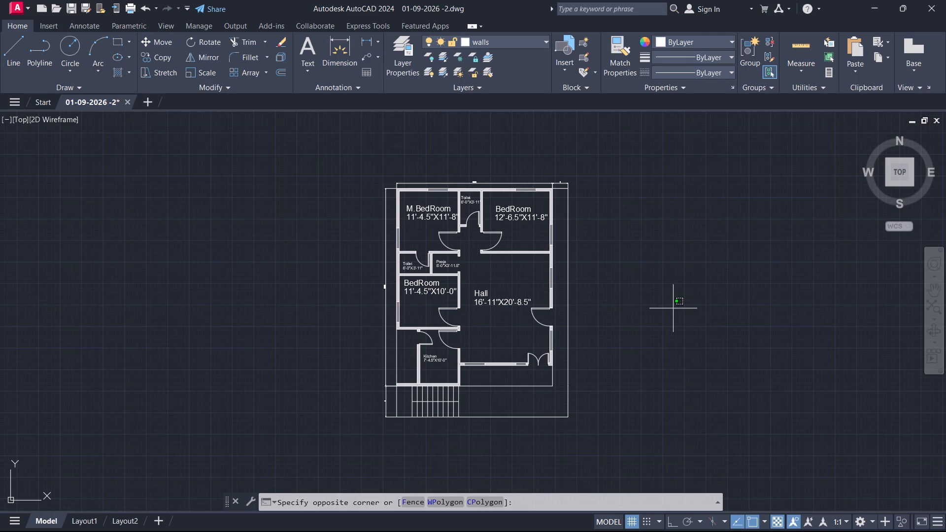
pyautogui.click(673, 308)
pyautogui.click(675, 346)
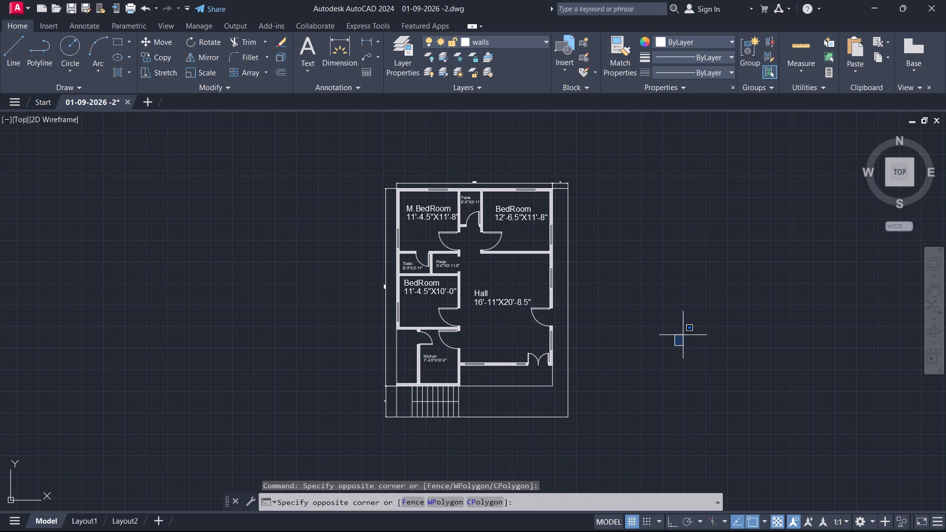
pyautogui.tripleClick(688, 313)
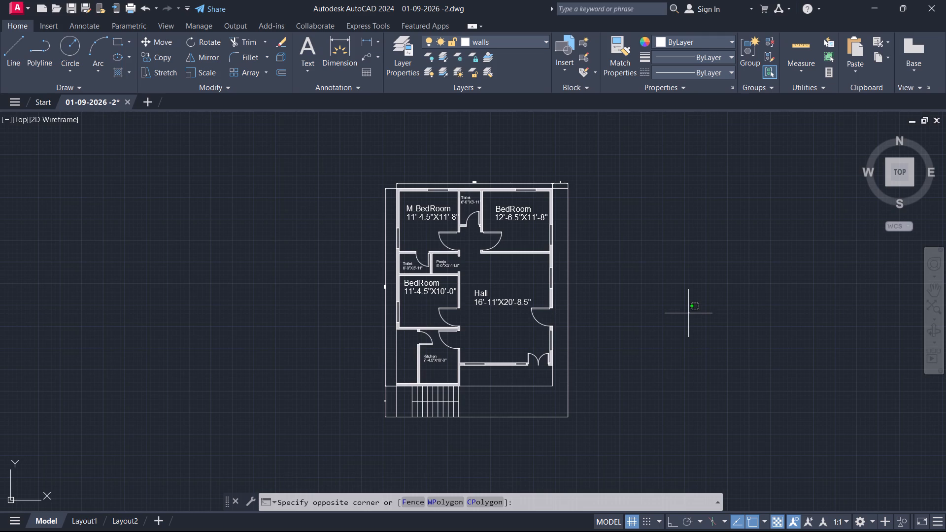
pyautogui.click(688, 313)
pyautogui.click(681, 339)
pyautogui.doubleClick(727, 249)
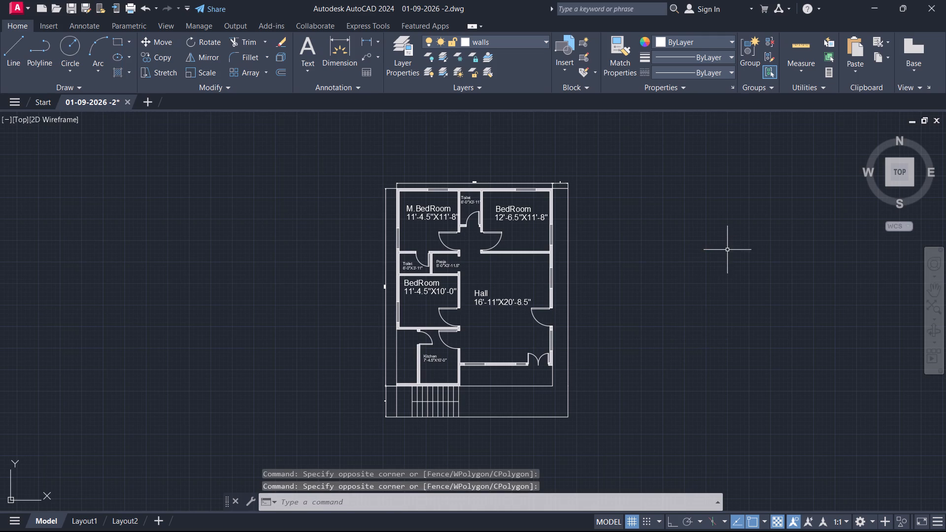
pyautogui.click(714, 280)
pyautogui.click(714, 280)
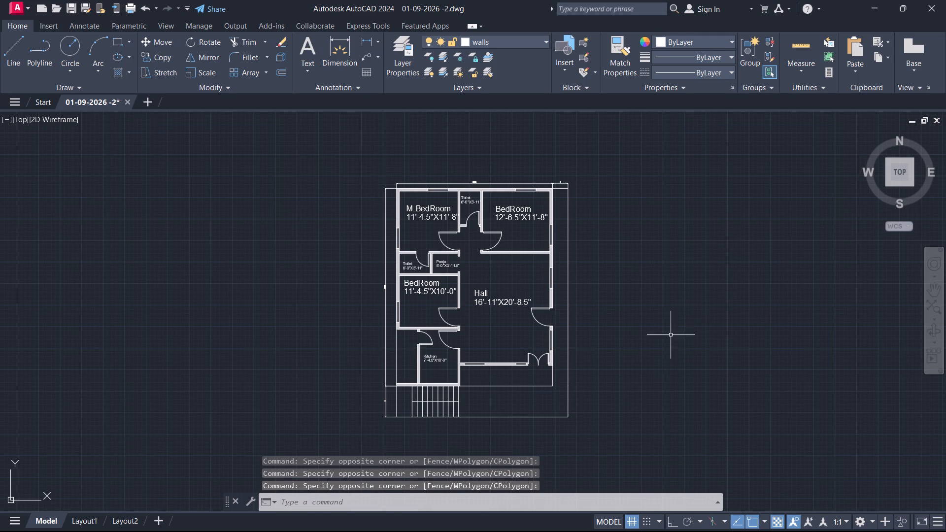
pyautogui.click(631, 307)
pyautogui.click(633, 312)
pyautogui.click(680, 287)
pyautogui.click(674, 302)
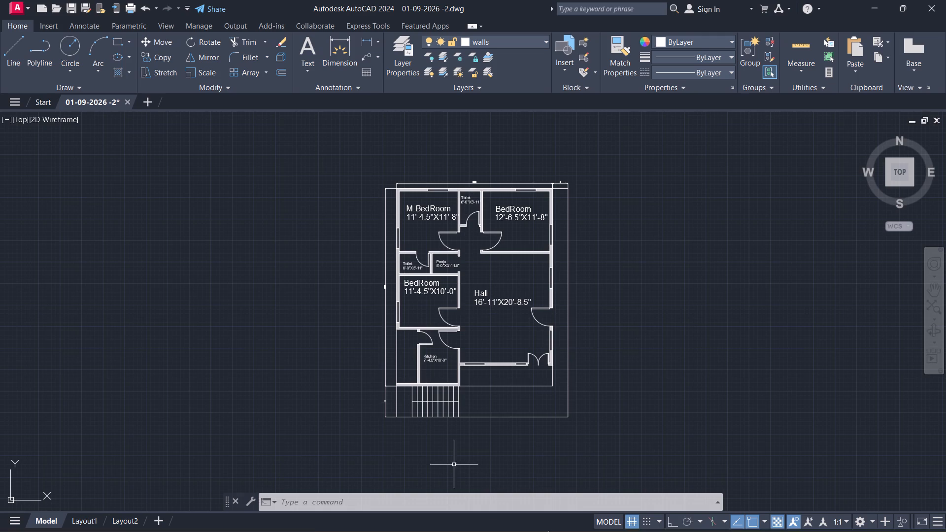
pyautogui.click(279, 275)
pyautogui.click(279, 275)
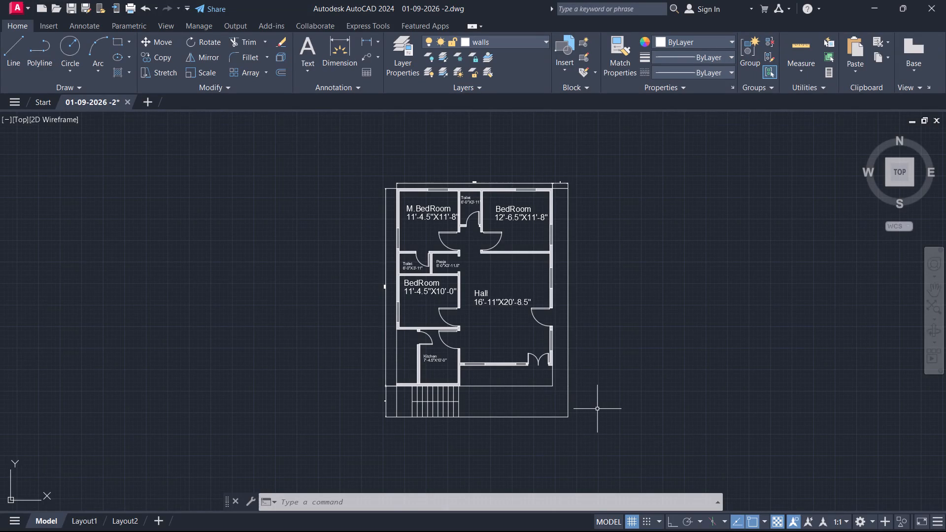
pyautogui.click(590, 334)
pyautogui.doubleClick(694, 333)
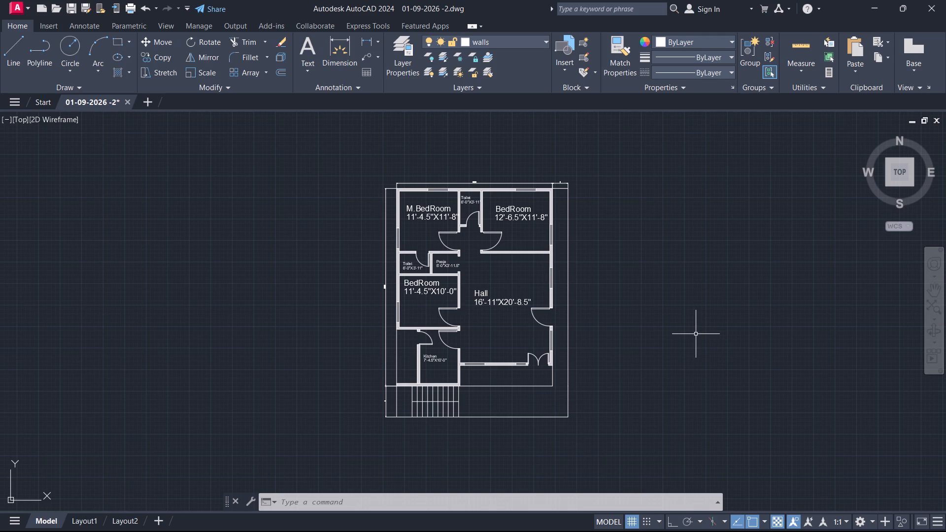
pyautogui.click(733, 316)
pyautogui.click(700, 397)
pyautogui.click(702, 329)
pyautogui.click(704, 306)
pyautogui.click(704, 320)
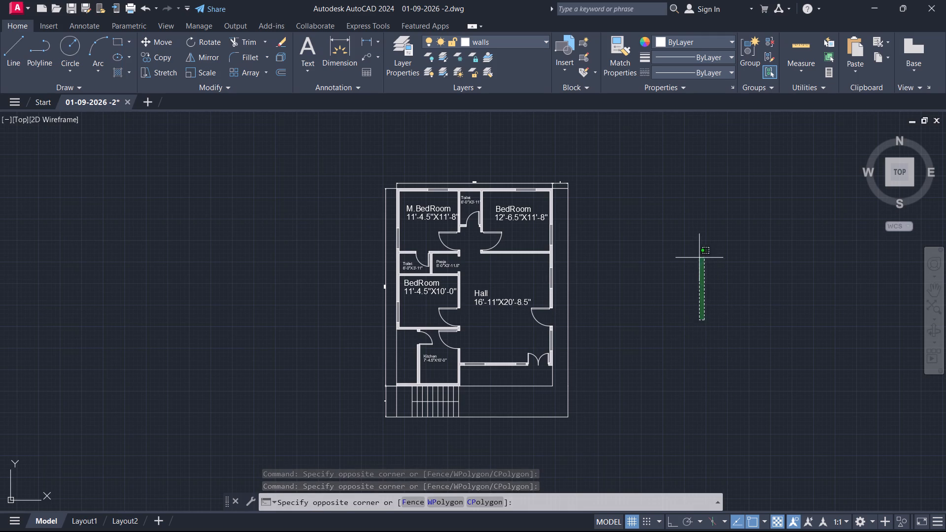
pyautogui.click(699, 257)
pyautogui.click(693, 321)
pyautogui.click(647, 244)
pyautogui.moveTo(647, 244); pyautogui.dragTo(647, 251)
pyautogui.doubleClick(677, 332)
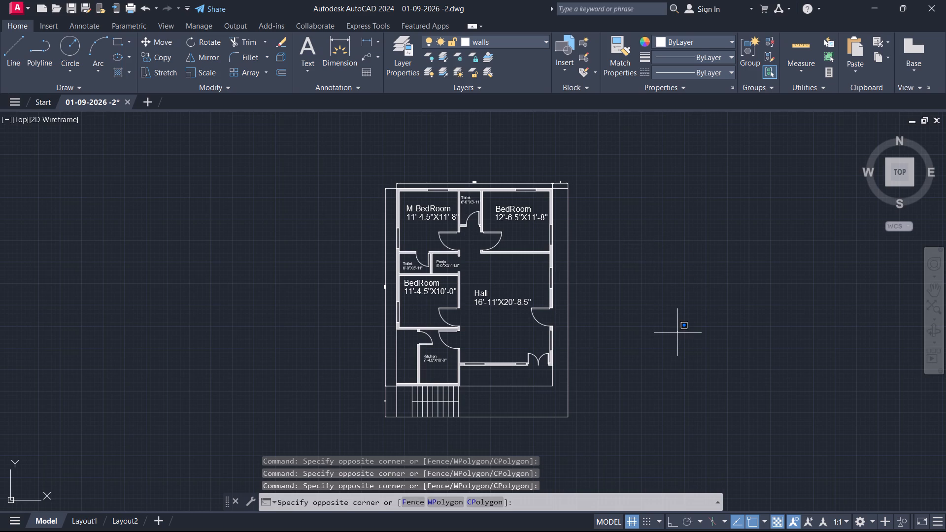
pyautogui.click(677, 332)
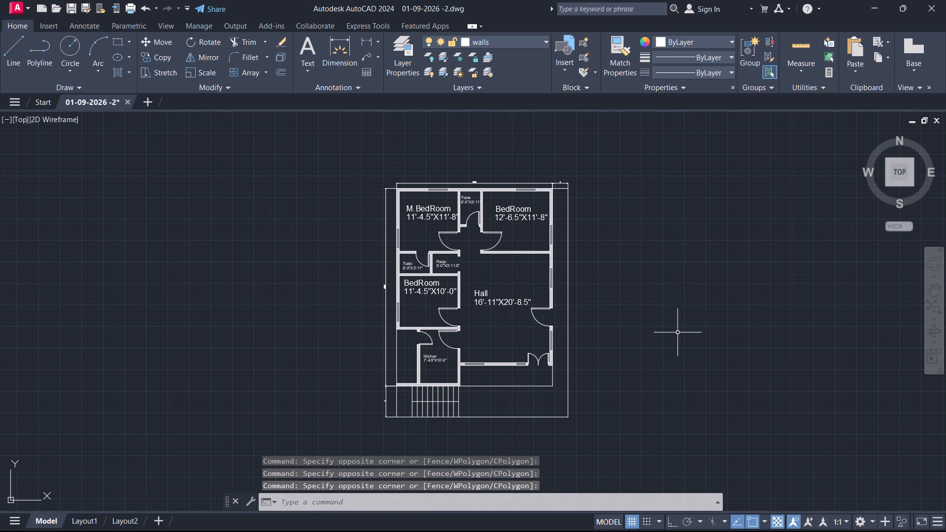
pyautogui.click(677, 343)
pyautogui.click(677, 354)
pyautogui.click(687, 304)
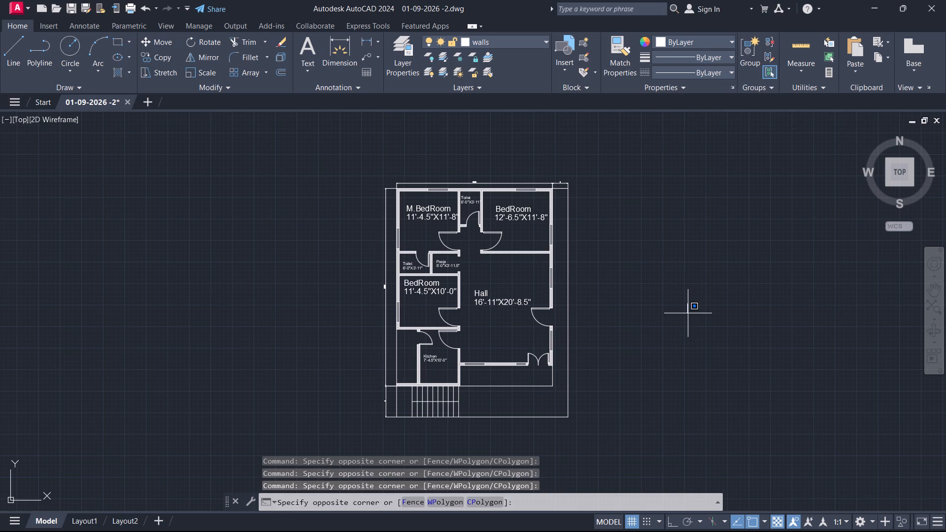
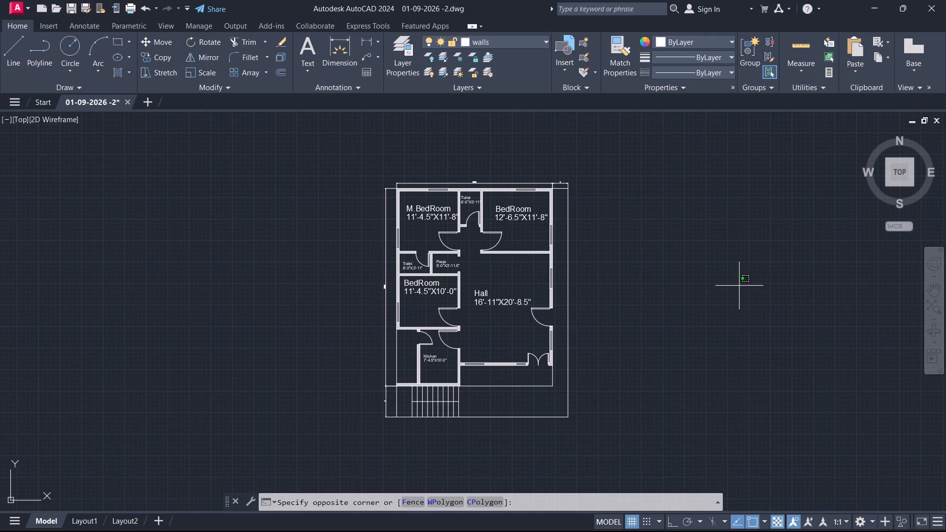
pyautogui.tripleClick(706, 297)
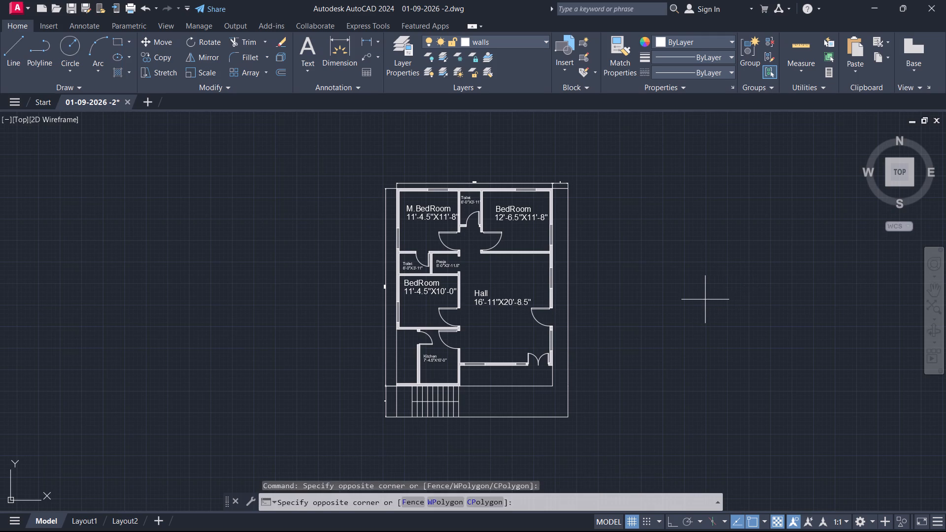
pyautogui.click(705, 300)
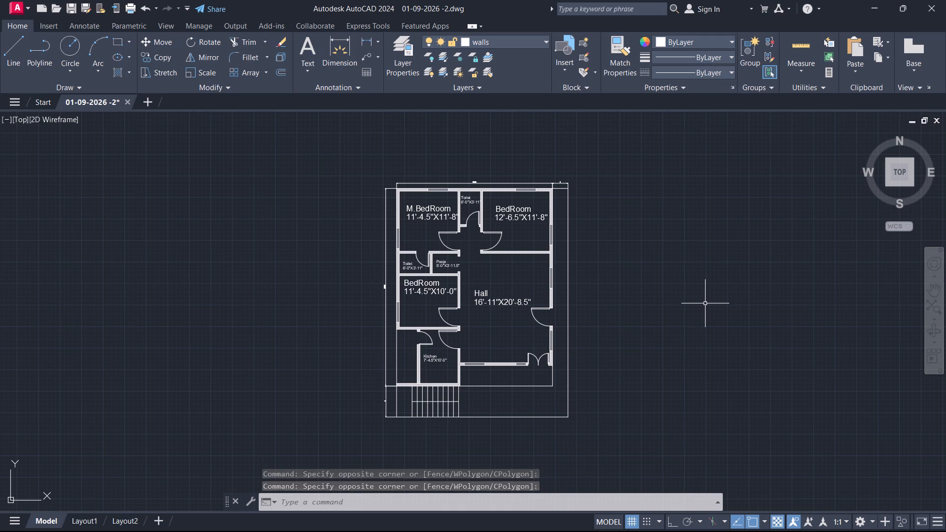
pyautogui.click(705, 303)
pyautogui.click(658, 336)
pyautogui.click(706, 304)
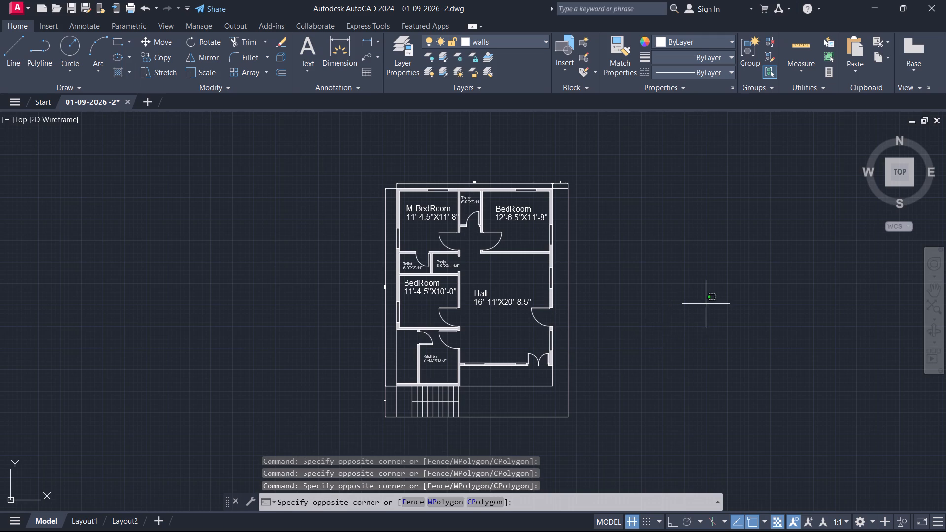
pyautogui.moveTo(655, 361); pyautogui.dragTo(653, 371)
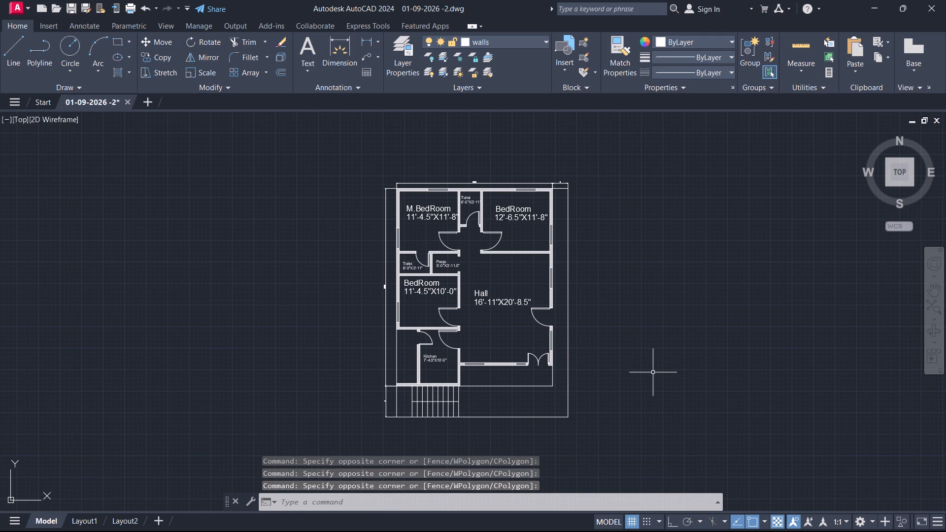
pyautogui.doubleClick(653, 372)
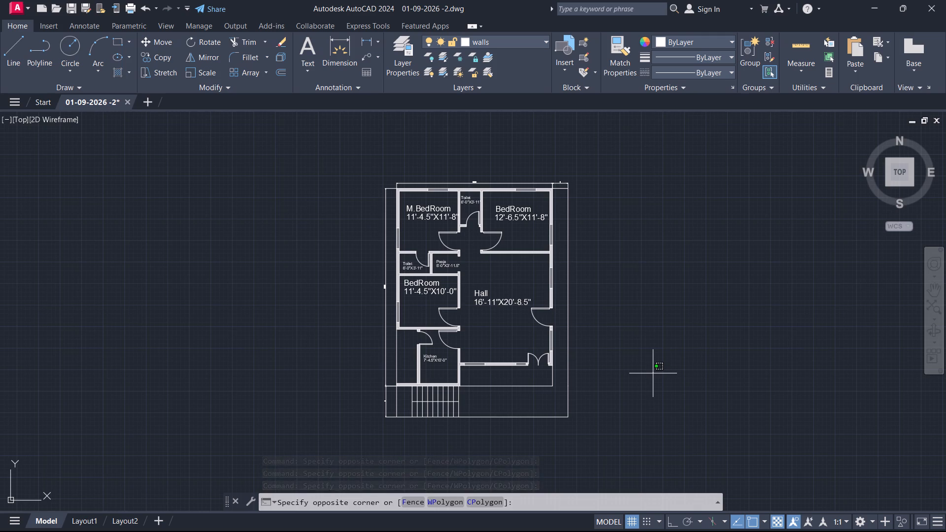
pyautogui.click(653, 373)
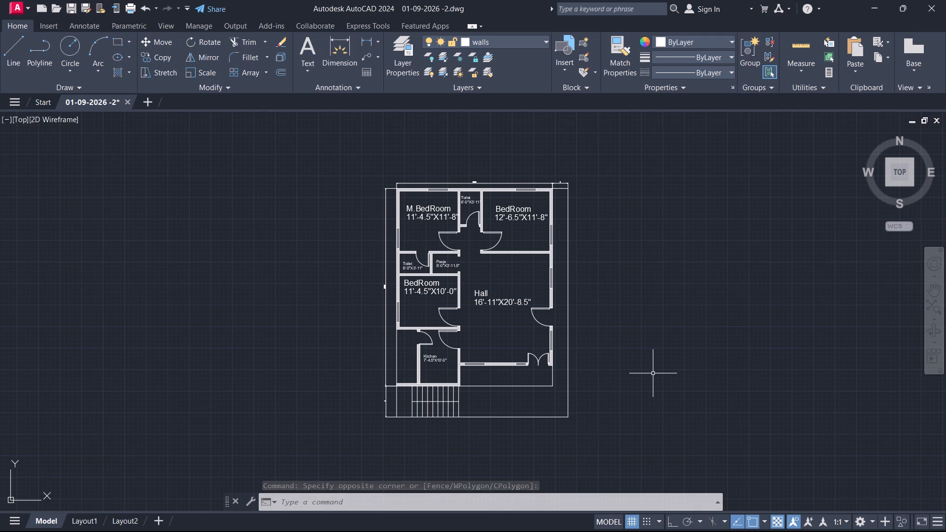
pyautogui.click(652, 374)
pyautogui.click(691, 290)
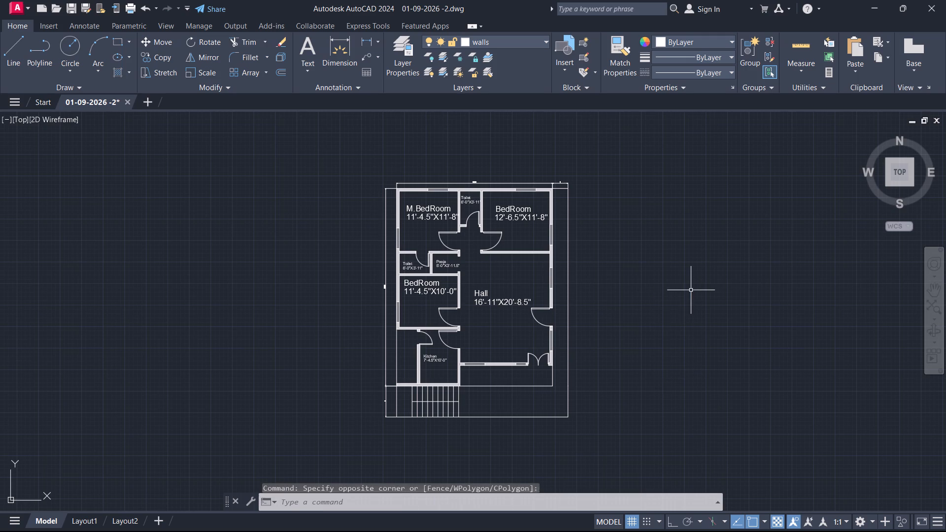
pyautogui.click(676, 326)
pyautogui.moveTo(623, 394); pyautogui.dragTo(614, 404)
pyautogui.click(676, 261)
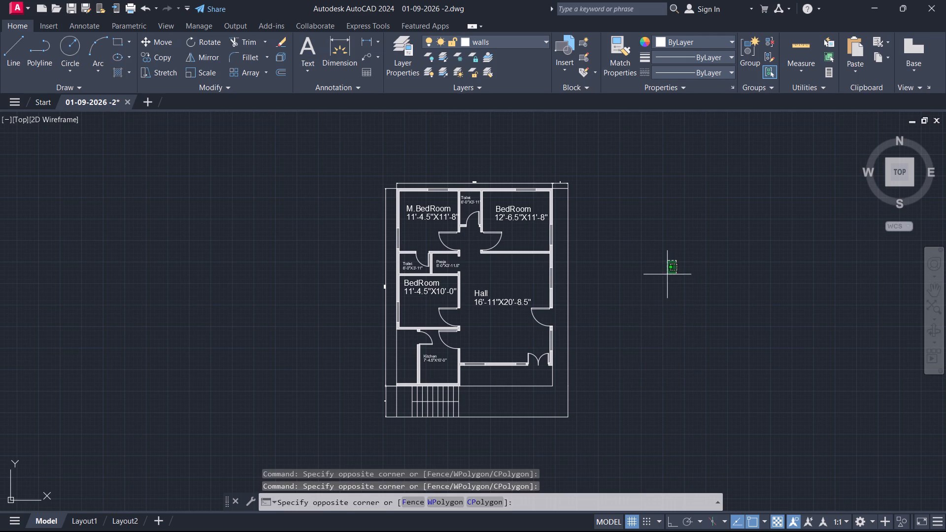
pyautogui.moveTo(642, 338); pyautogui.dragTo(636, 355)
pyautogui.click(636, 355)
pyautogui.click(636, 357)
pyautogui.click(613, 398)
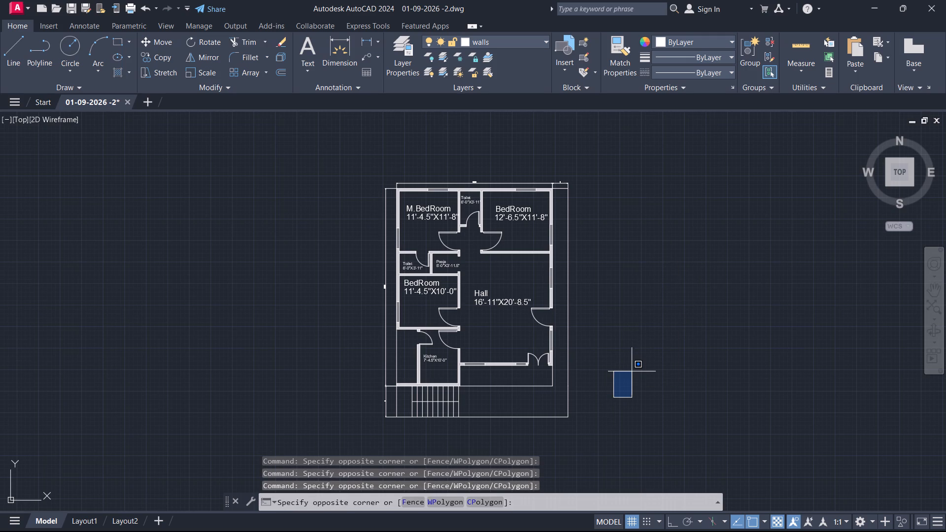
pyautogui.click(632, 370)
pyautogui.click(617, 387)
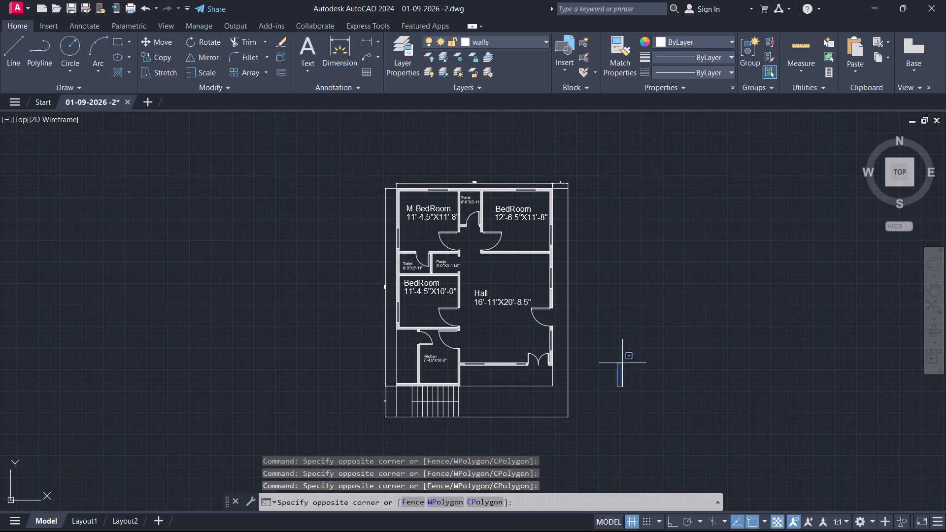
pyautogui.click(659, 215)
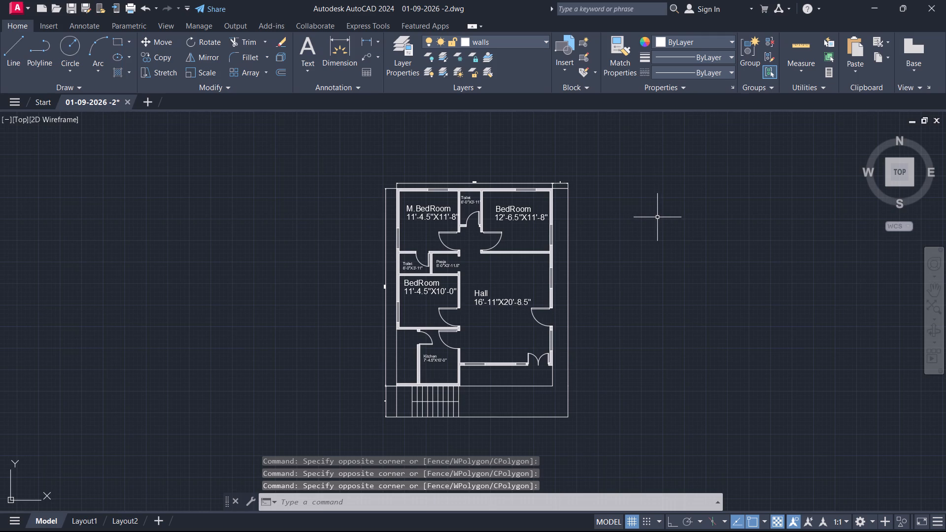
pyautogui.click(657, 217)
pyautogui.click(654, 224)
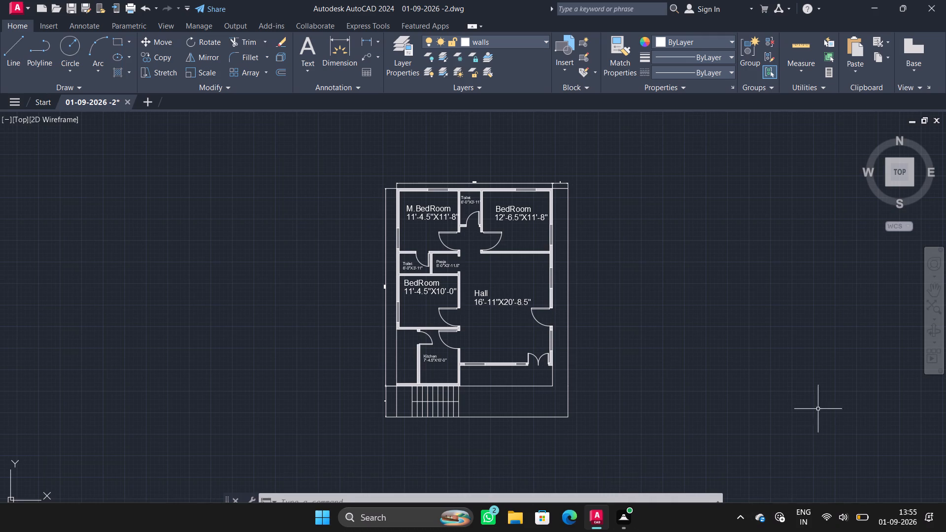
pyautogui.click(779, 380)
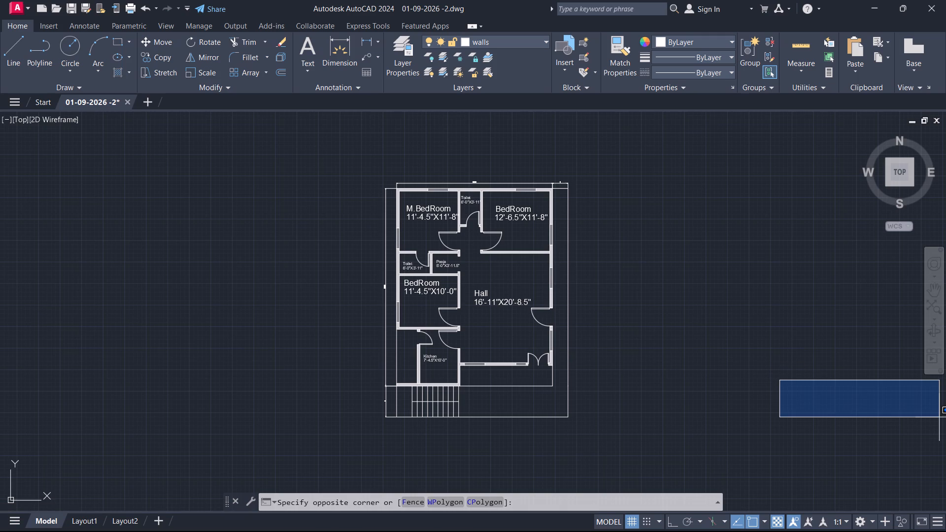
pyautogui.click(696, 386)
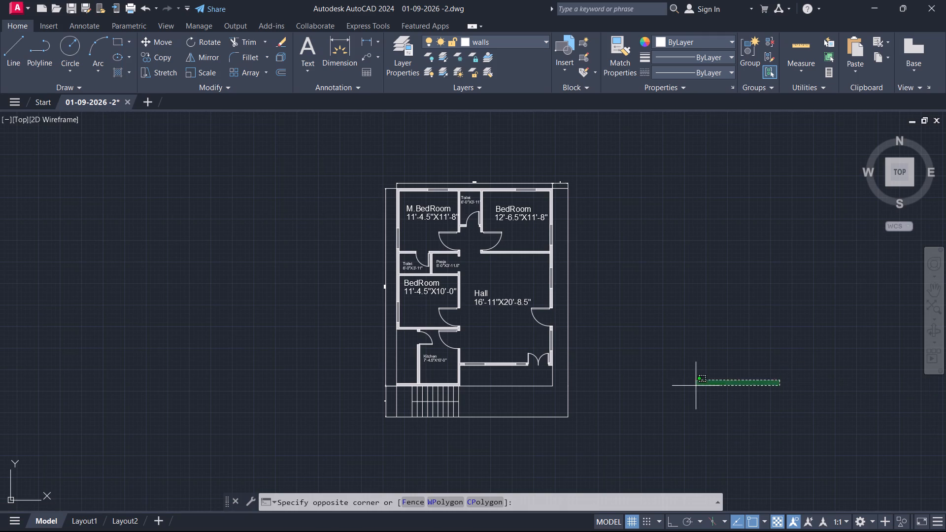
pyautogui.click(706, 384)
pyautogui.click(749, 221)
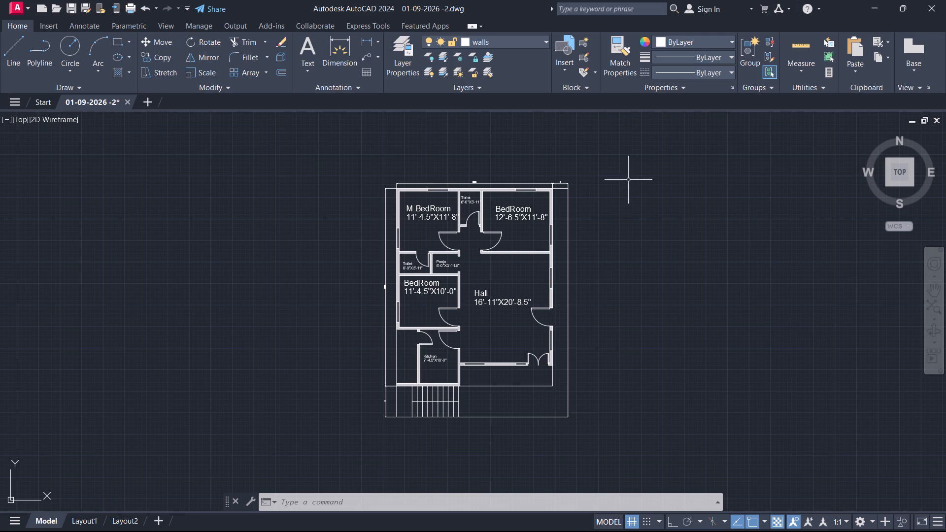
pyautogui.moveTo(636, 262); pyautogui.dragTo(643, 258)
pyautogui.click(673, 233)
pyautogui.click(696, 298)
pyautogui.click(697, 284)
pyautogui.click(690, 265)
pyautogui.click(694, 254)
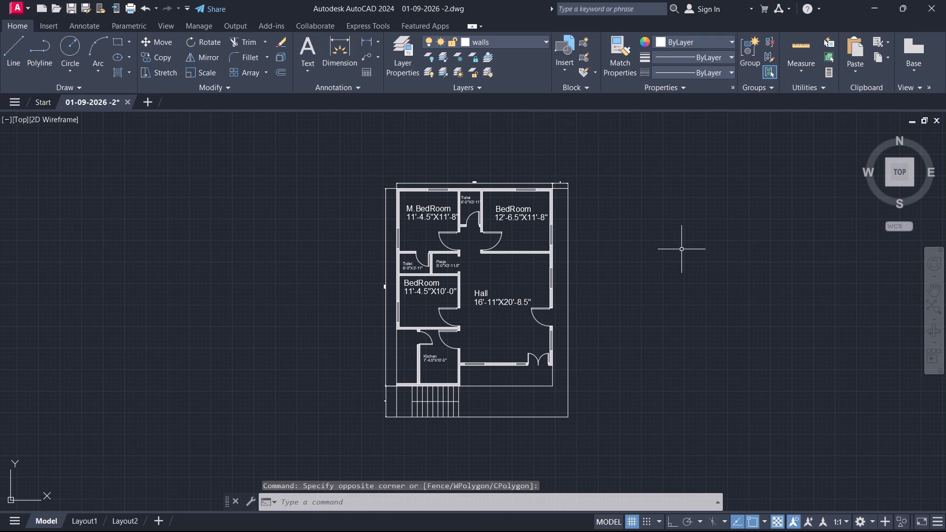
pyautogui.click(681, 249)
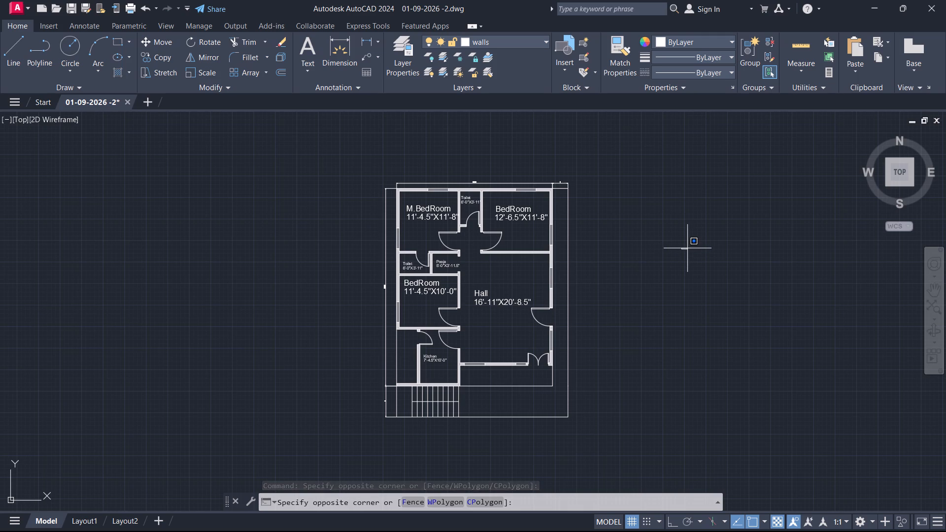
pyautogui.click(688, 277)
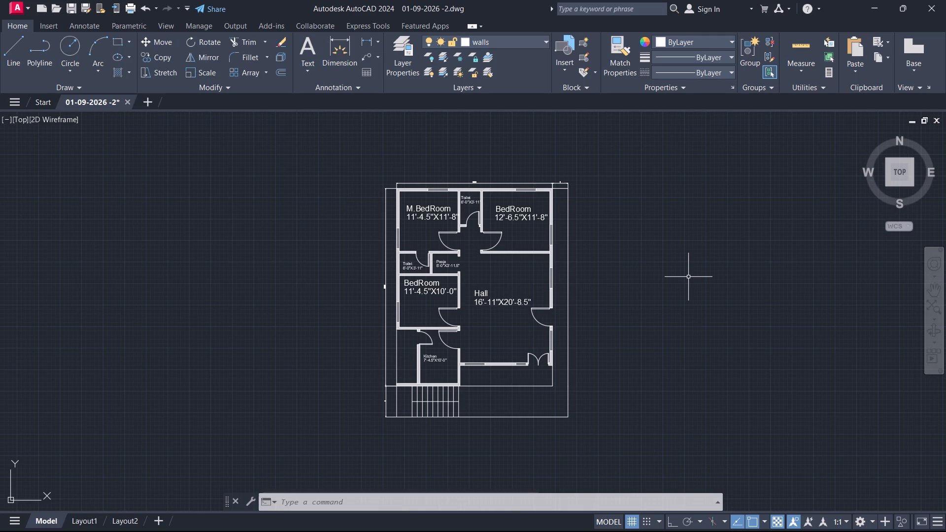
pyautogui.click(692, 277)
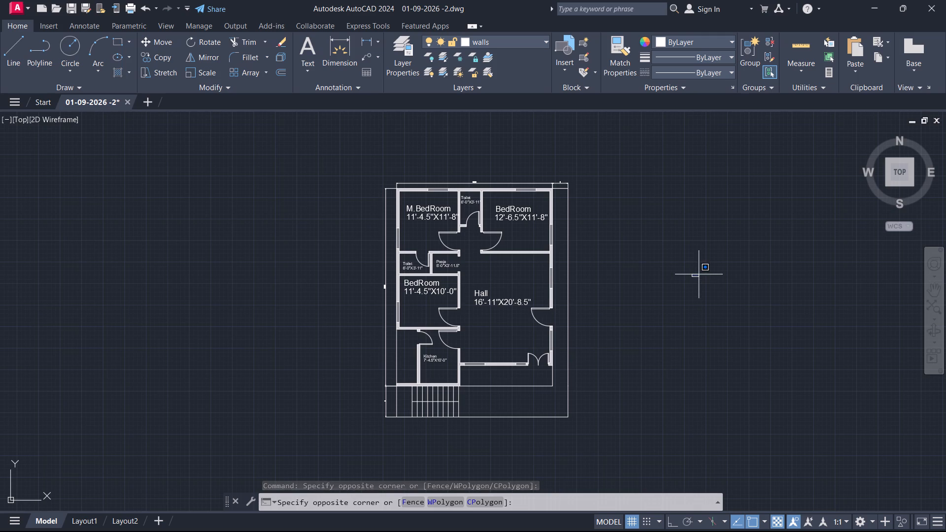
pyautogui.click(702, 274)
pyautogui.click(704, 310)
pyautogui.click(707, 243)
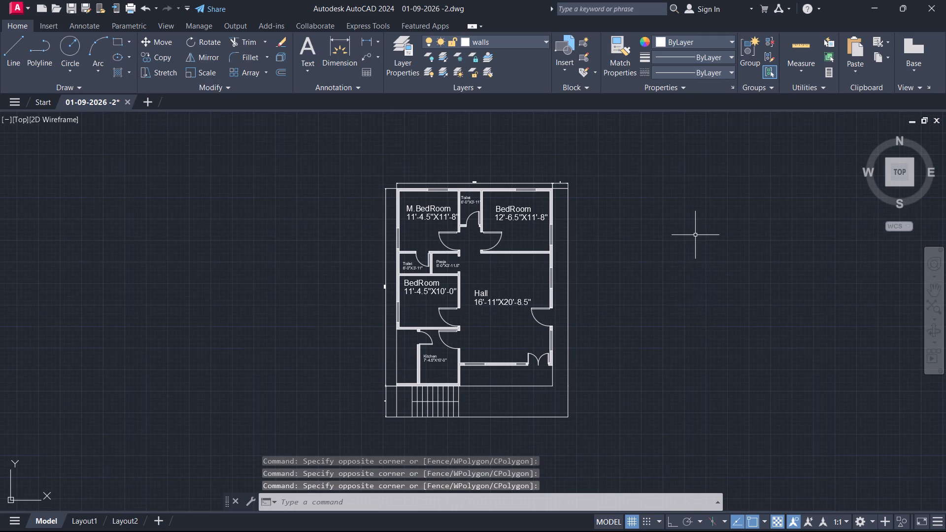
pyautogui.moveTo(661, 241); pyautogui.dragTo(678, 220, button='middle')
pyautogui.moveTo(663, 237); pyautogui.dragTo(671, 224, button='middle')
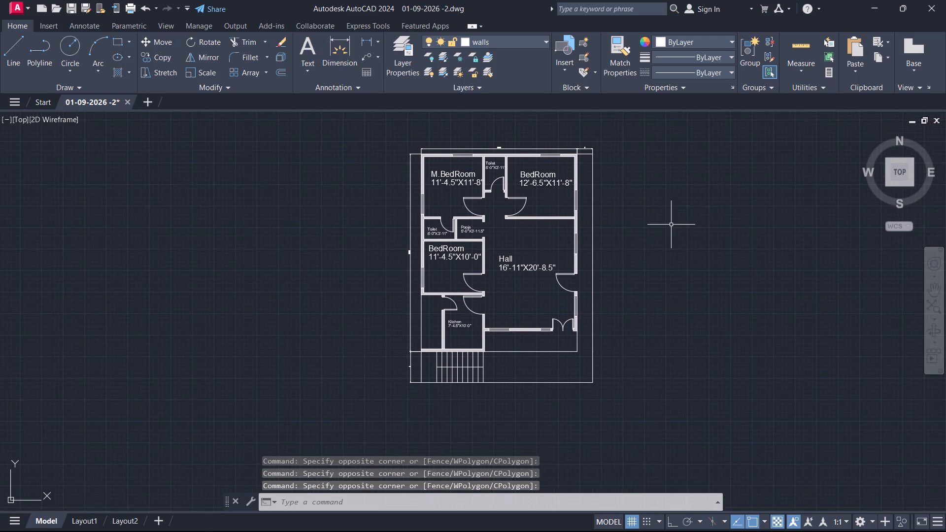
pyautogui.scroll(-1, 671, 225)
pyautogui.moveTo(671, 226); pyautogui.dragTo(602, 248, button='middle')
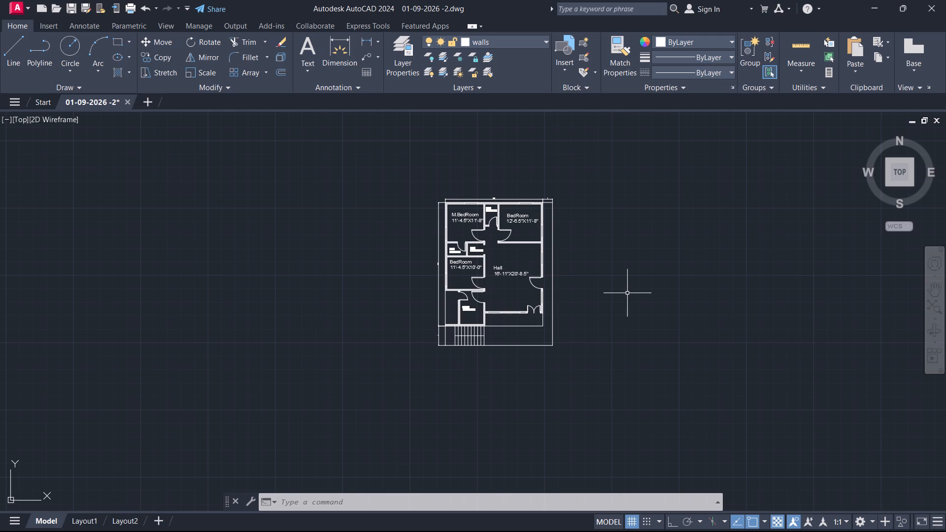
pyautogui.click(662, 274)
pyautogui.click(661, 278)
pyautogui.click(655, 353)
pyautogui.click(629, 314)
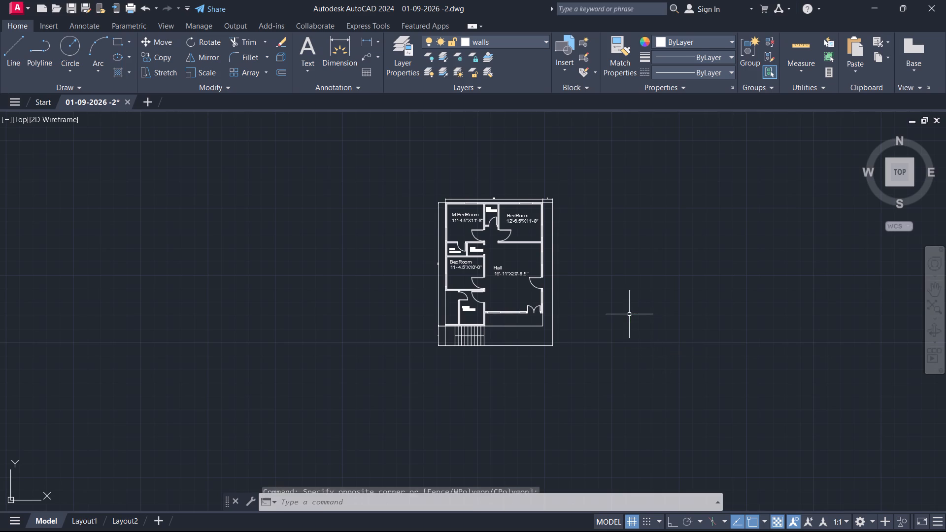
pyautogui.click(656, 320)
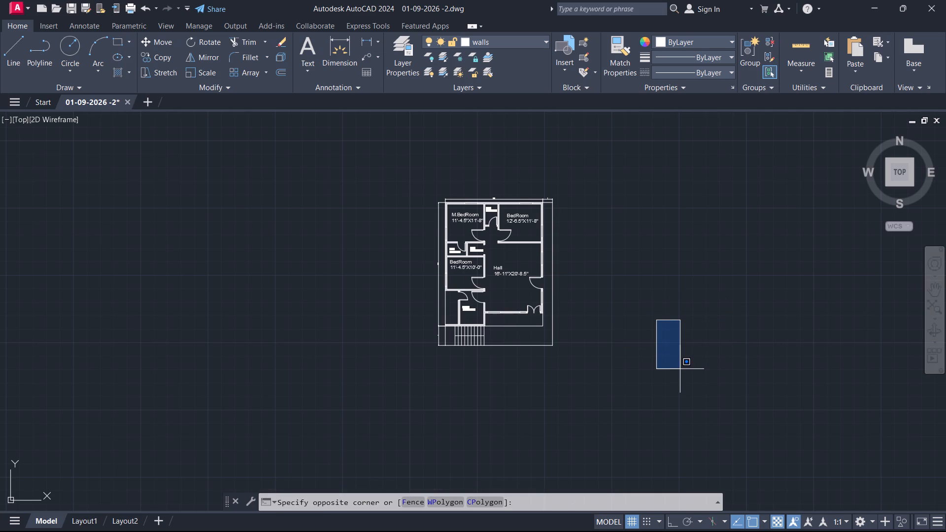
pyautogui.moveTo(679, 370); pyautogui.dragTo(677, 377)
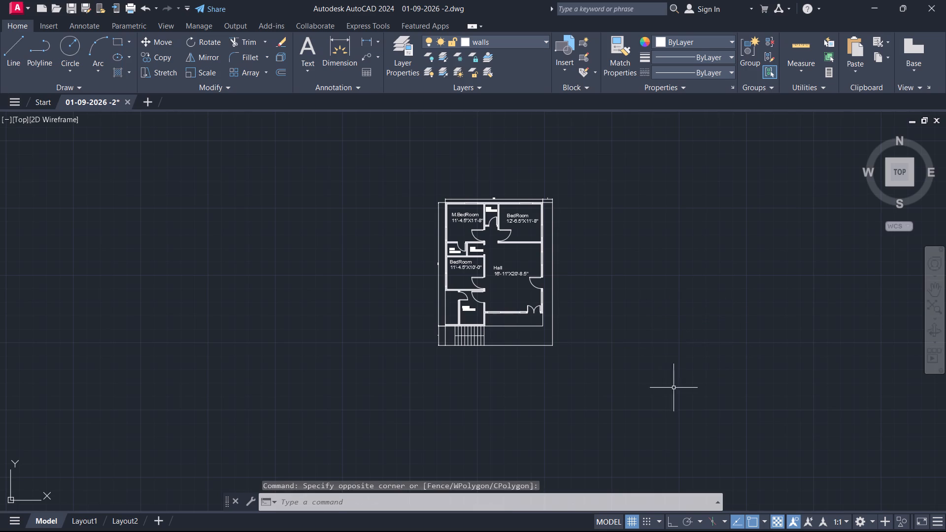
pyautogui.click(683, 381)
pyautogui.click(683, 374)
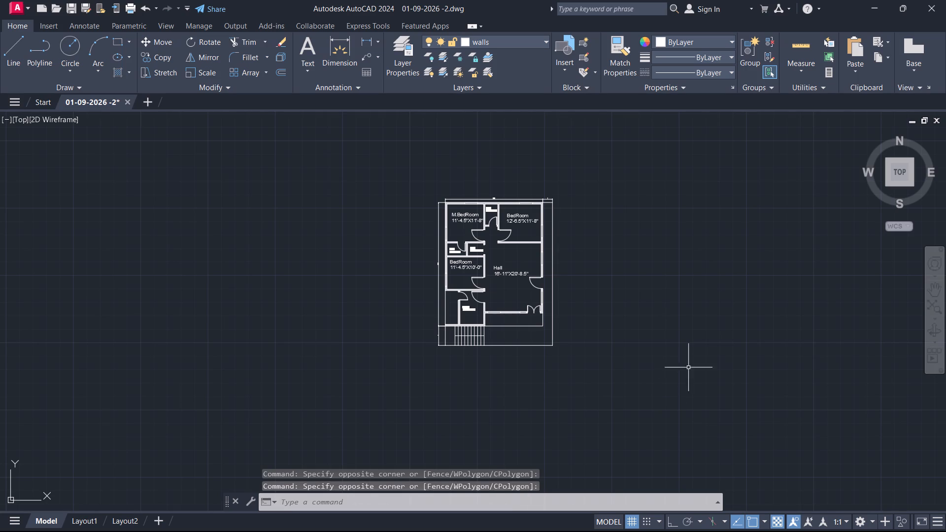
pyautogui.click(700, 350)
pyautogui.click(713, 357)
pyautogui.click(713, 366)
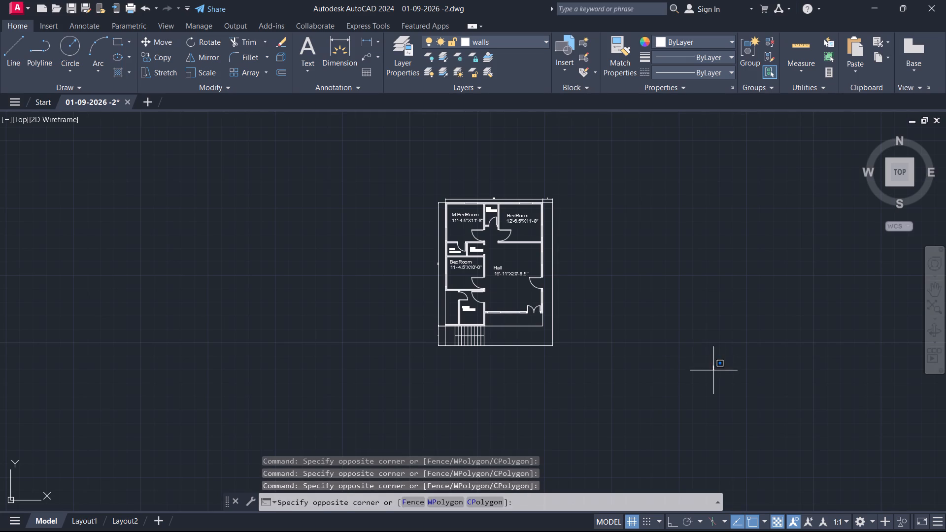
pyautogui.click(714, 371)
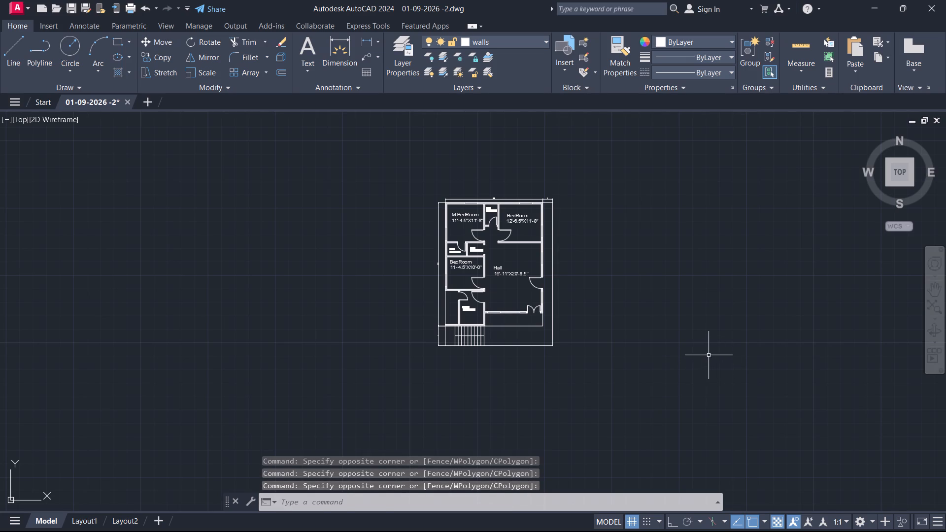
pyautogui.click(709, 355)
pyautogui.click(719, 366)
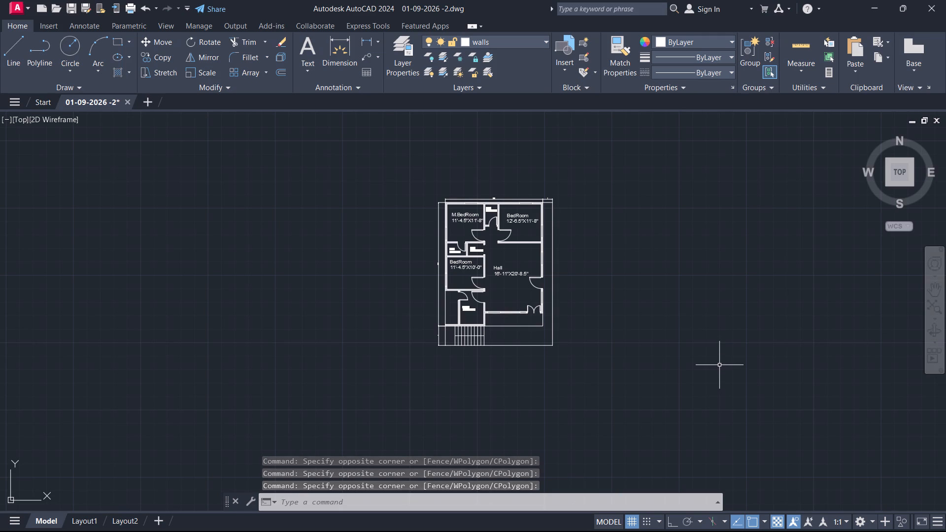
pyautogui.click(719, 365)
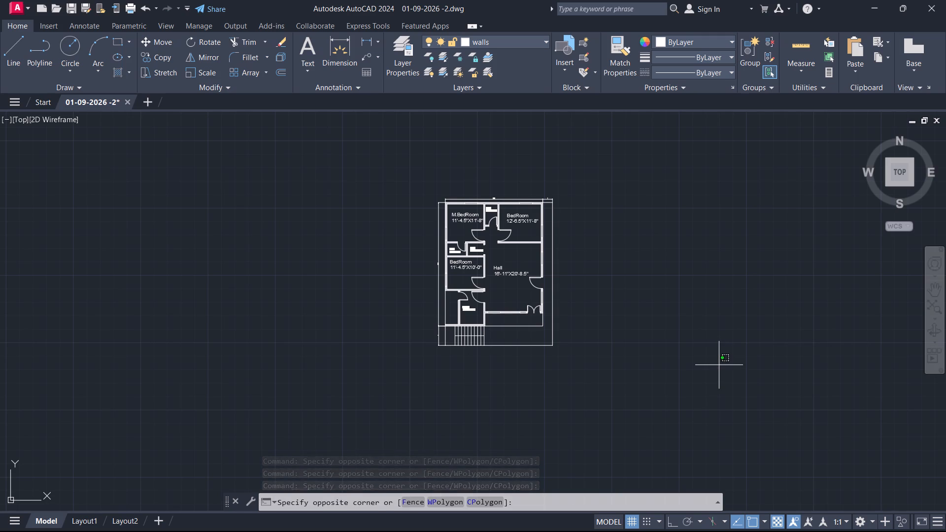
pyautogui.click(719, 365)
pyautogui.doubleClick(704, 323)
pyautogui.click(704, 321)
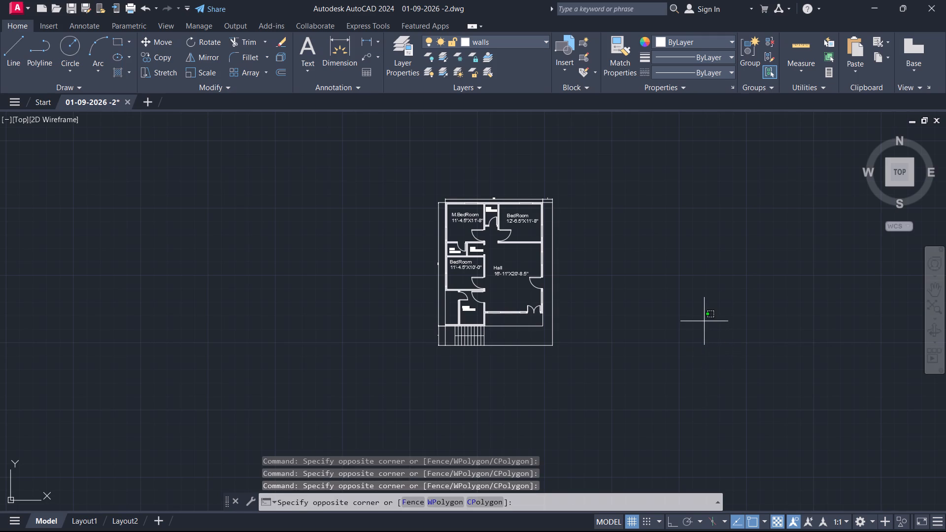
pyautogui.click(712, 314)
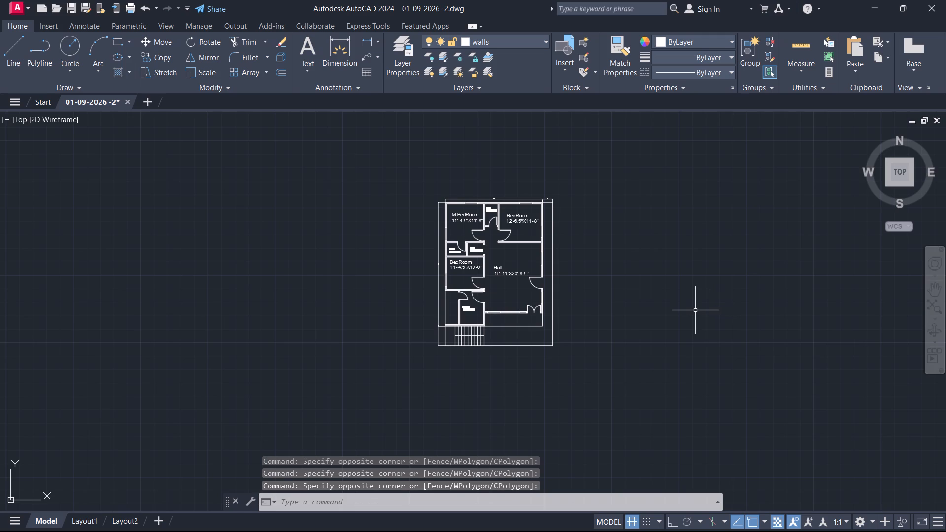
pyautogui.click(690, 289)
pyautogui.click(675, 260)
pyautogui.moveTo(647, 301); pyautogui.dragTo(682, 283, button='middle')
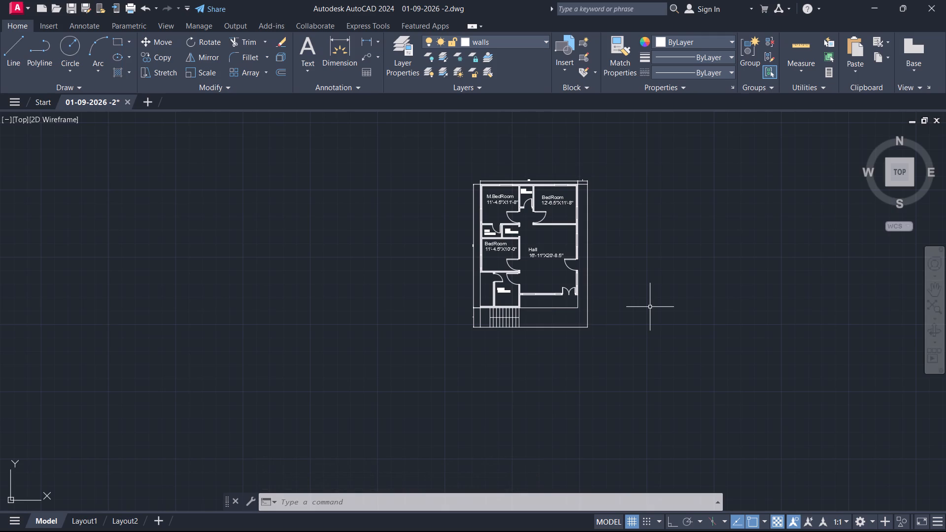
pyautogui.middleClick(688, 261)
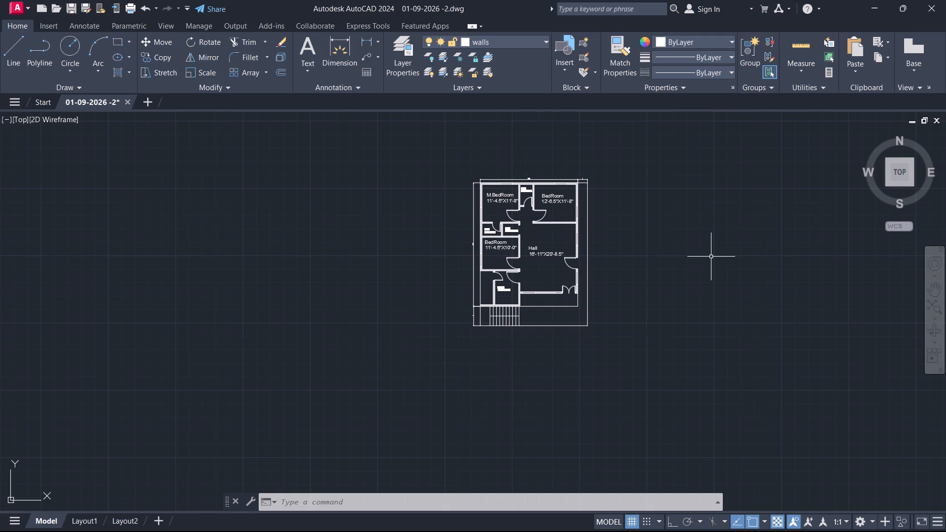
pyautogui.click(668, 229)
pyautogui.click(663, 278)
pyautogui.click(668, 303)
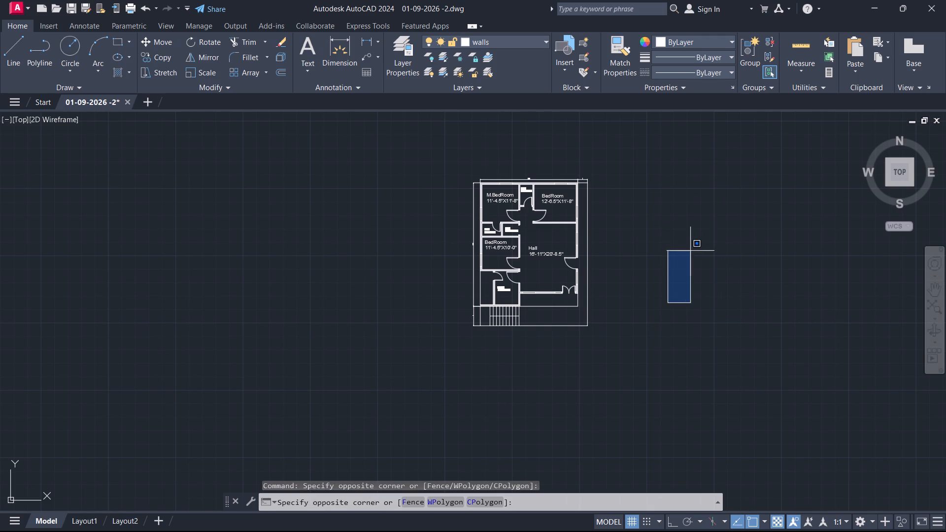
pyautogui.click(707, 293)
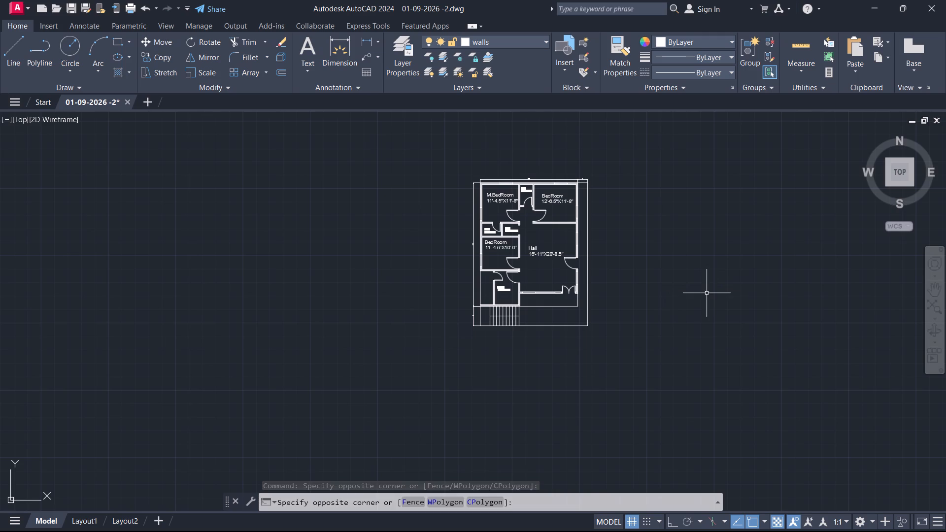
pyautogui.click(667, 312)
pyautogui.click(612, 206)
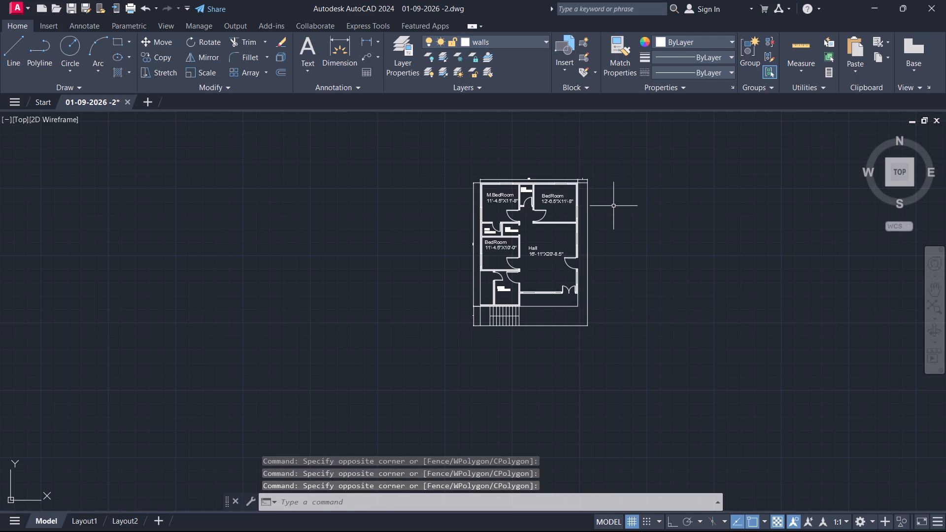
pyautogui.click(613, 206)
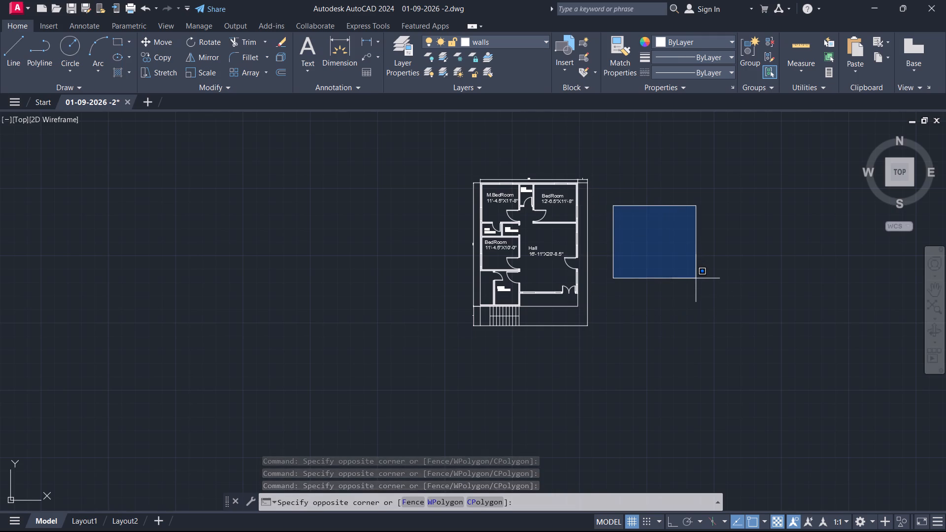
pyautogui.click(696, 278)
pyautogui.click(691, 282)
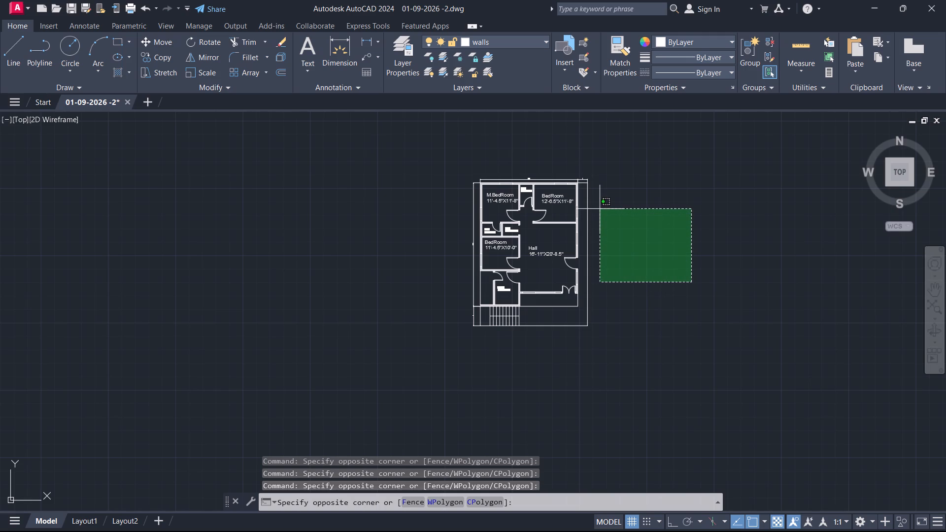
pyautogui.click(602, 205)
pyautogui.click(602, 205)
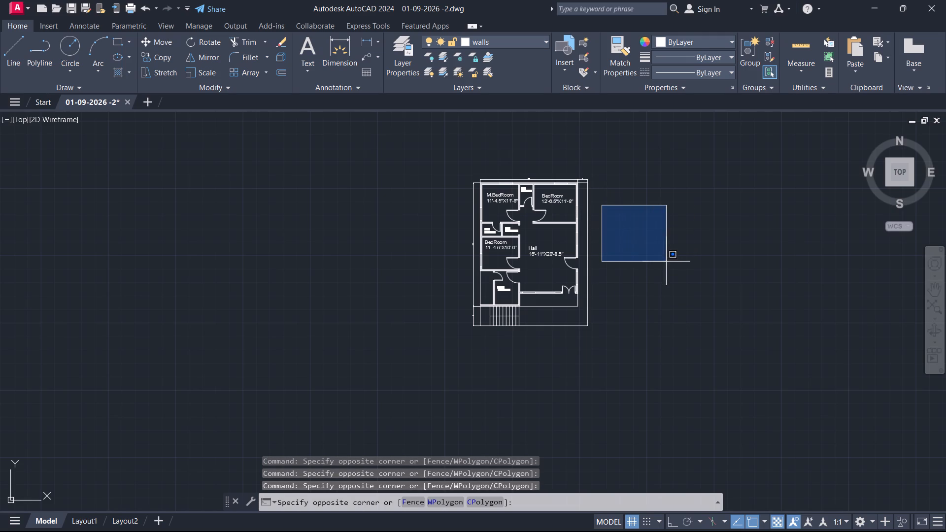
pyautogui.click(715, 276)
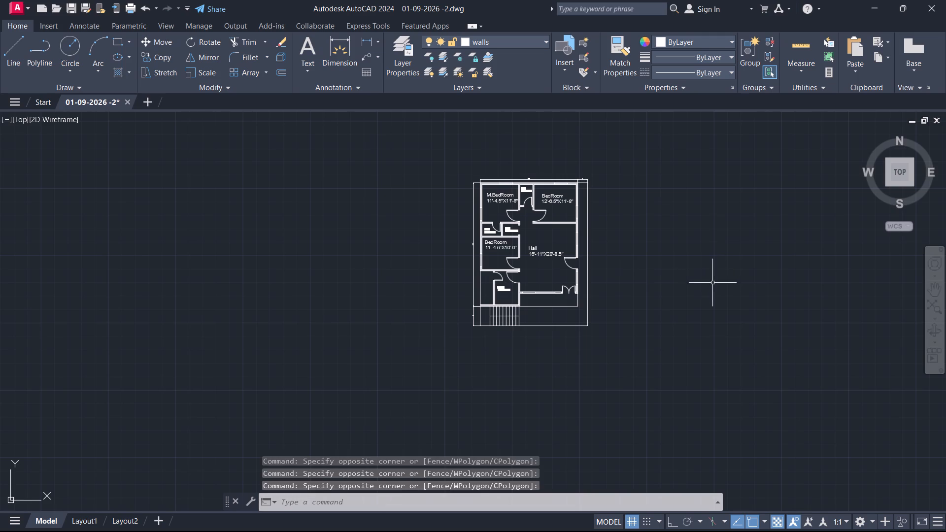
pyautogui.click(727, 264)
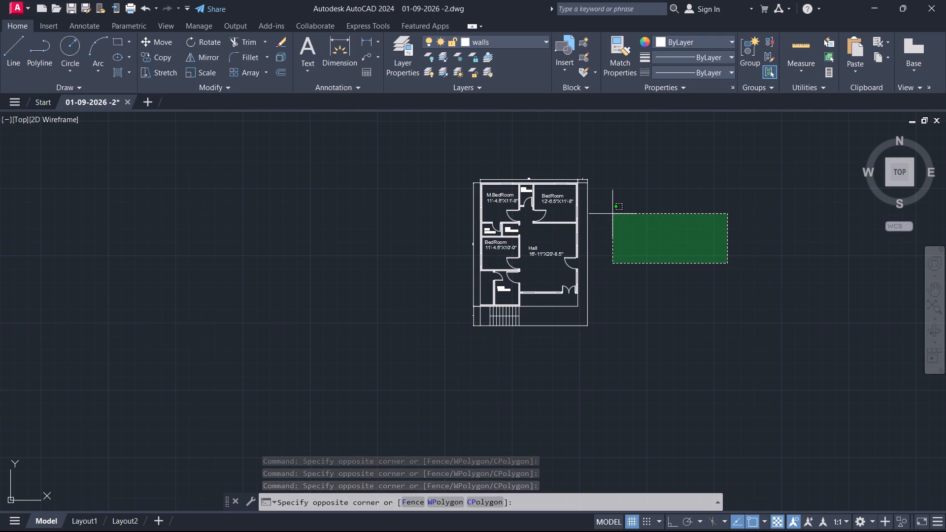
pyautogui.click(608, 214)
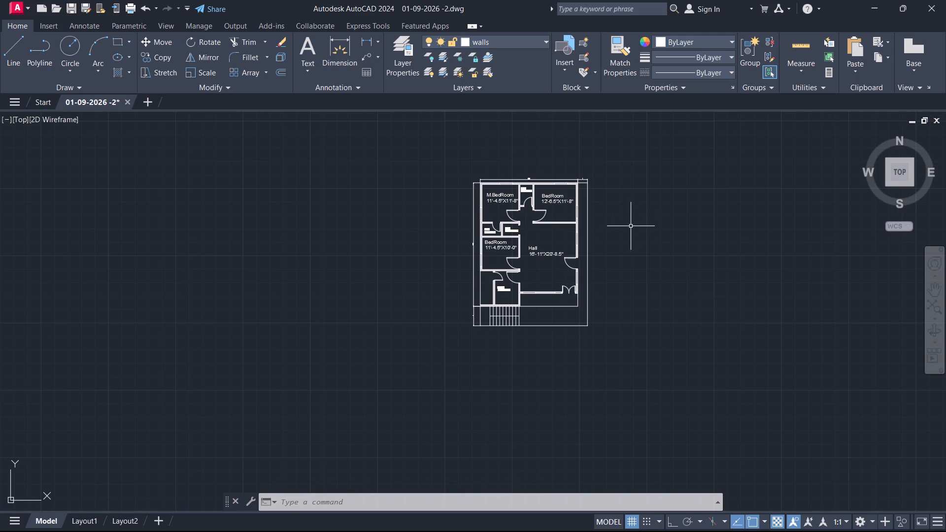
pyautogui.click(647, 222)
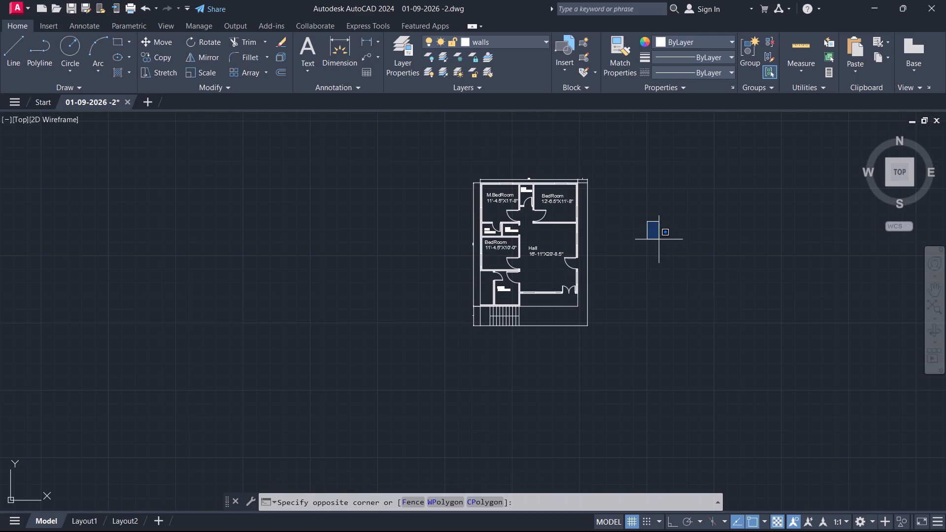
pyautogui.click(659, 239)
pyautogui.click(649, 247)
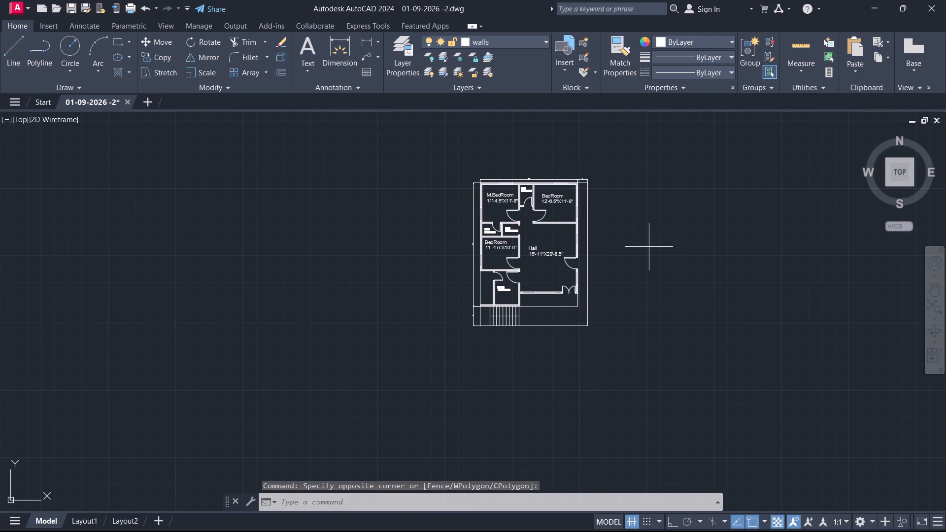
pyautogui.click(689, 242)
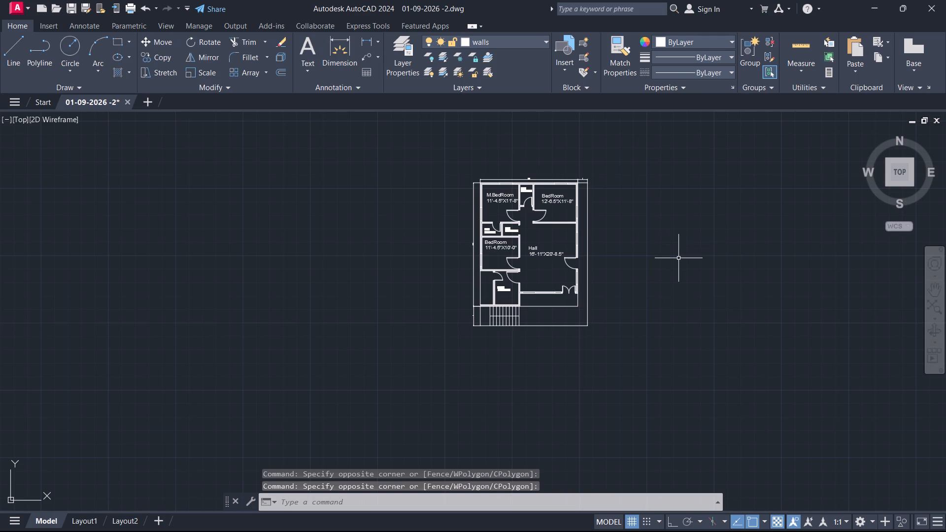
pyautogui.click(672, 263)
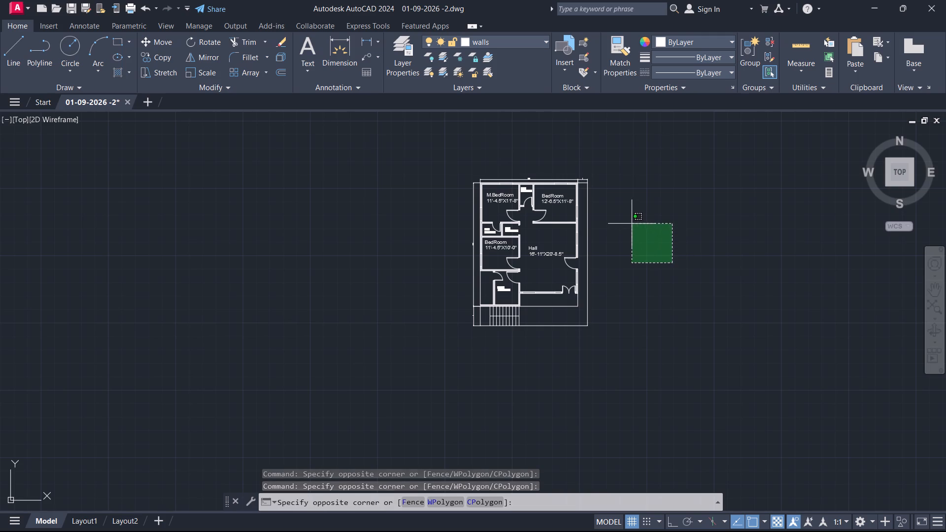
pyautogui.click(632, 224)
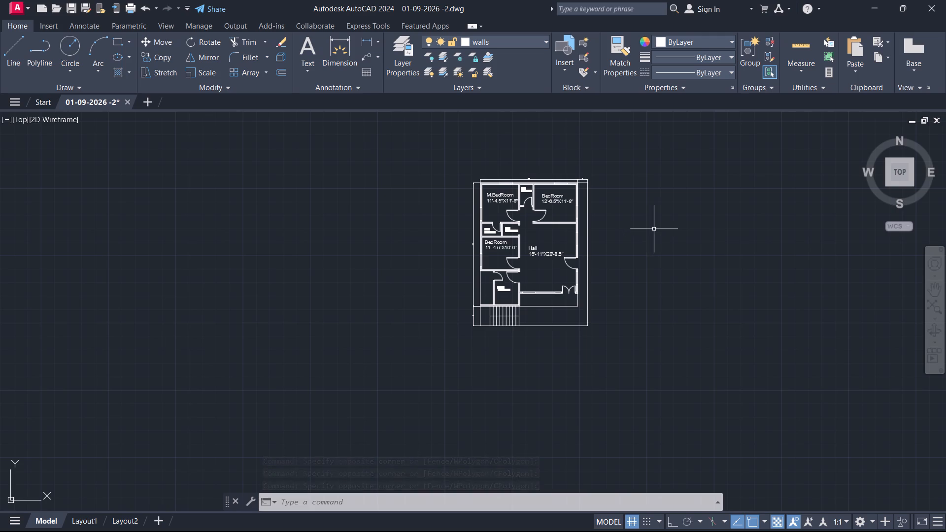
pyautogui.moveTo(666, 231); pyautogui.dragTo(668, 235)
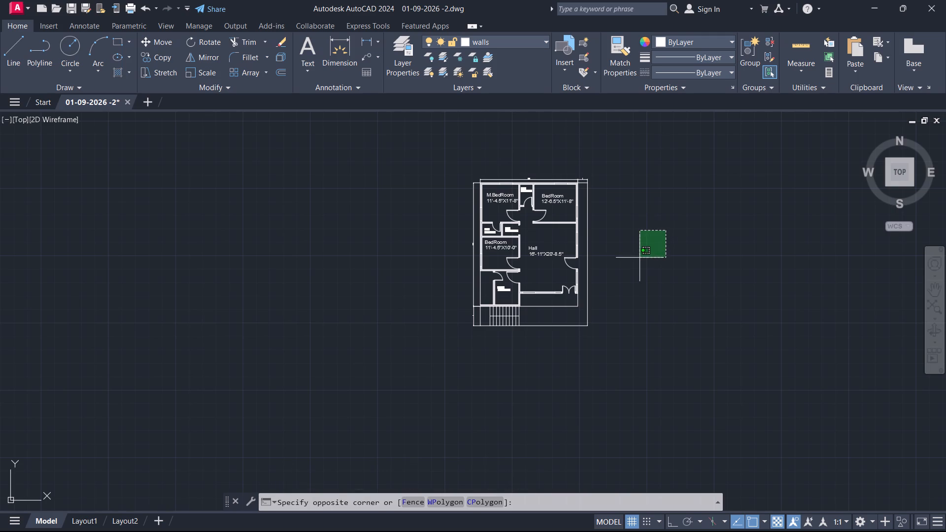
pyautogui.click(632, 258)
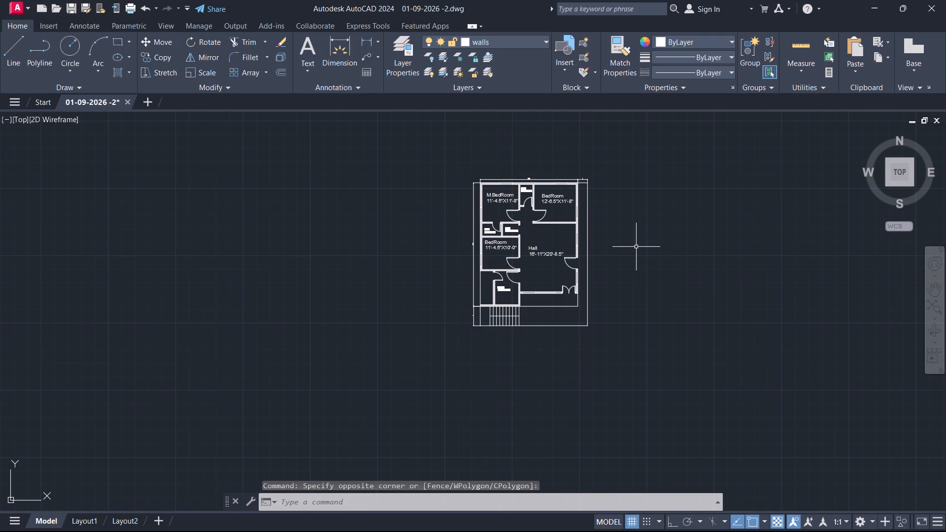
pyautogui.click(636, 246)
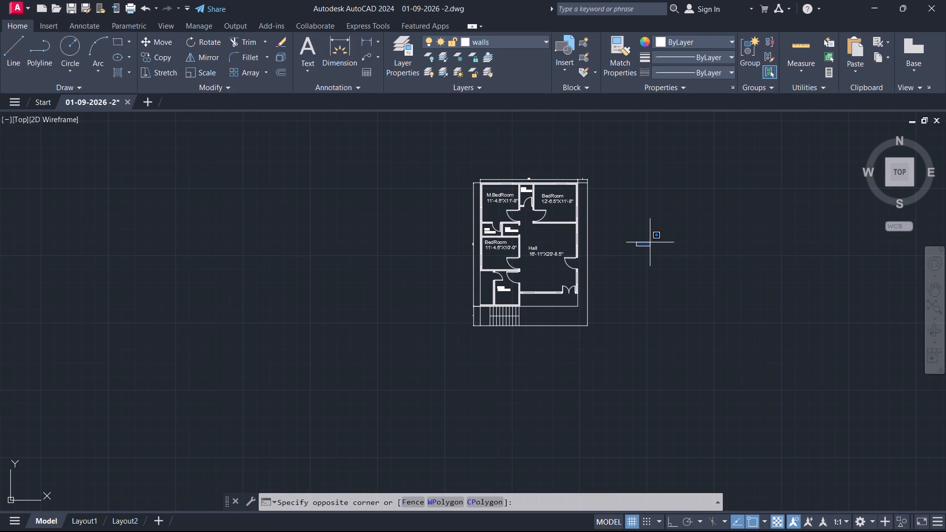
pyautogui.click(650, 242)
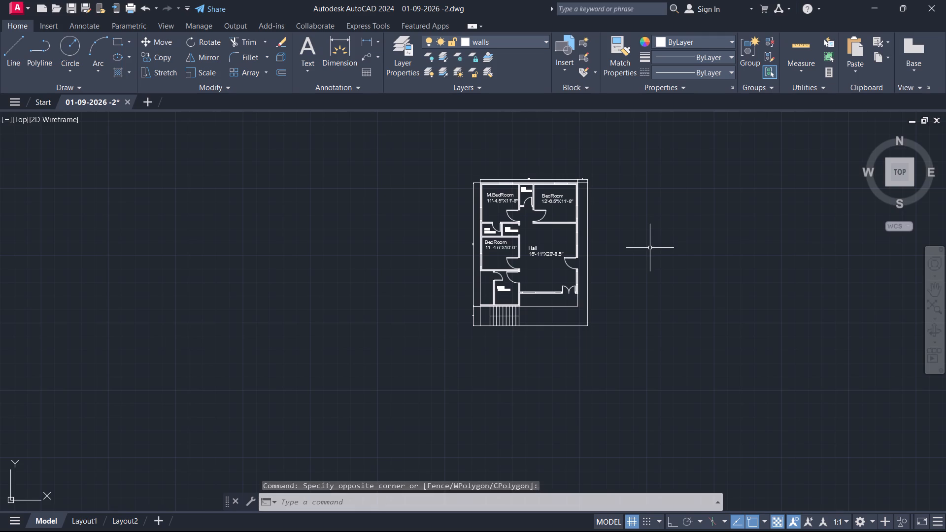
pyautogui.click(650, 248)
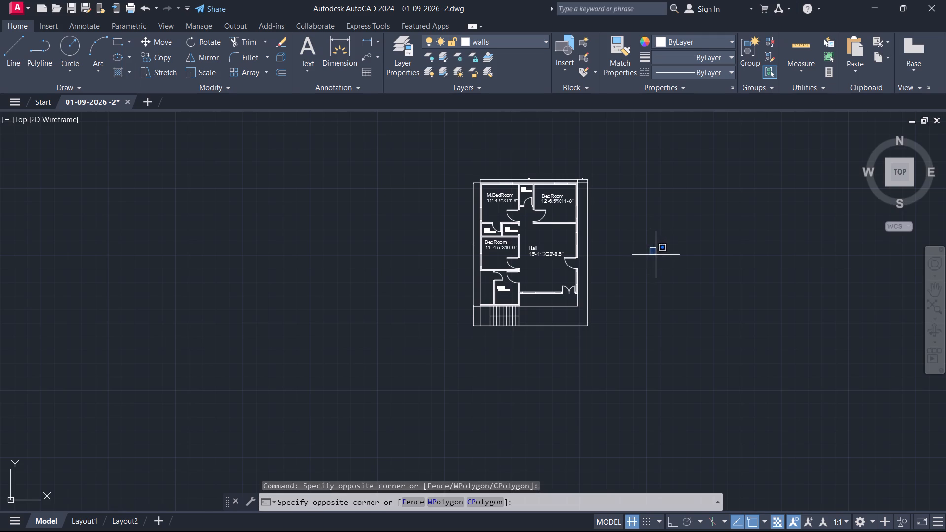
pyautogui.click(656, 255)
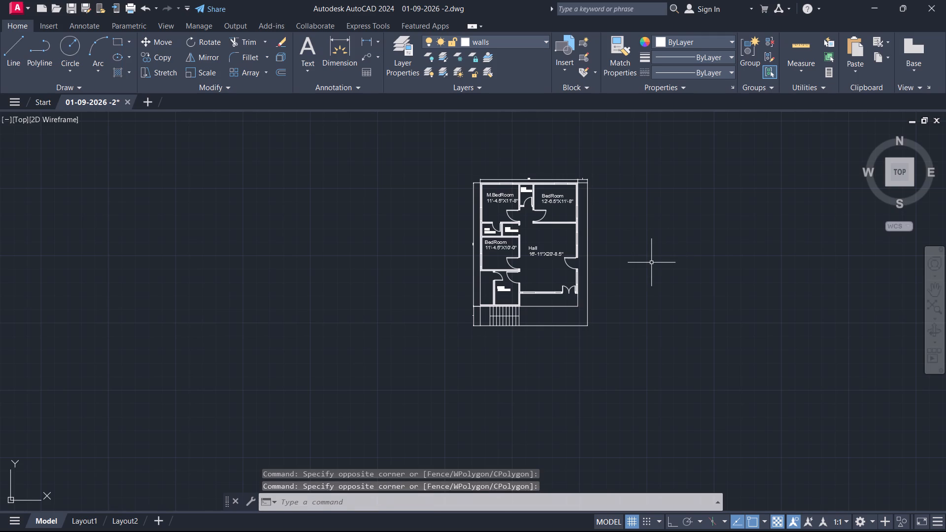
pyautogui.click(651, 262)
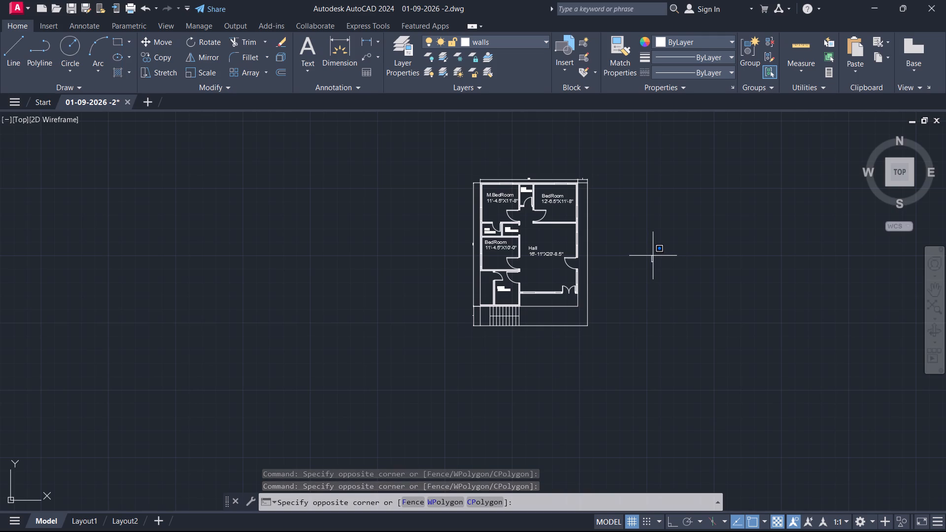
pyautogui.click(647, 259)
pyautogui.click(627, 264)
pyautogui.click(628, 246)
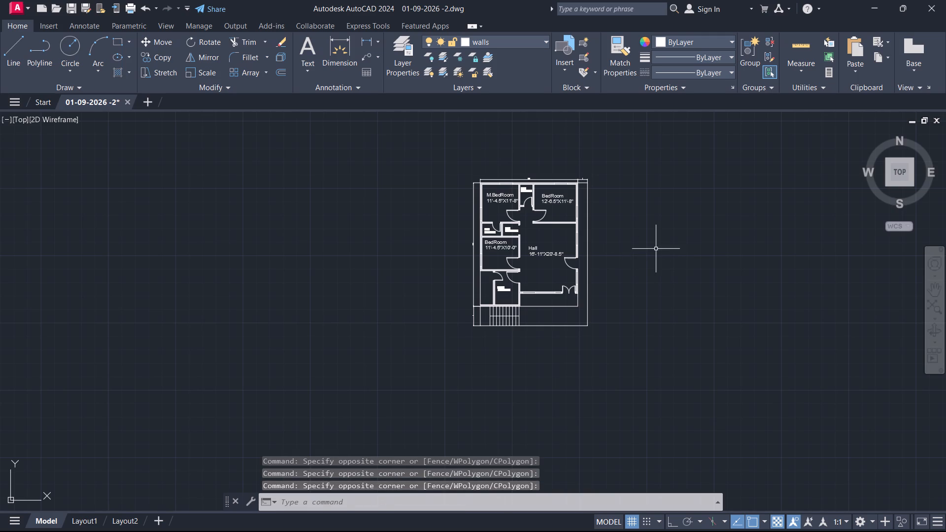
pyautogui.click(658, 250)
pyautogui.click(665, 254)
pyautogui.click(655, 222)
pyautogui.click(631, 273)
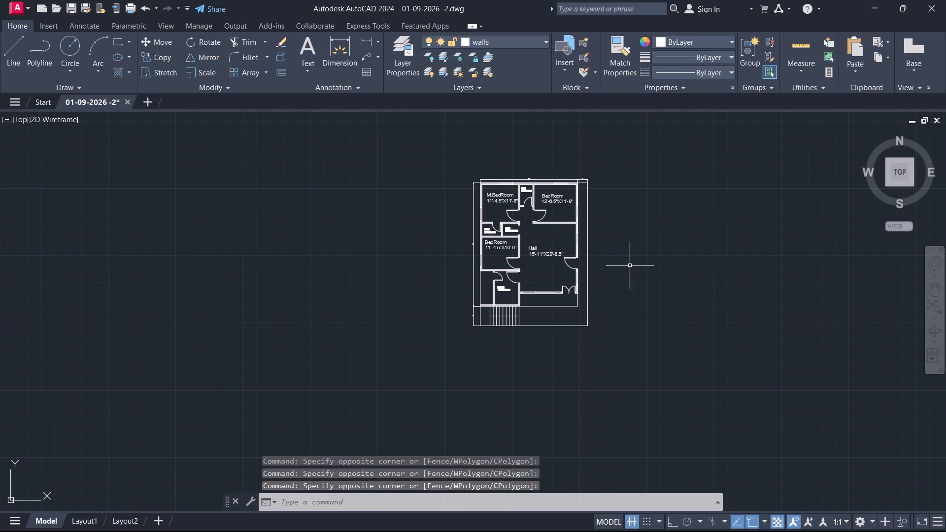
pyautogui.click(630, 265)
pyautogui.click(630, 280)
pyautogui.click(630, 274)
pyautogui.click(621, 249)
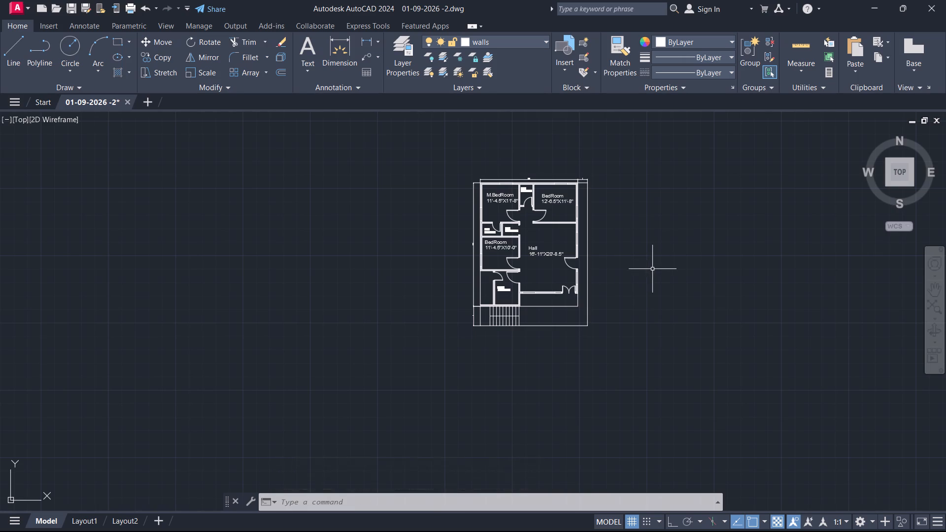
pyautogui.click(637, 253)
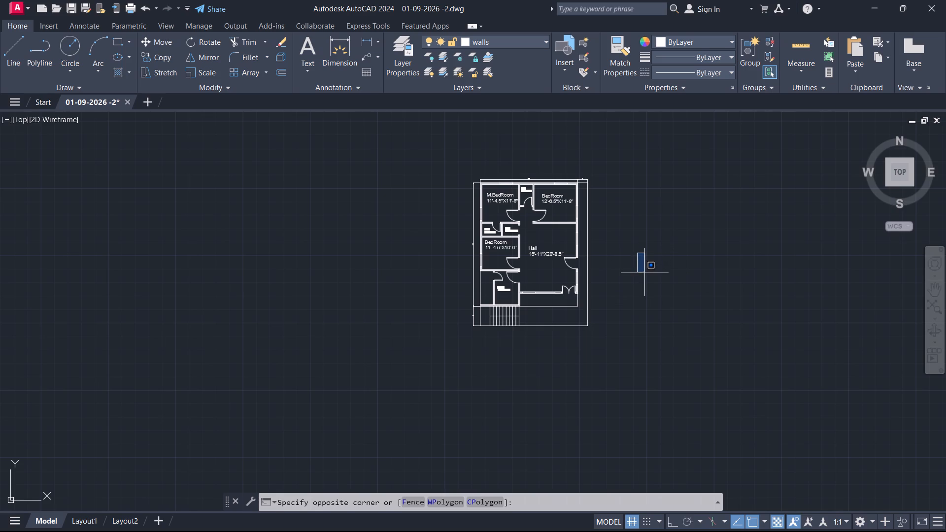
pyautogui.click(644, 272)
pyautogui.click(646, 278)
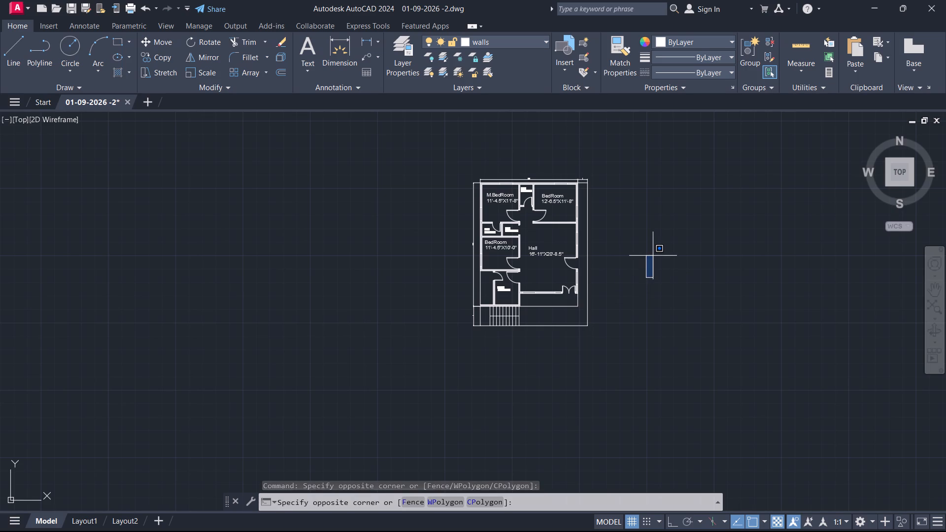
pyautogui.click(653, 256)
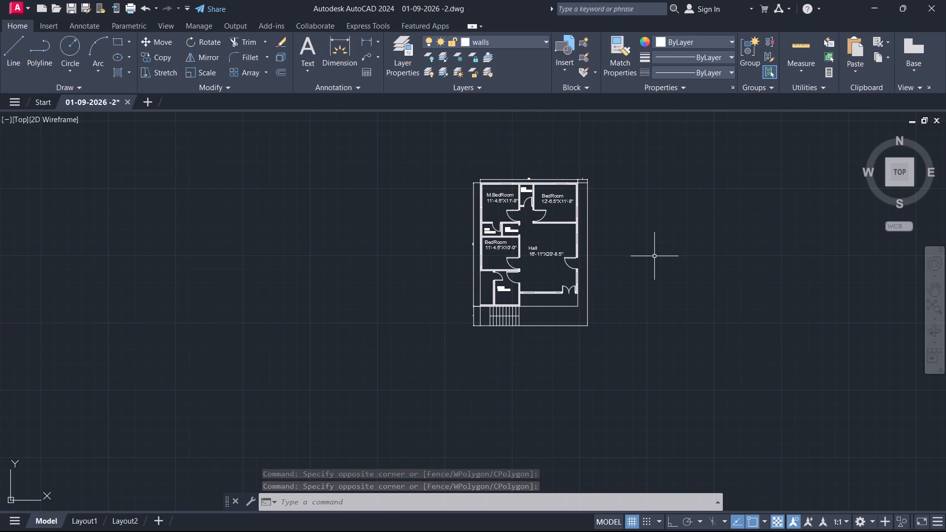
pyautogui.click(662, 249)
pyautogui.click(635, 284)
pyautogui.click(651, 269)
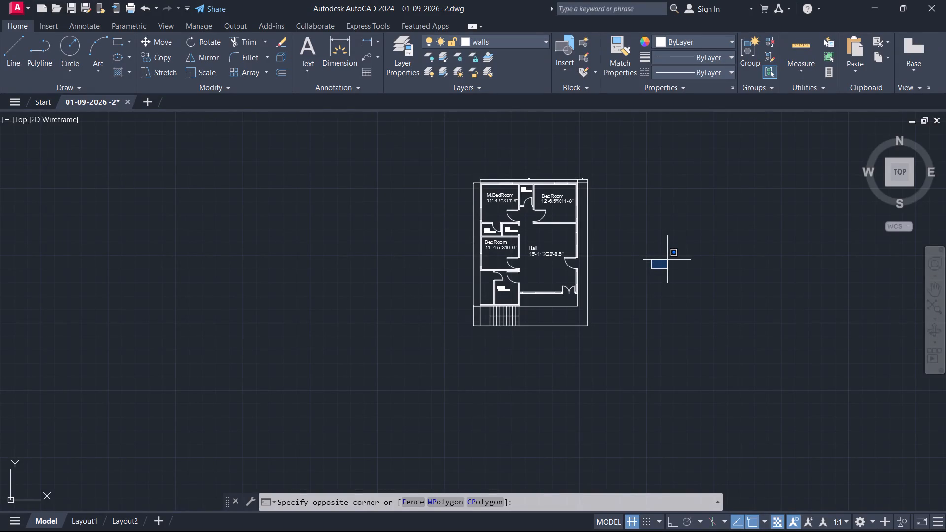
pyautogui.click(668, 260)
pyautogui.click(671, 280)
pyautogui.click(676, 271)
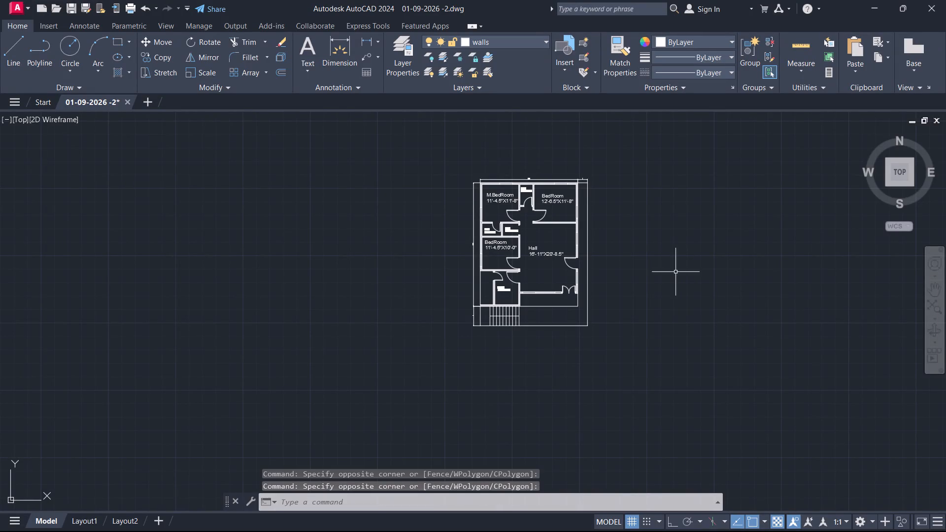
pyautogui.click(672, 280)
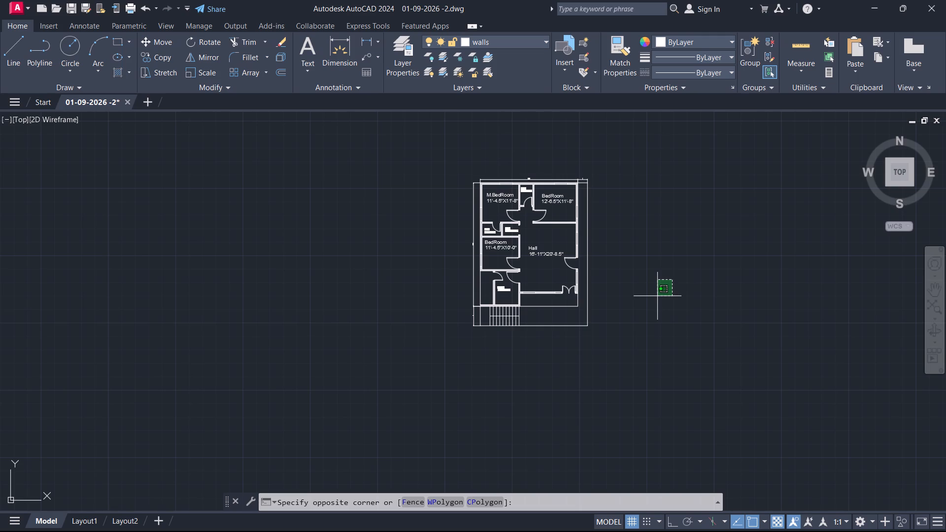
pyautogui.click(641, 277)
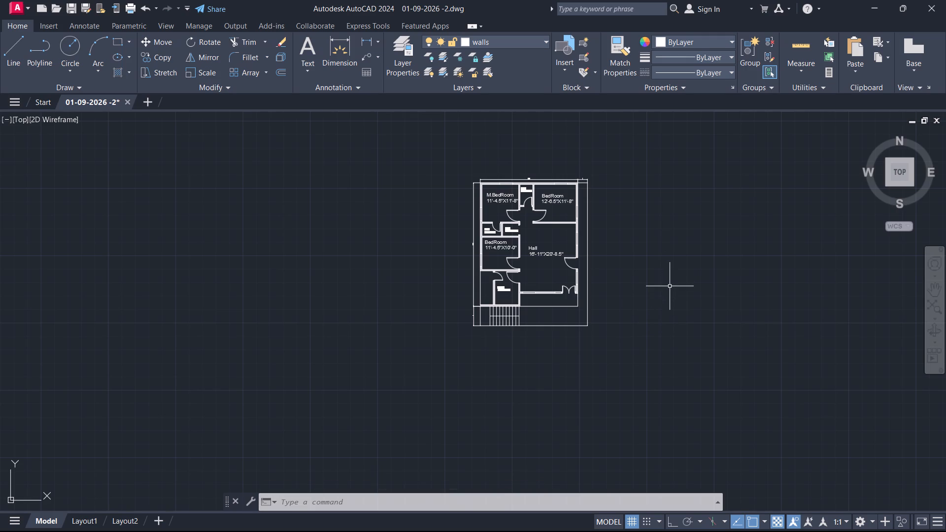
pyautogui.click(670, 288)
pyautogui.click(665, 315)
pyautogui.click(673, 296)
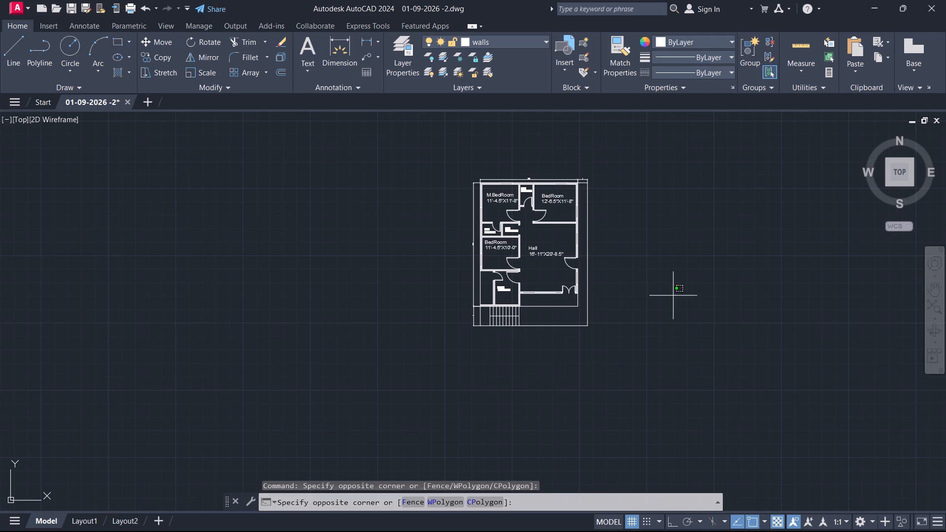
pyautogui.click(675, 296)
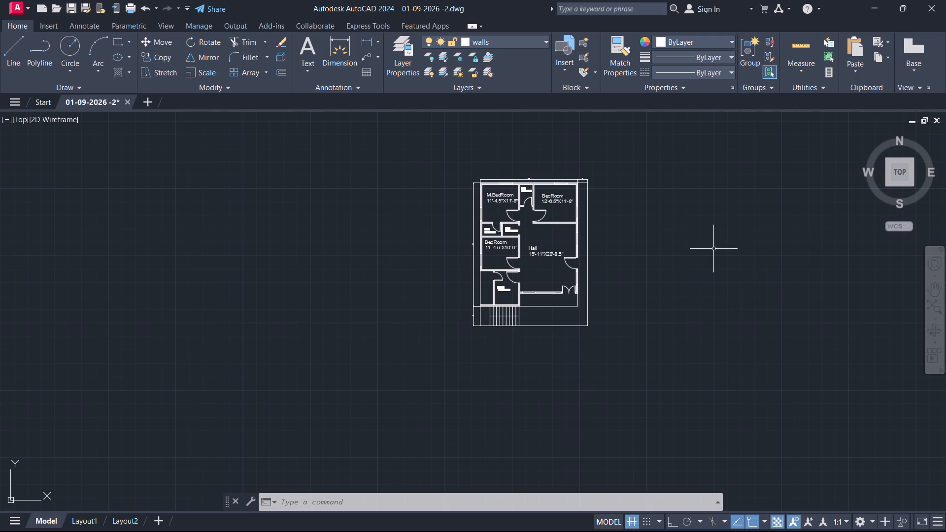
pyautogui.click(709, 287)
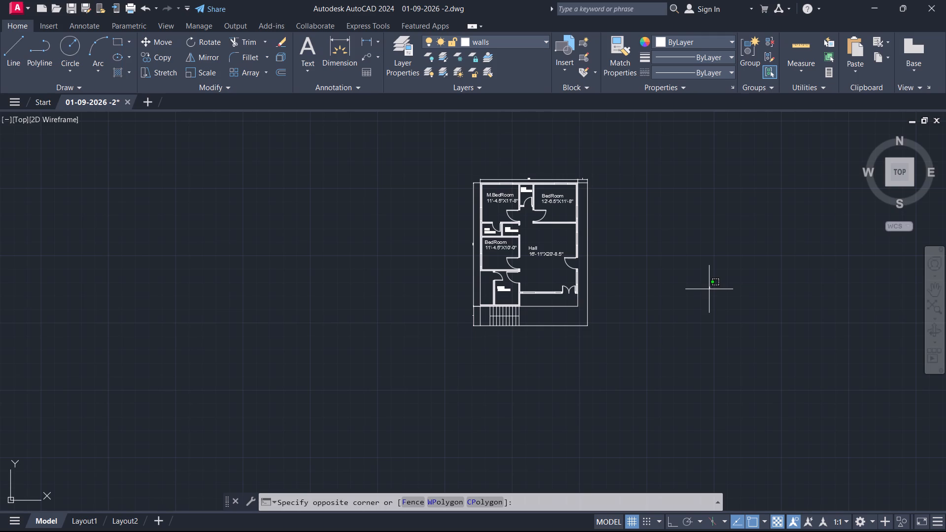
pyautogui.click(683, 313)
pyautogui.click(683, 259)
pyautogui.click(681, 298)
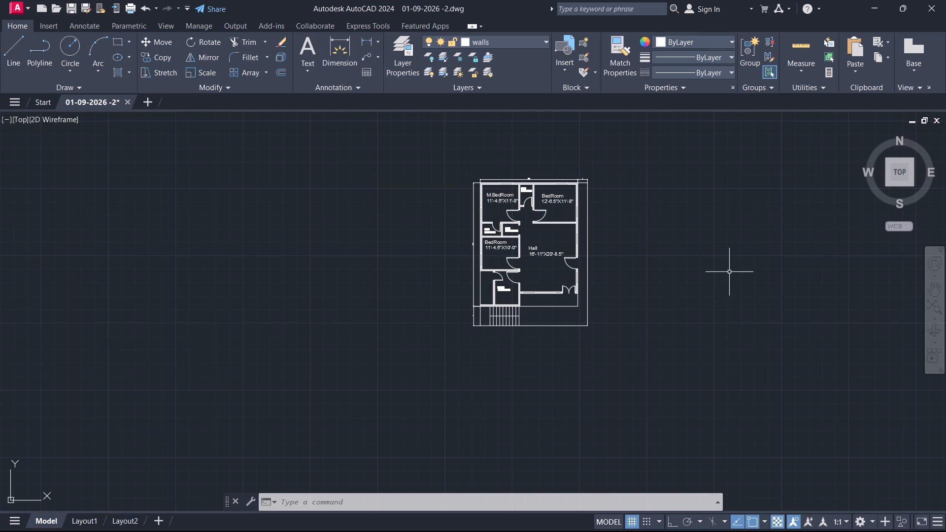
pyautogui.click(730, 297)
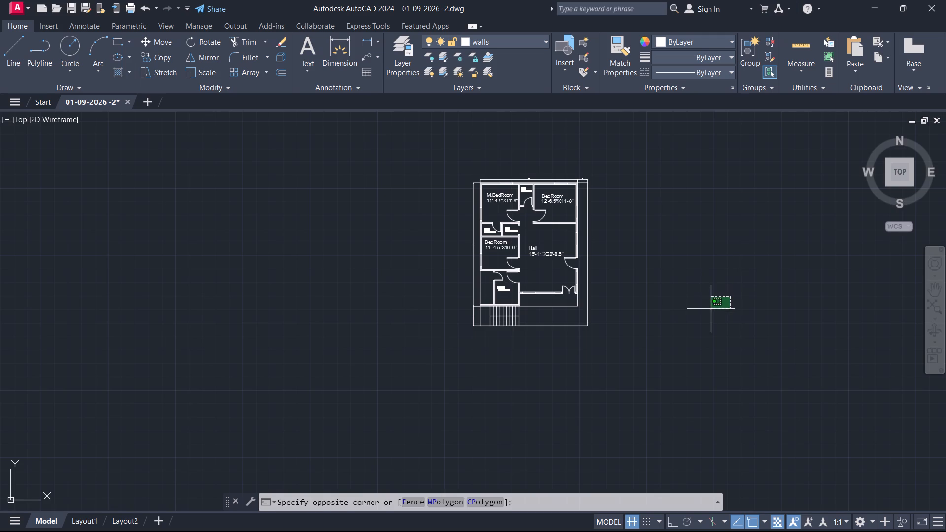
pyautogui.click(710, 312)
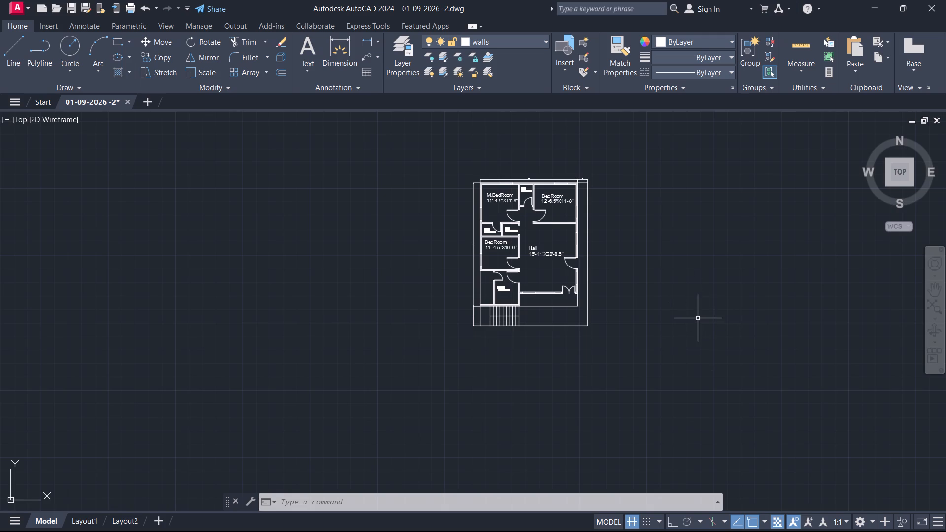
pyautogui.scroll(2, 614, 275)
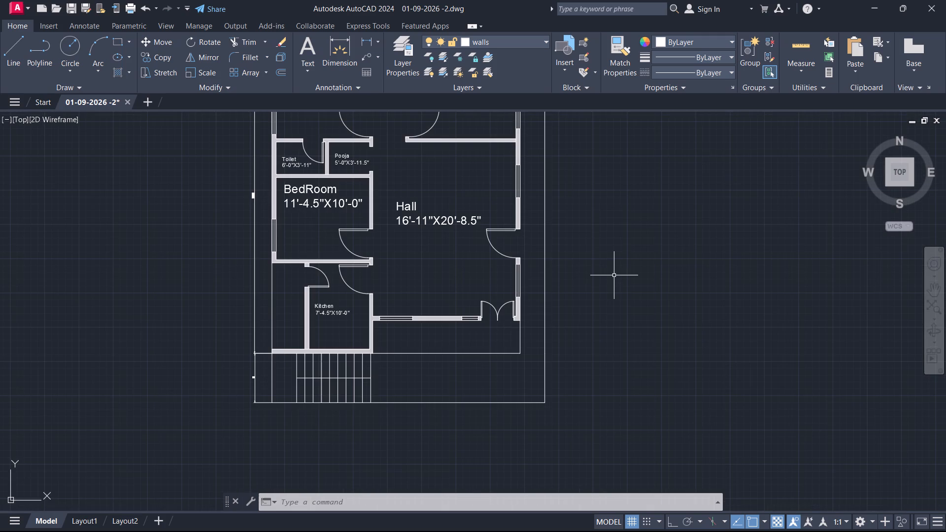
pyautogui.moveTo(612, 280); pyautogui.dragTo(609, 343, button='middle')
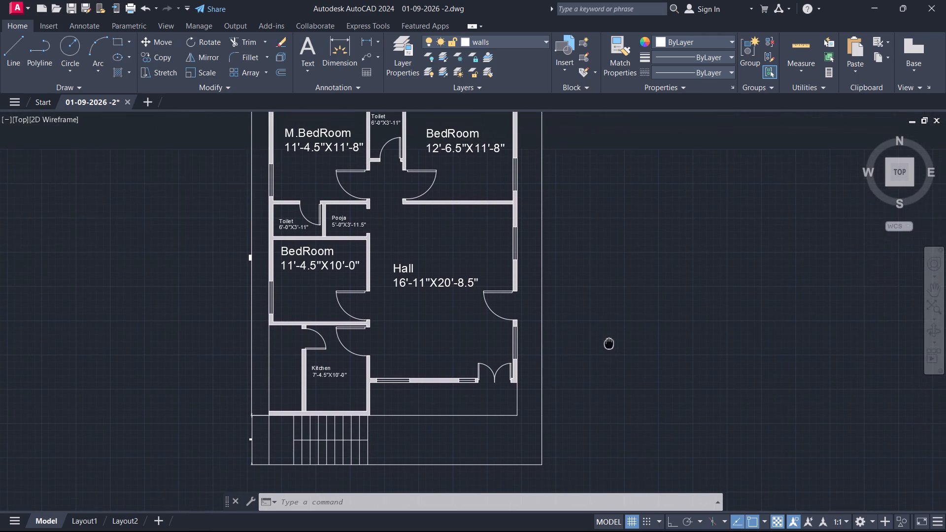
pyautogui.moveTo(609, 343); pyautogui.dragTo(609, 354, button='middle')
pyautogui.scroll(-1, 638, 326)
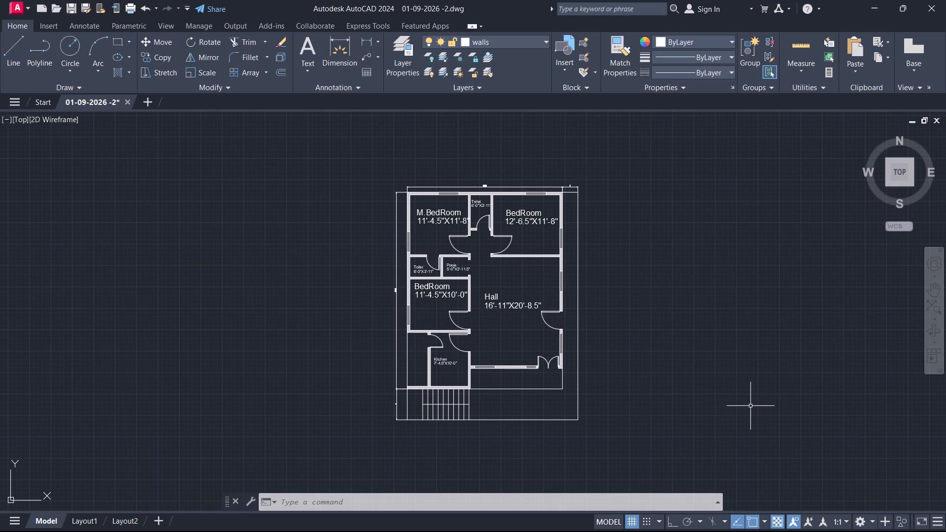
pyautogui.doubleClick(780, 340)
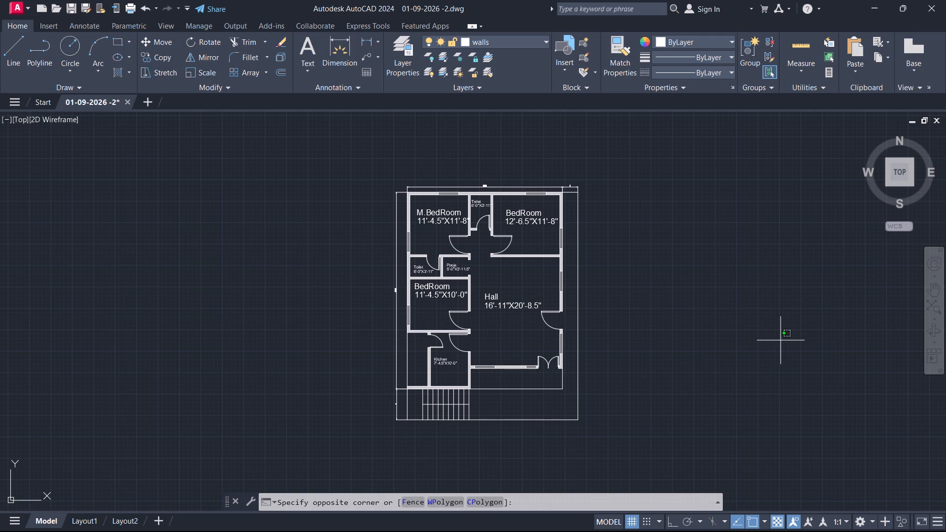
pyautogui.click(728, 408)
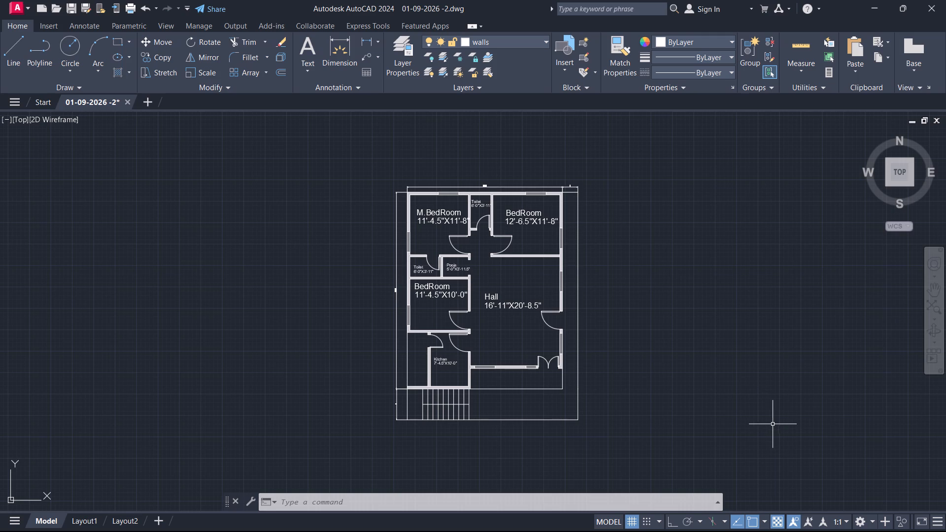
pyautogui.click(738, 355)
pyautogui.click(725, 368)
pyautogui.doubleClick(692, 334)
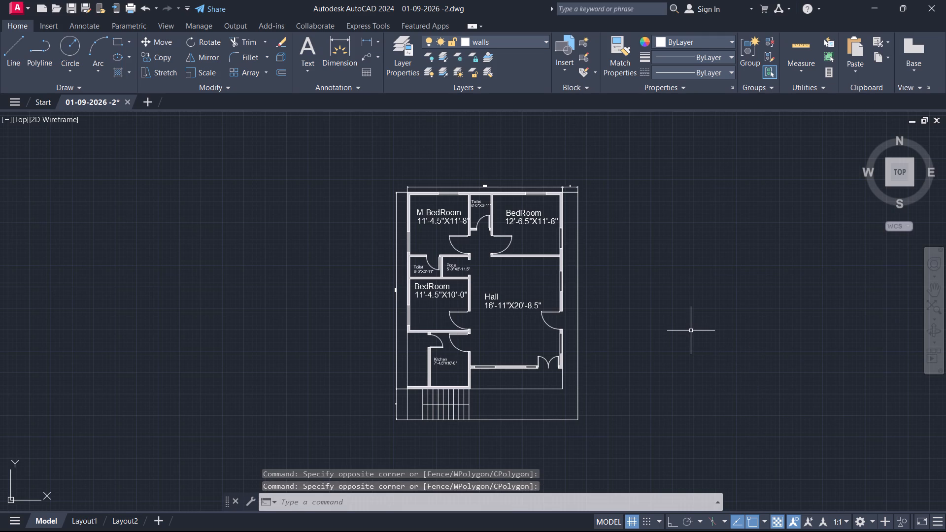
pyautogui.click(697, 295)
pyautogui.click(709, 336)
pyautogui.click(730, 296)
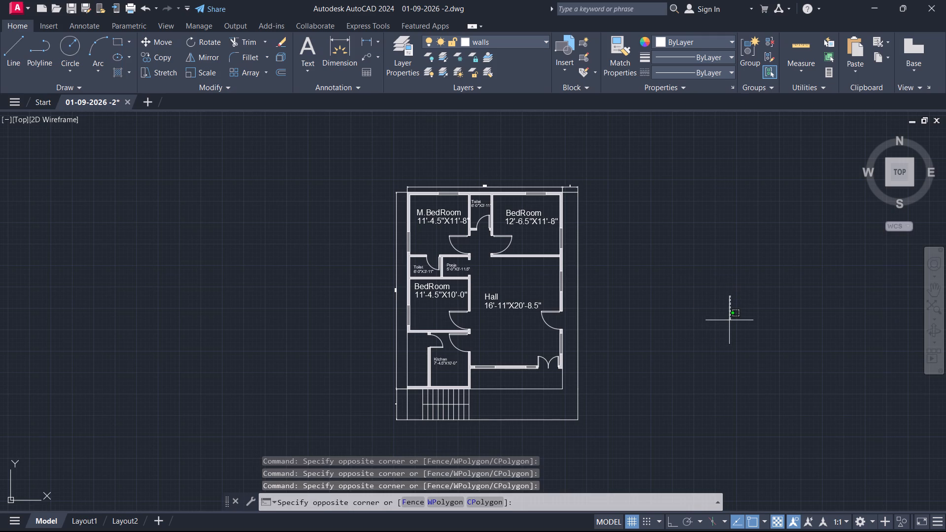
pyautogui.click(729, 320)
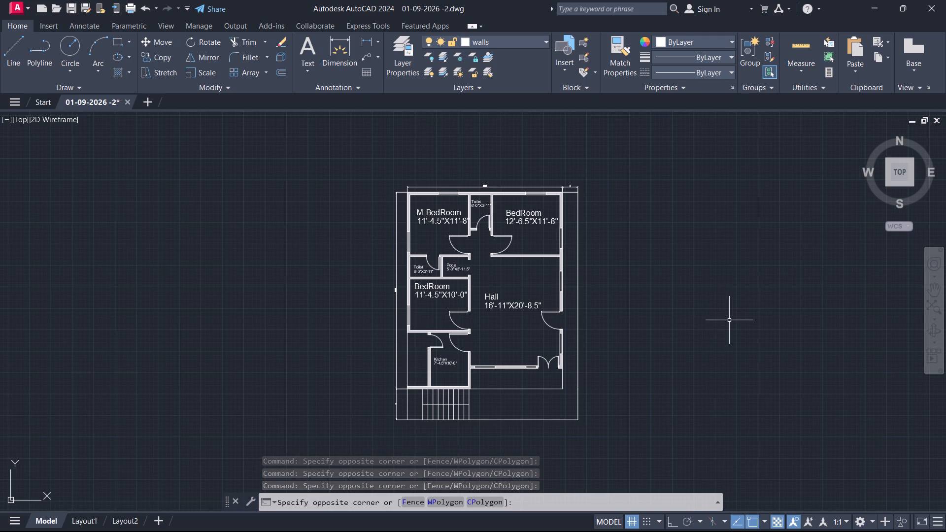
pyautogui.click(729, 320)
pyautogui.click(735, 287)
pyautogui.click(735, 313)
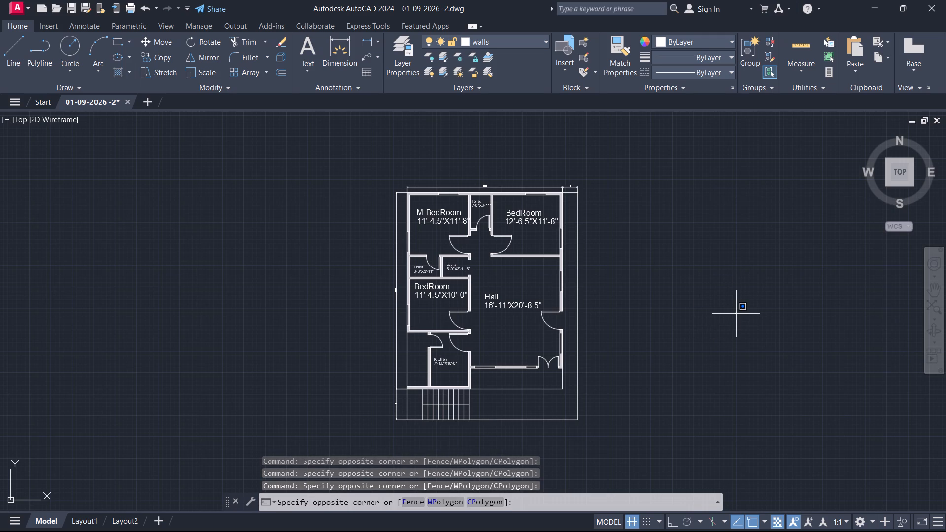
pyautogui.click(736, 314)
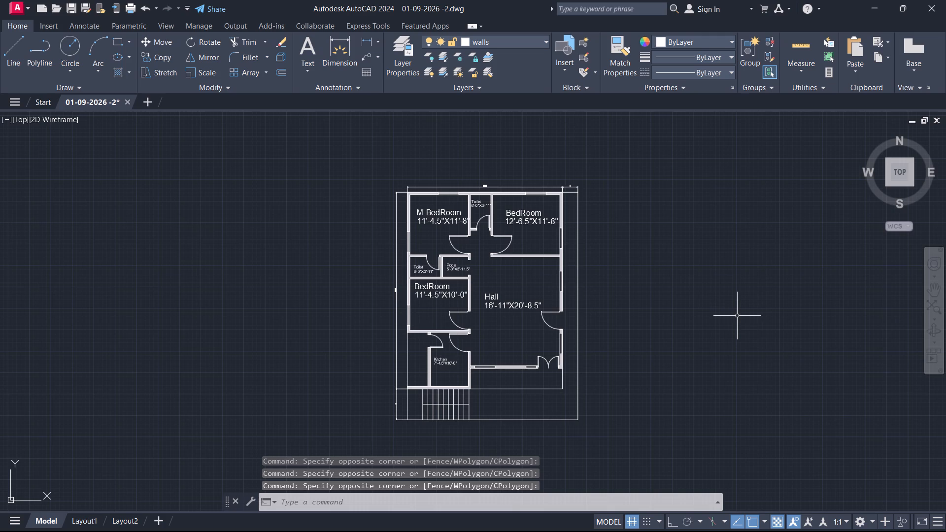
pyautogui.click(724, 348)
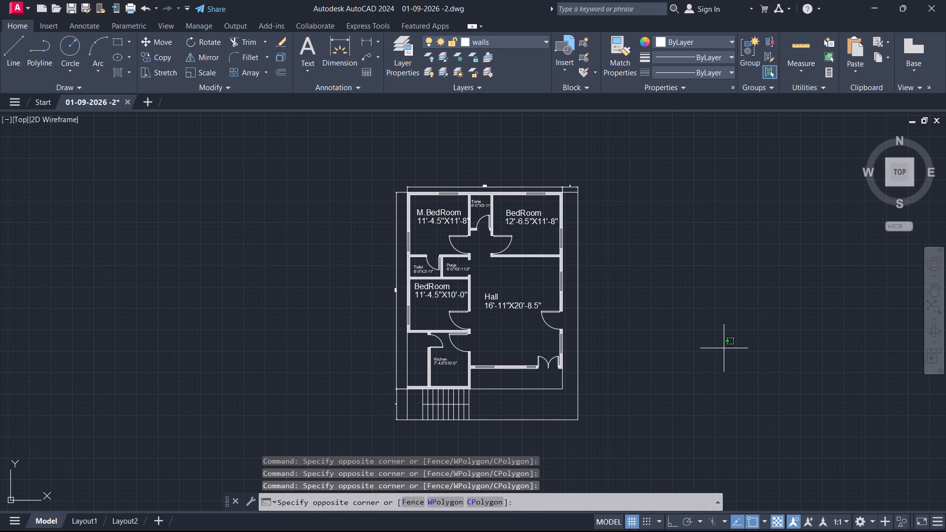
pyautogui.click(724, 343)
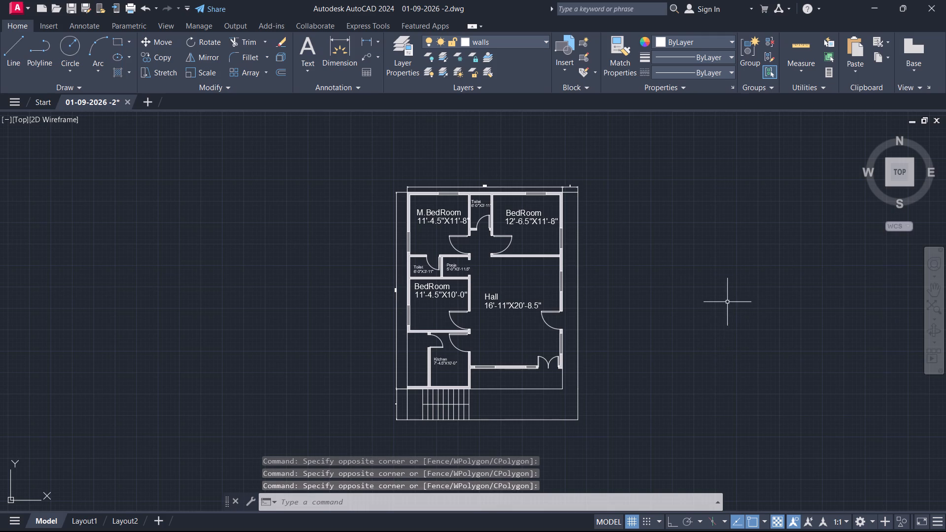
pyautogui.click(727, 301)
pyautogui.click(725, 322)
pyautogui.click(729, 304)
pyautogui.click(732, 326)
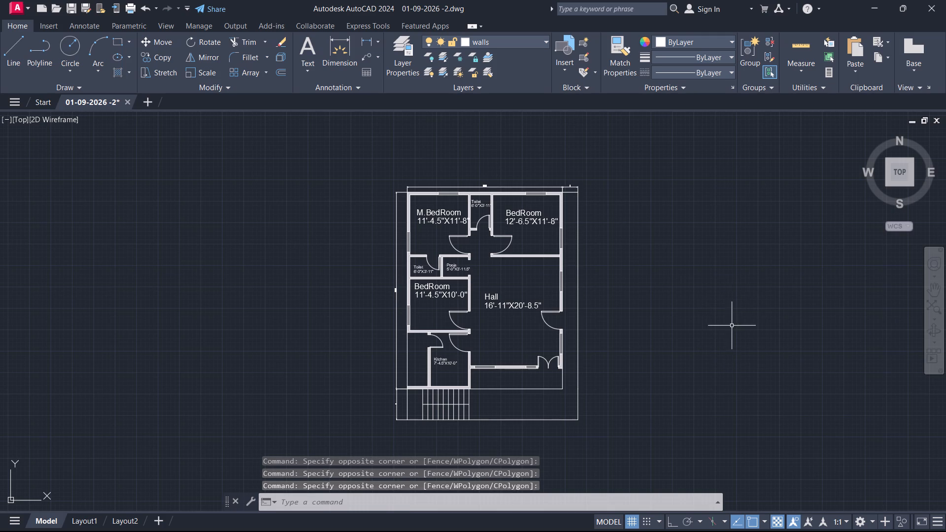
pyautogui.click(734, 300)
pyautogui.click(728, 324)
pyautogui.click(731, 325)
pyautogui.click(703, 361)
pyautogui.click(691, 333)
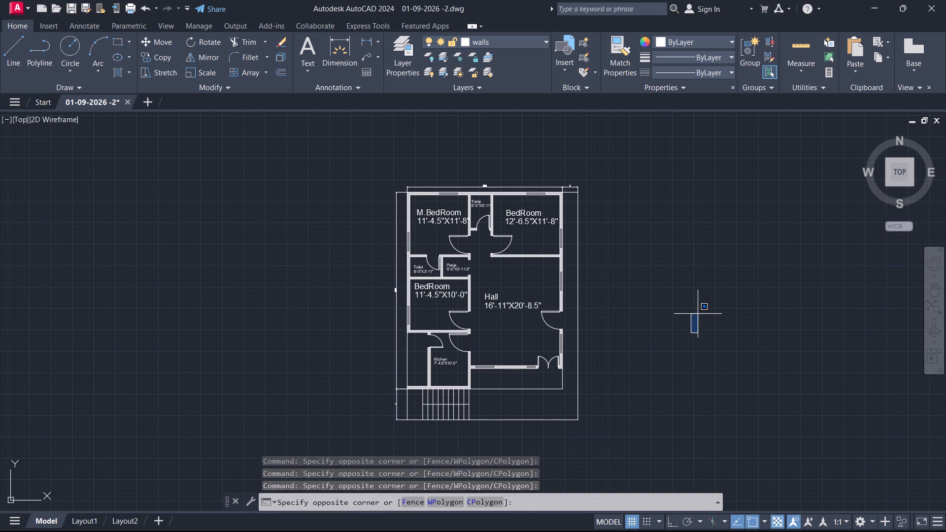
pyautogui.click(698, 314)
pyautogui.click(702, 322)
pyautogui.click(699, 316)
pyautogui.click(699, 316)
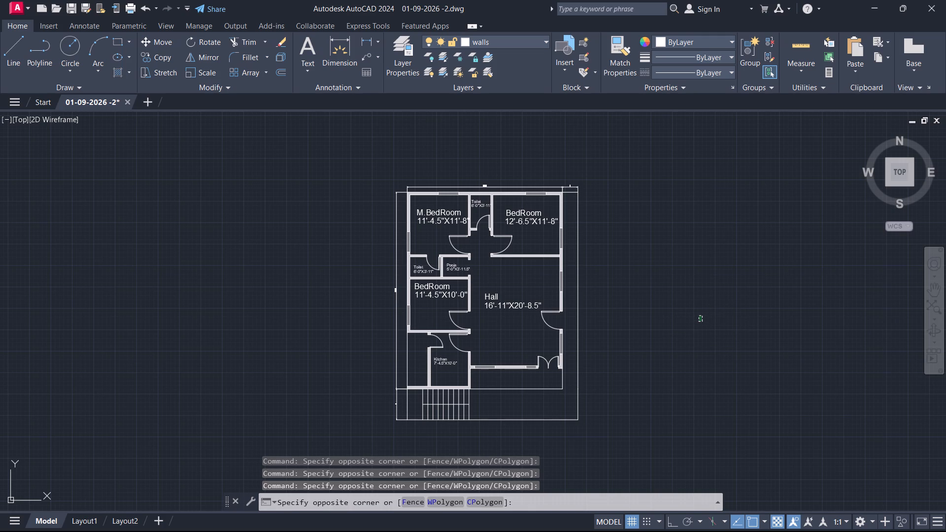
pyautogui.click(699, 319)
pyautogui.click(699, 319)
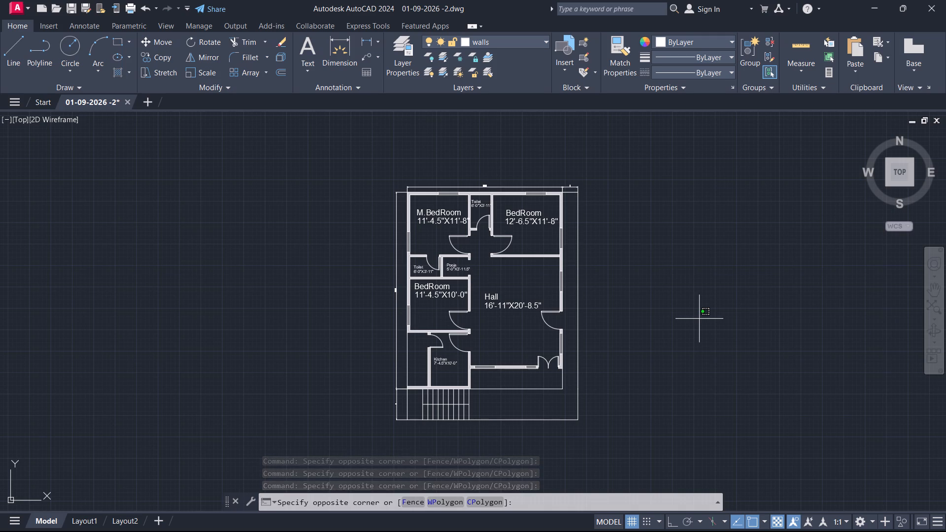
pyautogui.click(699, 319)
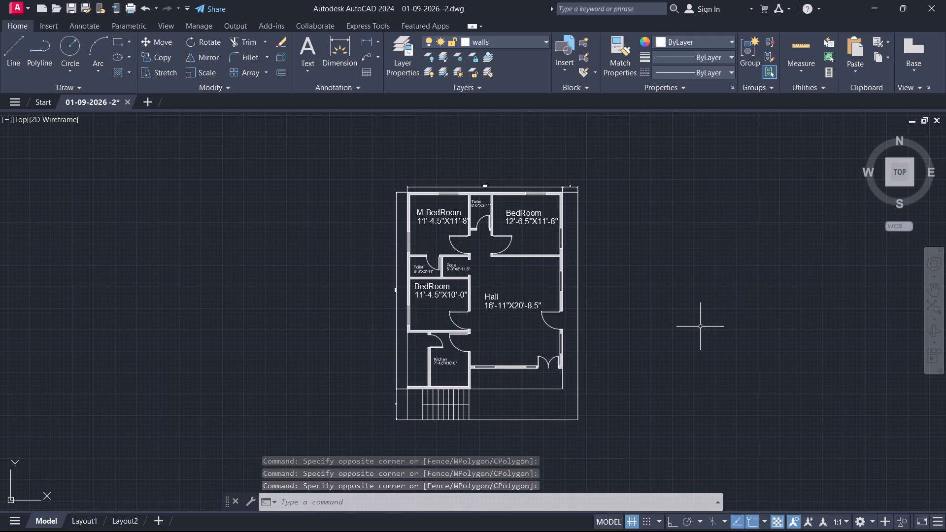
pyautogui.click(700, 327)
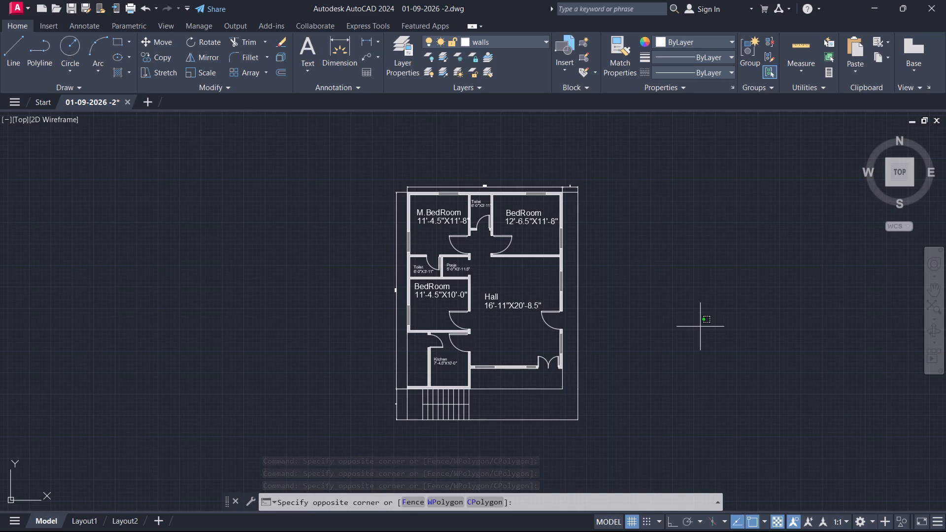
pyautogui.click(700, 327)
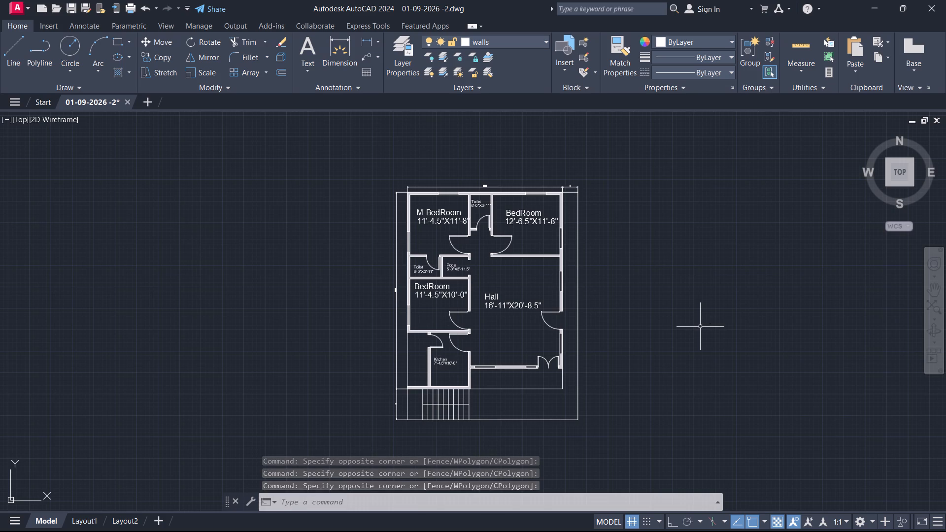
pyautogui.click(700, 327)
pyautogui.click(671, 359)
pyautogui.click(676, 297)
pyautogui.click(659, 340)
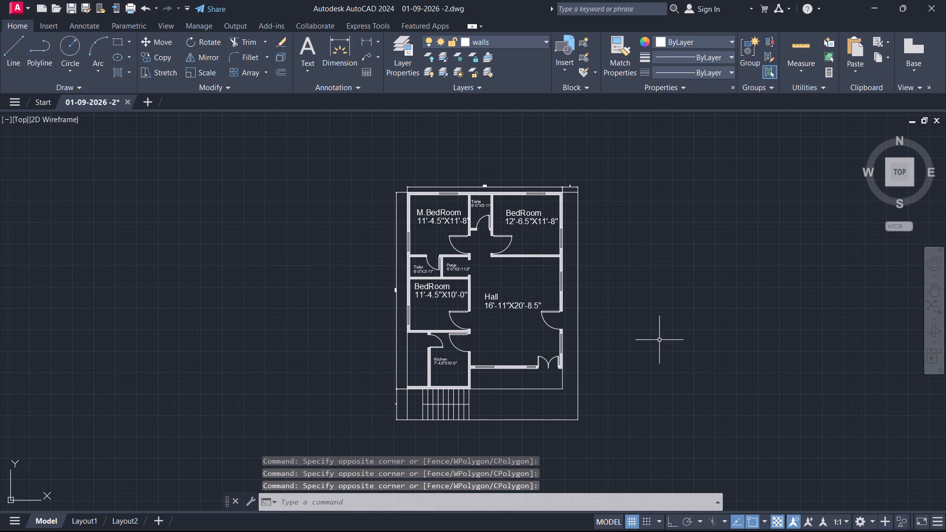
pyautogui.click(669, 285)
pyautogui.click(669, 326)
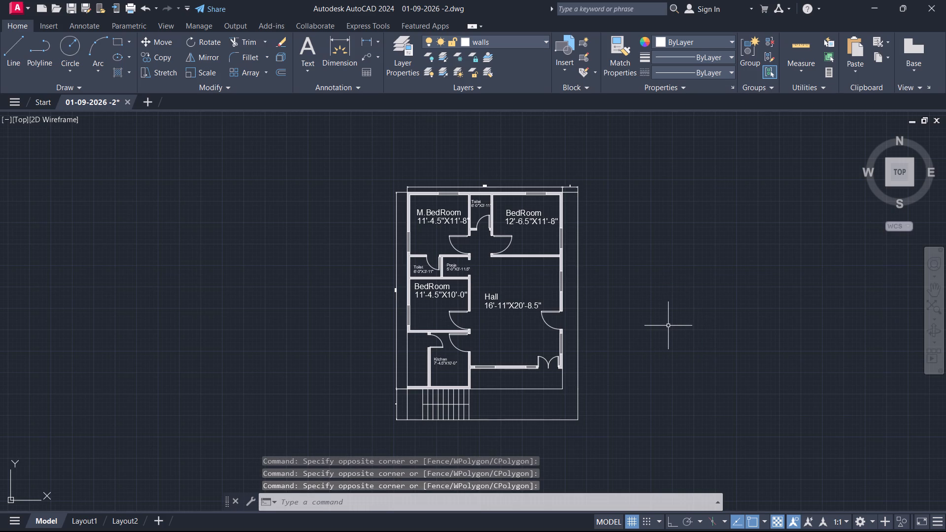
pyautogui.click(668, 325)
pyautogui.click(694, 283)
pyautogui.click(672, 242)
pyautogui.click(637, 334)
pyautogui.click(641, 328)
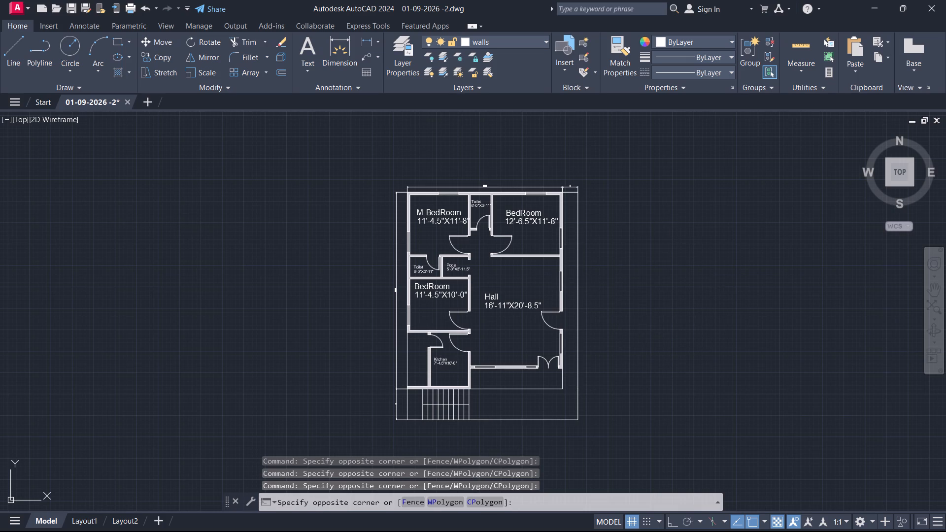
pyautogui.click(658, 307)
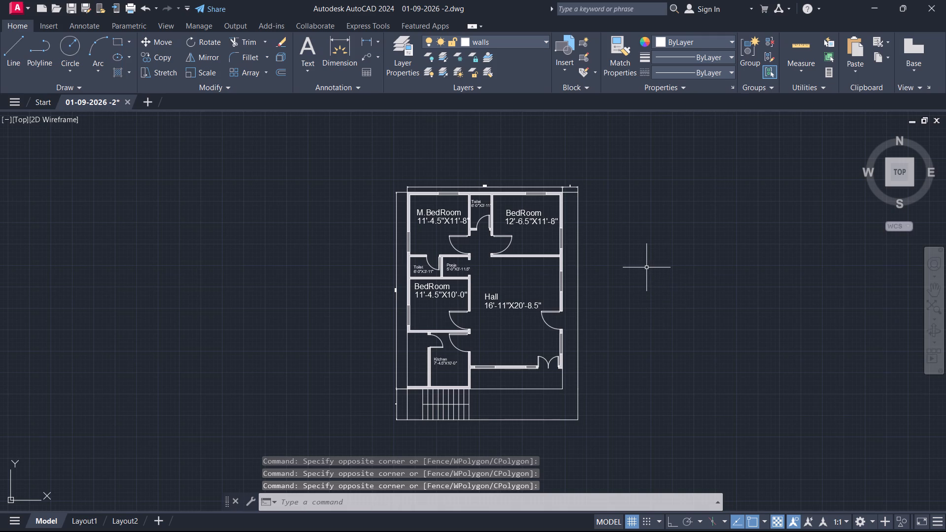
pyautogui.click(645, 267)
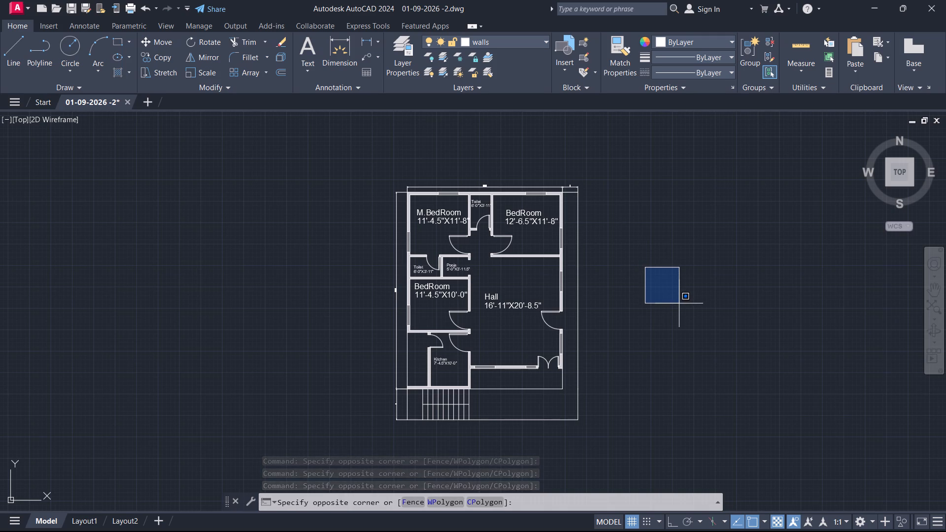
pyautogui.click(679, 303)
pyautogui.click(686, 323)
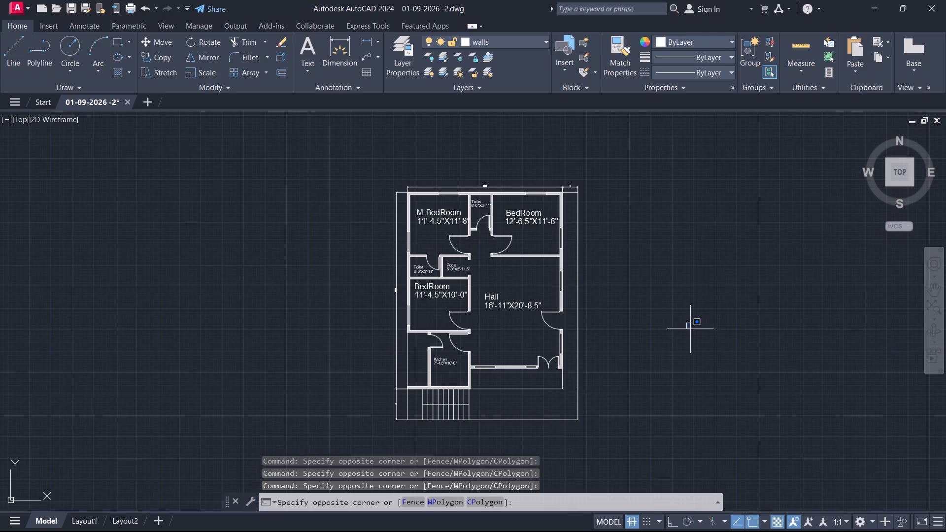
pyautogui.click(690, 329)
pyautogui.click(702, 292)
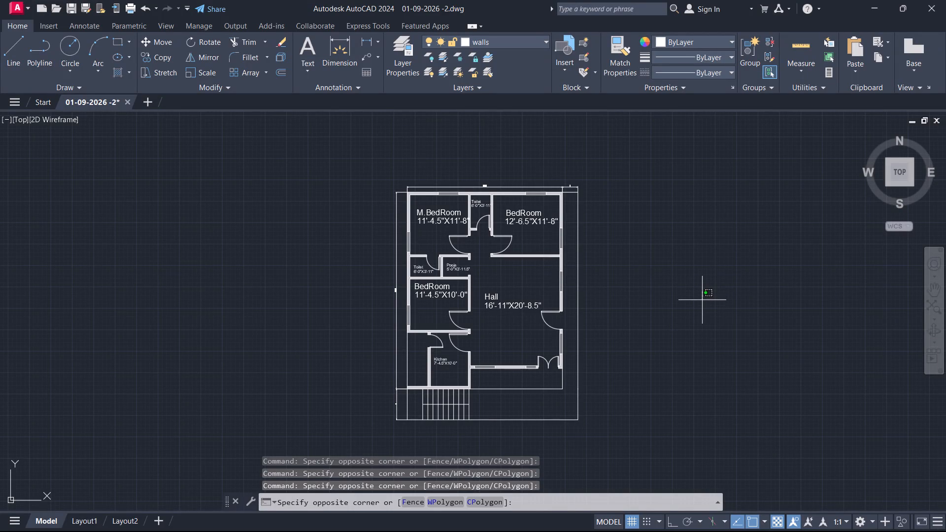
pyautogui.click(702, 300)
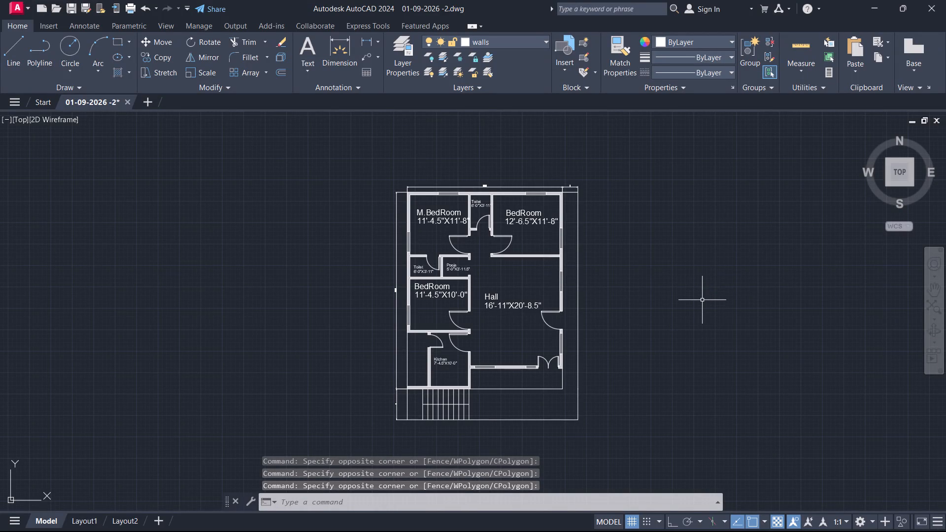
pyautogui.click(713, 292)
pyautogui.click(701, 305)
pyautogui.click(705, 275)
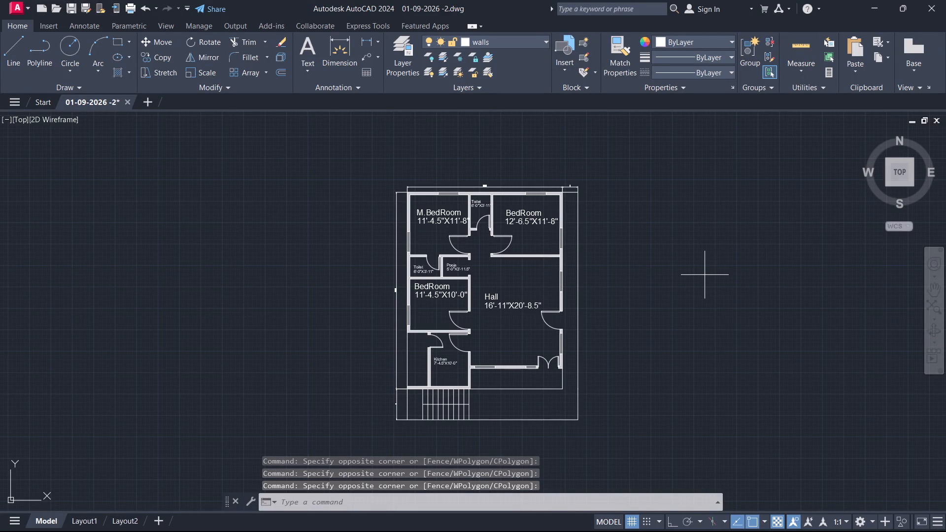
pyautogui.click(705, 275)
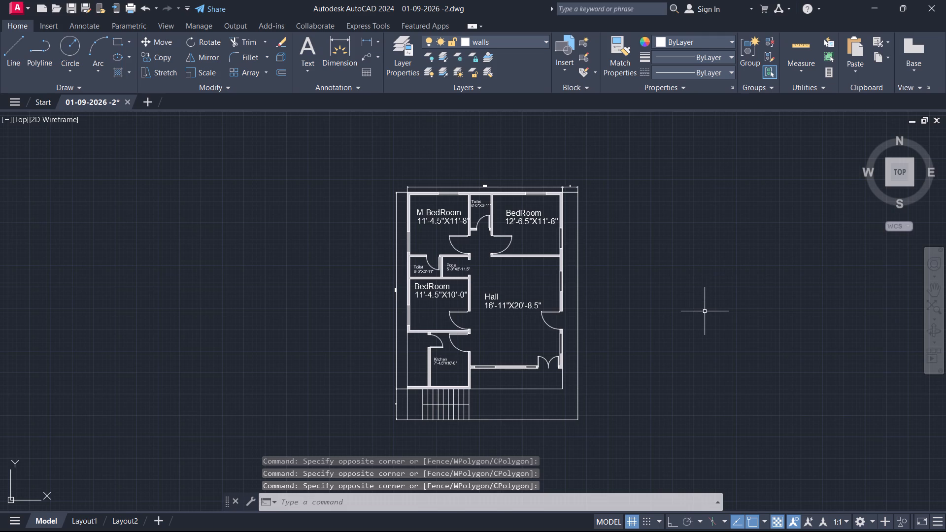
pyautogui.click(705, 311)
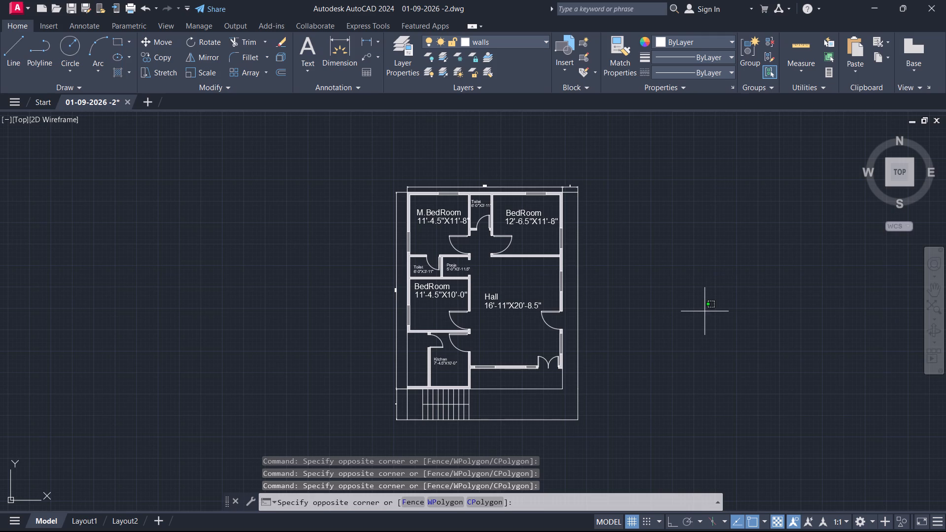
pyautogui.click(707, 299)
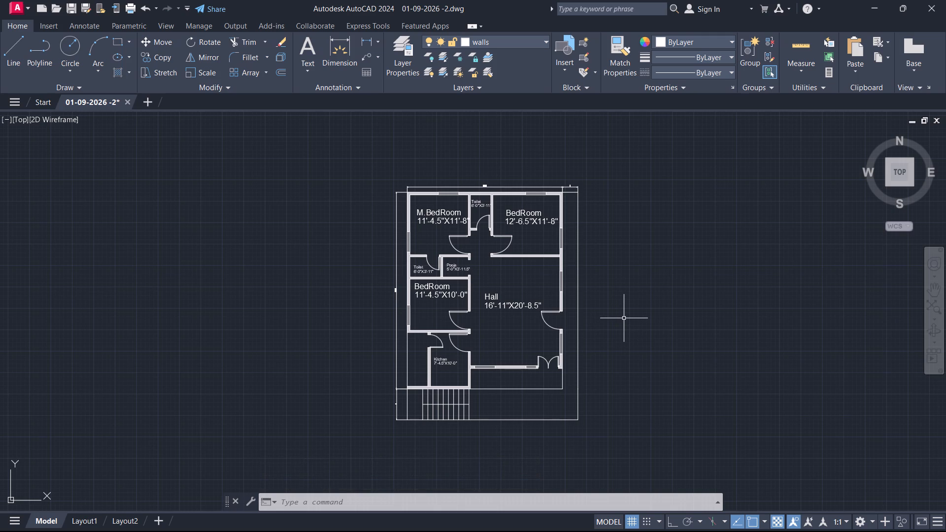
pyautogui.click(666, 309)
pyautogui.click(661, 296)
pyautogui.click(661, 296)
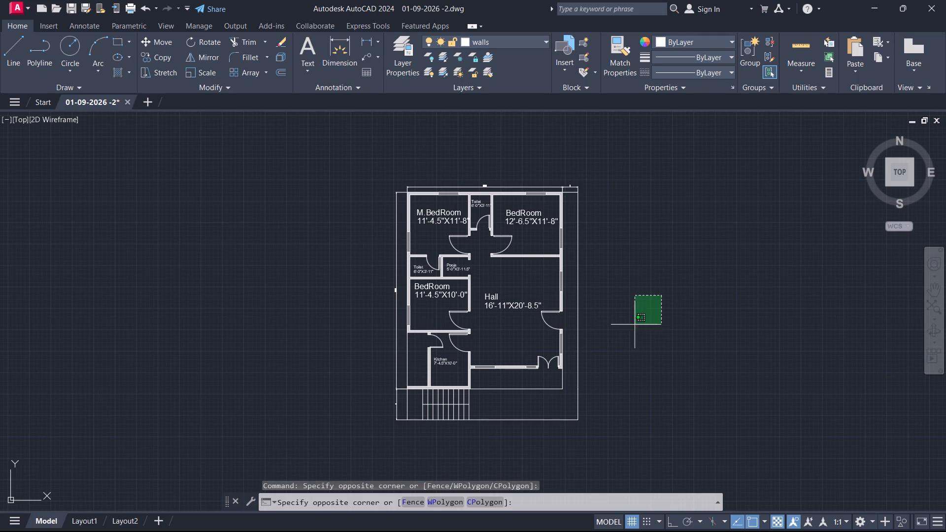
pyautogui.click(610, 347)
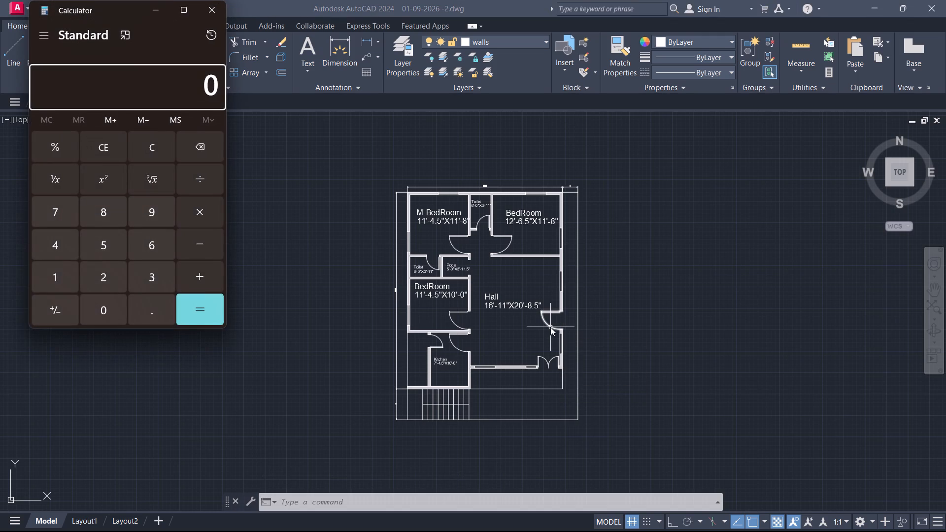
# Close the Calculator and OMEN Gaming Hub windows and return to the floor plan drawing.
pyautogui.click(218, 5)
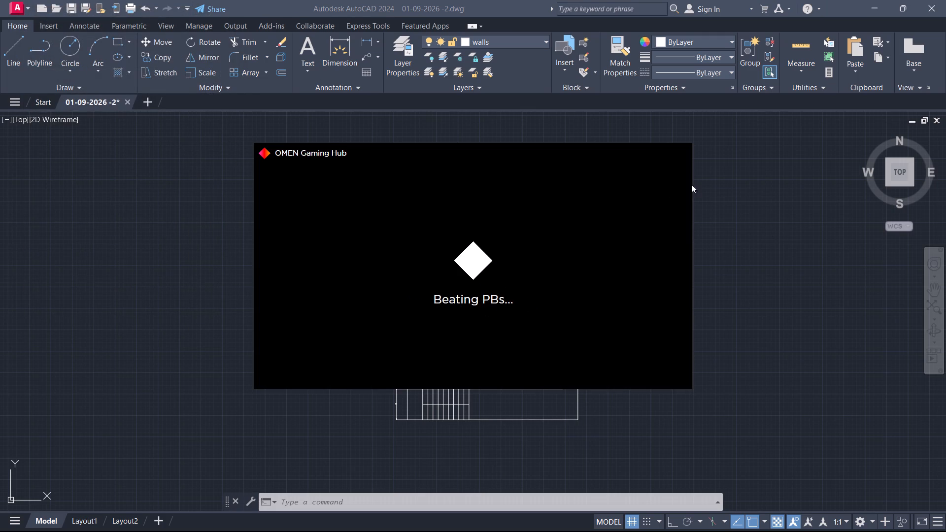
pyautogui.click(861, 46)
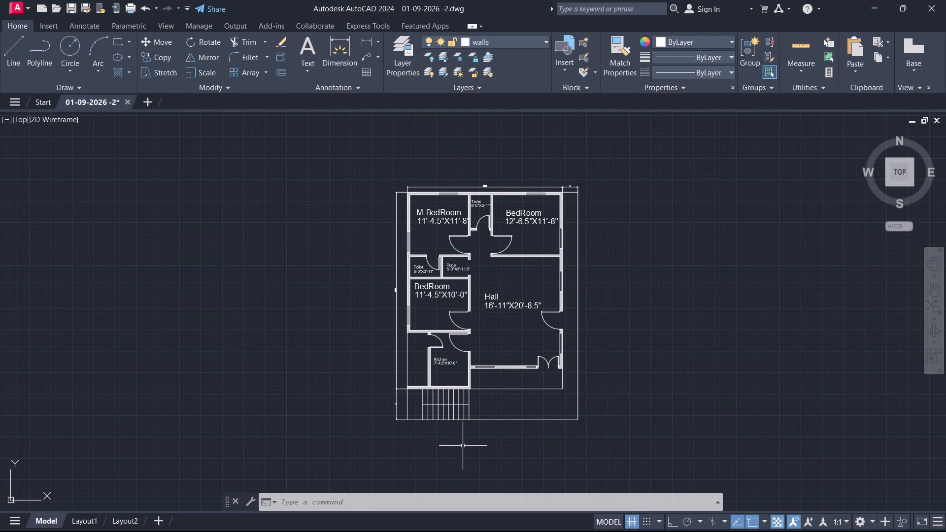
# Save the open floor plan drawing.
pyautogui.moveTo(524, 336); pyautogui.dragTo(536, 336, button='middle')
pyautogui.moveTo(576, 322); pyautogui.dragTo(567, 325, button='middle')
pyautogui.moveTo(620, 308); pyautogui.dragTo(636, 283, button='middle')
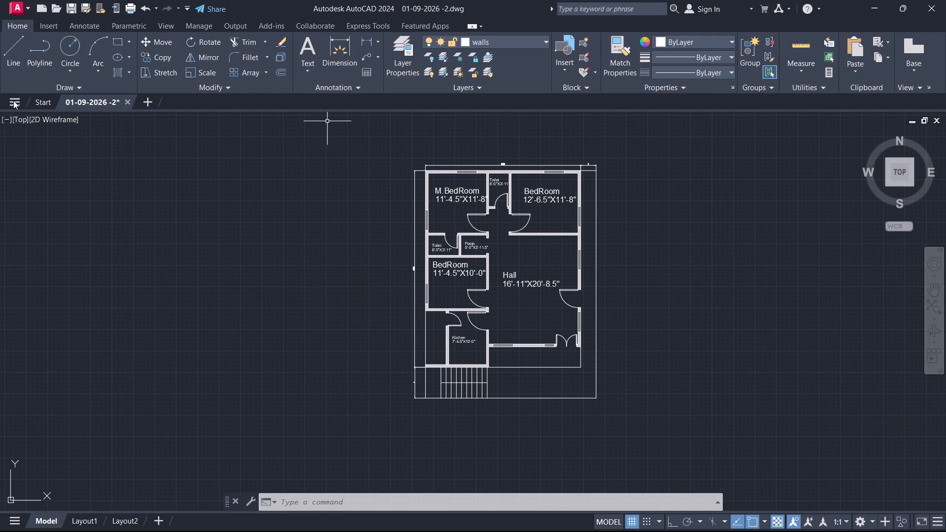
pyautogui.click(13, 100)
pyautogui.click(35, 222)
# Examine the bedrooms, toilets, pooja room and hall up close, and check the wider plan including the kitchen.
pyautogui.middleClick(316, 253)
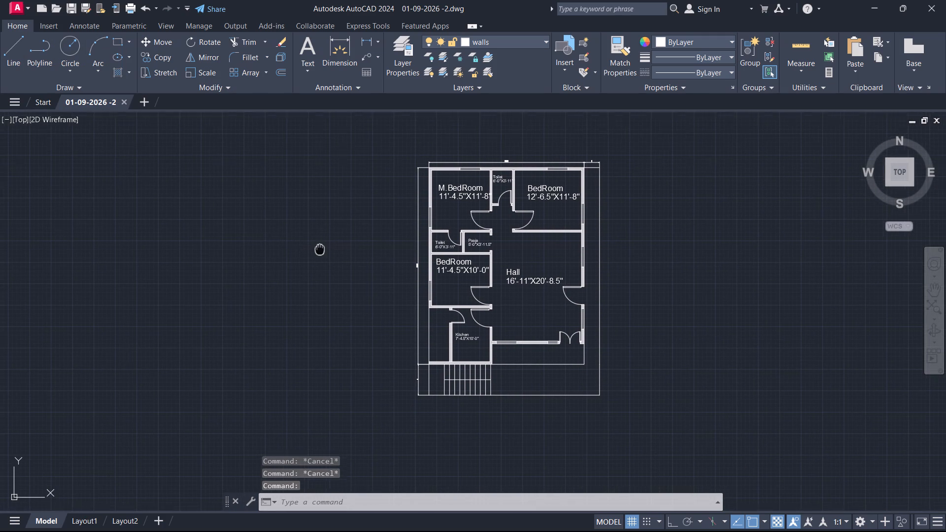
pyautogui.moveTo(314, 259); pyautogui.dragTo(317, 255, button='middle')
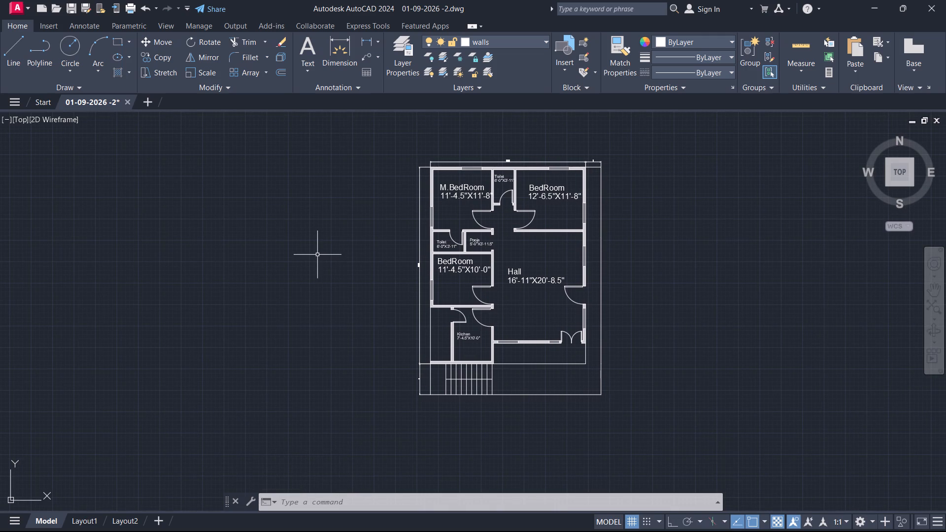
pyautogui.doubleClick(318, 257)
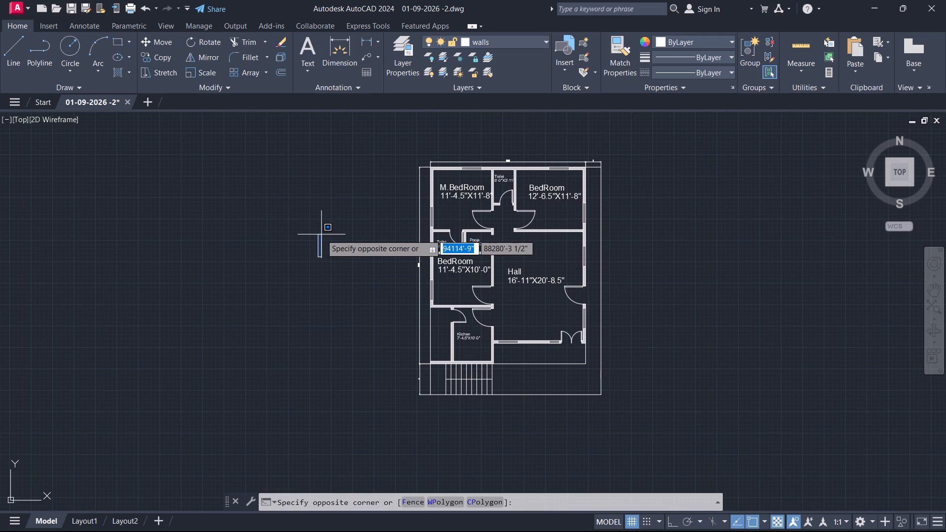
pyautogui.click(330, 299)
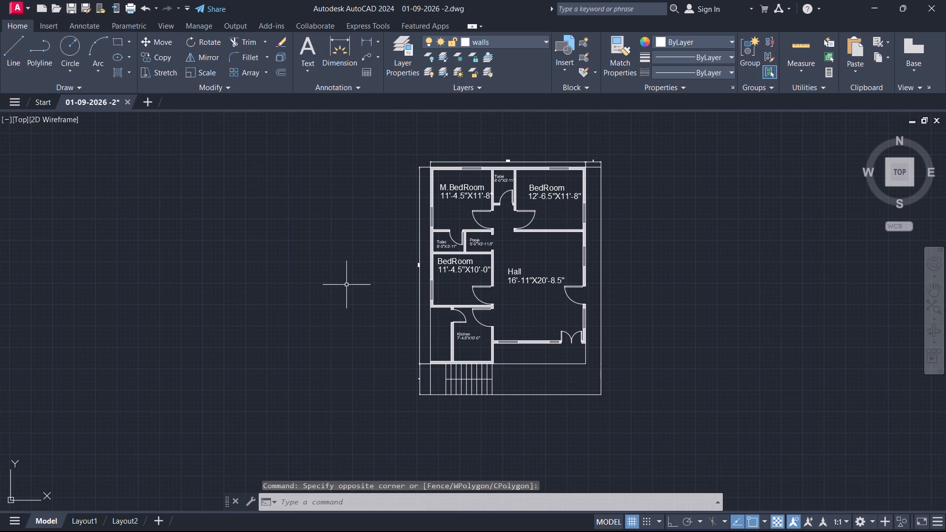
pyautogui.scroll(2, 505, 153)
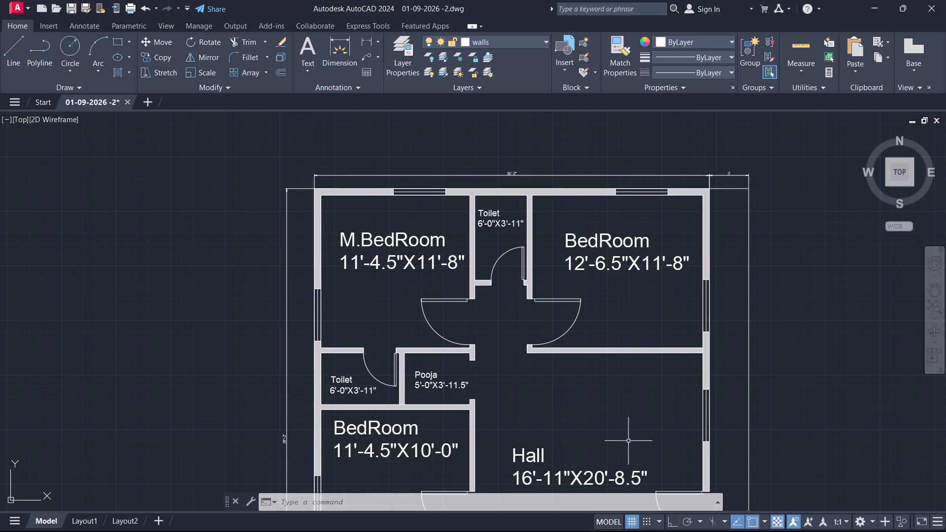
pyautogui.moveTo(628, 441); pyautogui.dragTo(670, 414, button='middle')
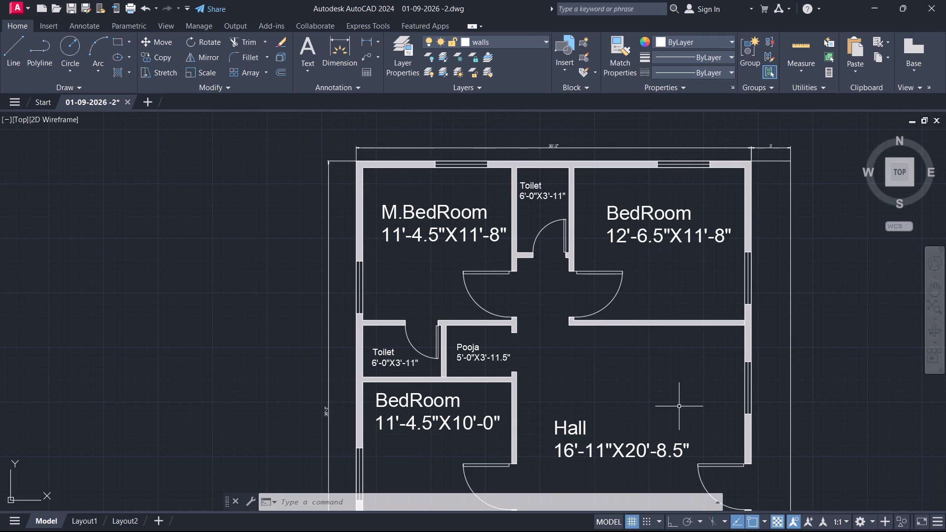
pyautogui.moveTo(663, 407); pyautogui.dragTo(675, 394, button='middle')
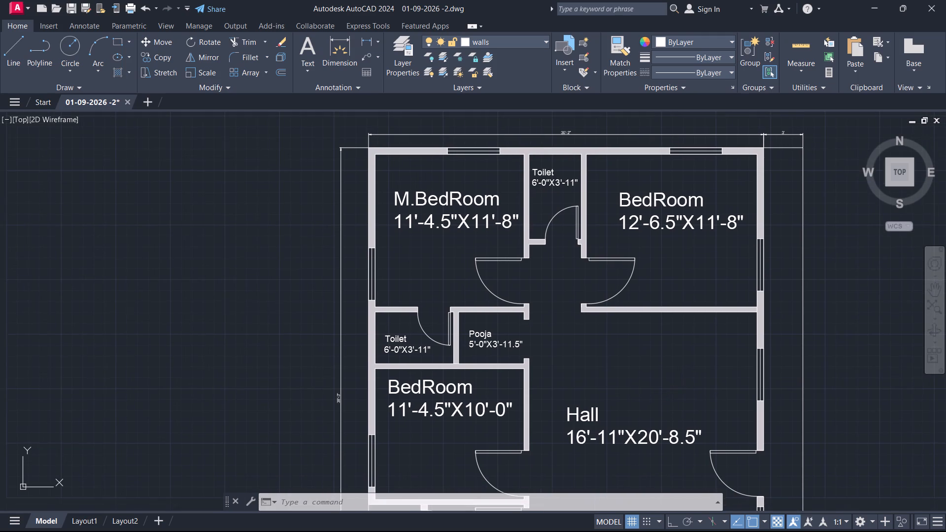
pyautogui.moveTo(675, 394); pyautogui.dragTo(679, 384, button='middle')
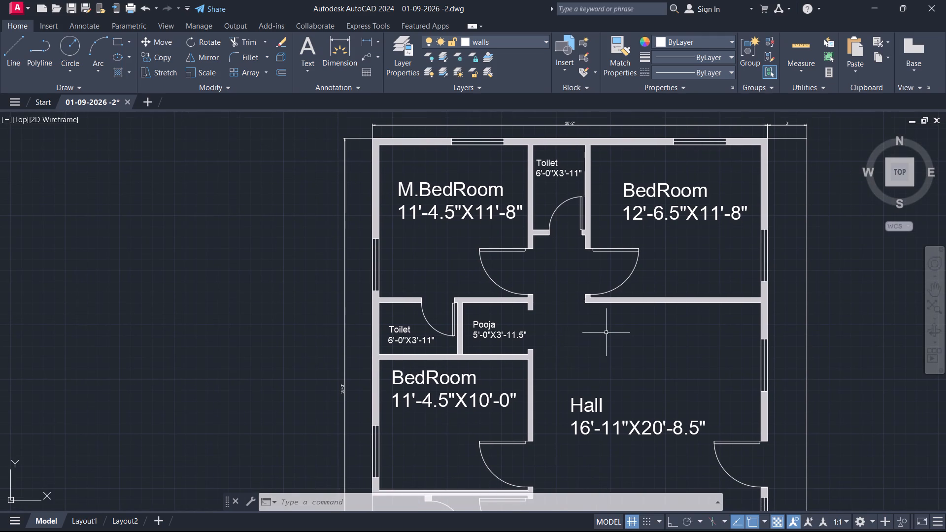
pyautogui.scroll(-1, 607, 332)
pyautogui.moveTo(607, 333); pyautogui.dragTo(643, 282, button='middle')
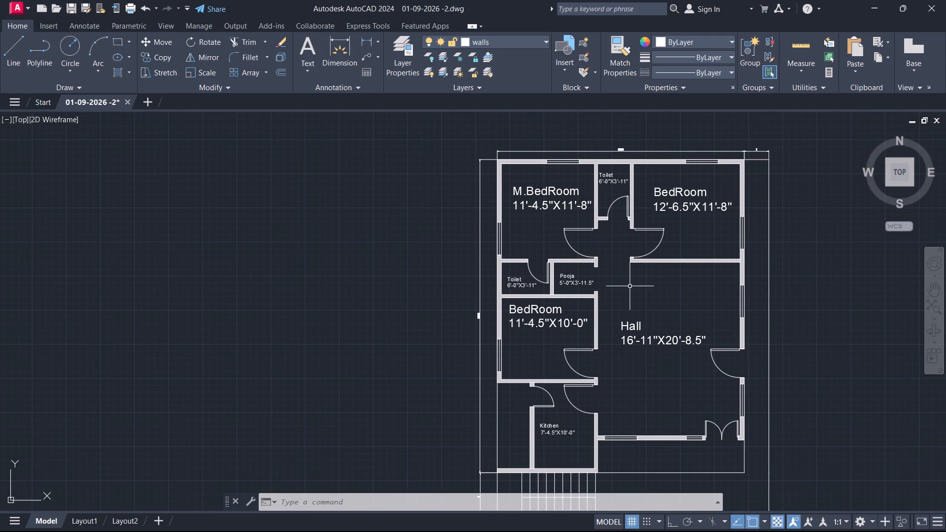
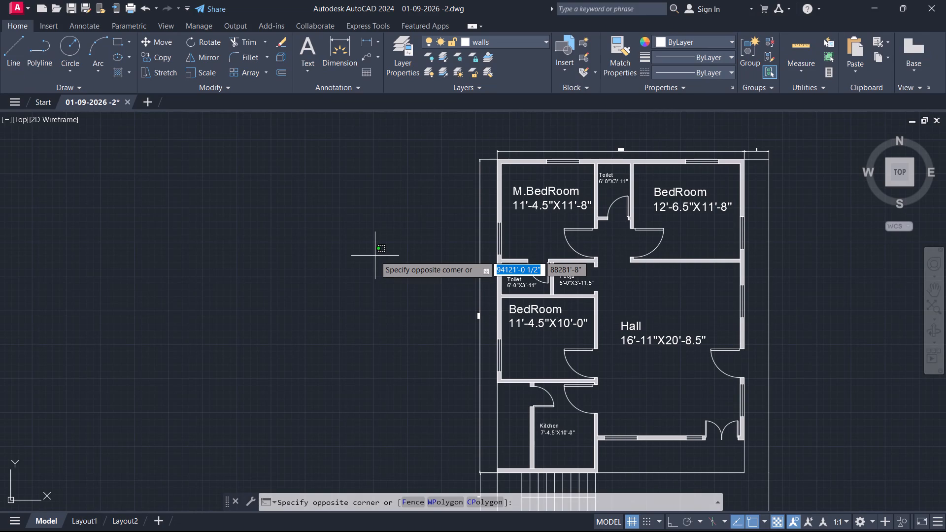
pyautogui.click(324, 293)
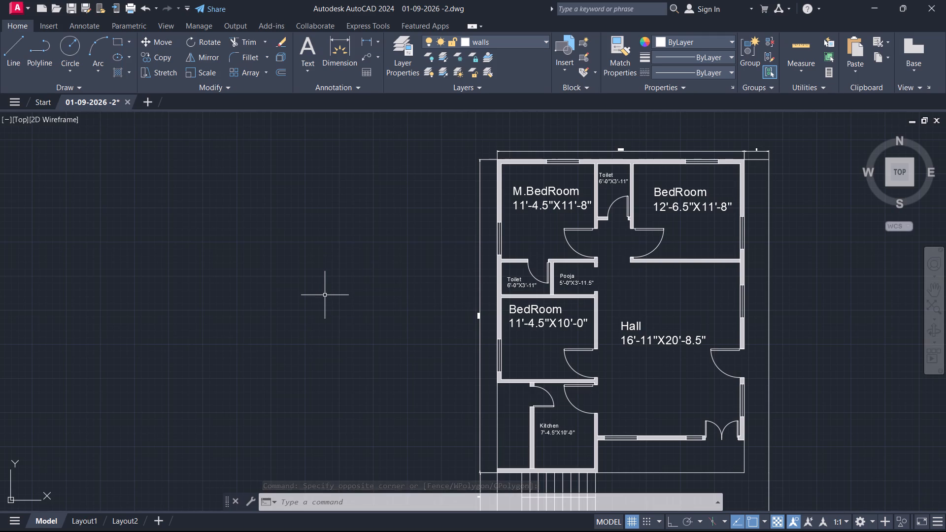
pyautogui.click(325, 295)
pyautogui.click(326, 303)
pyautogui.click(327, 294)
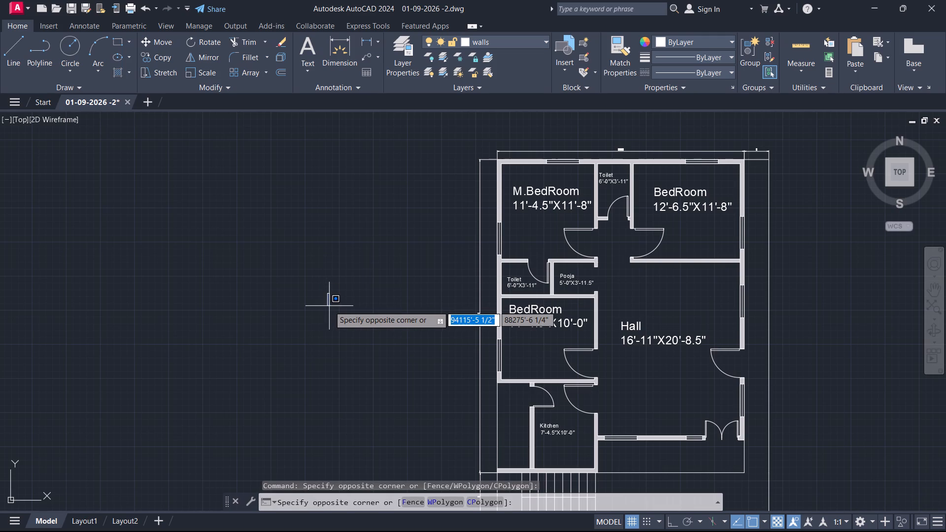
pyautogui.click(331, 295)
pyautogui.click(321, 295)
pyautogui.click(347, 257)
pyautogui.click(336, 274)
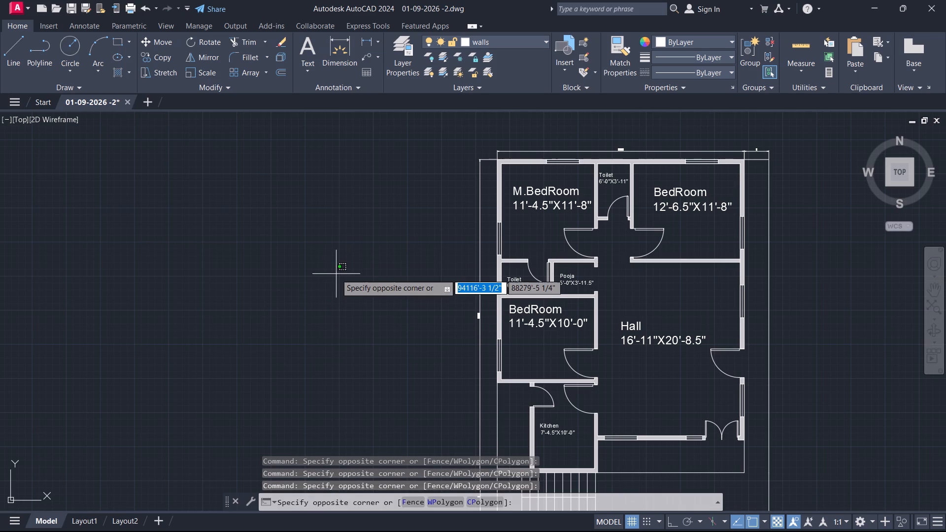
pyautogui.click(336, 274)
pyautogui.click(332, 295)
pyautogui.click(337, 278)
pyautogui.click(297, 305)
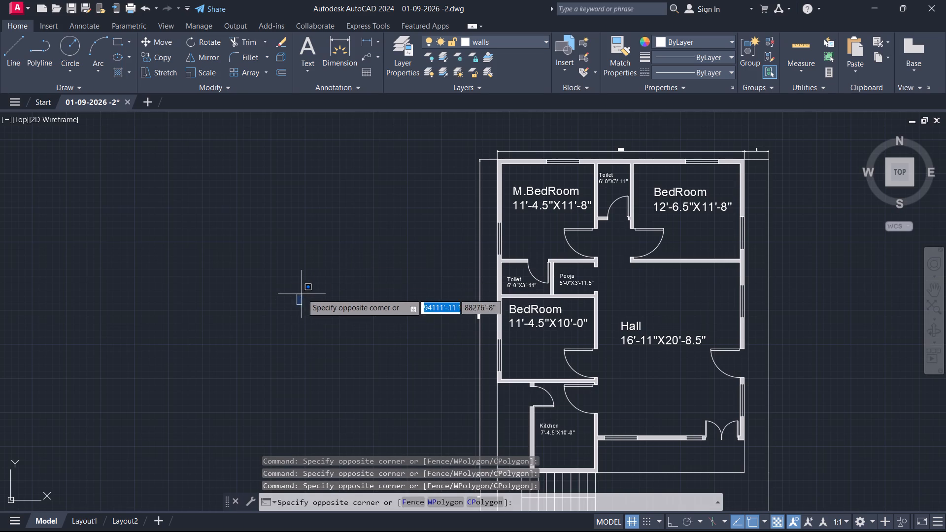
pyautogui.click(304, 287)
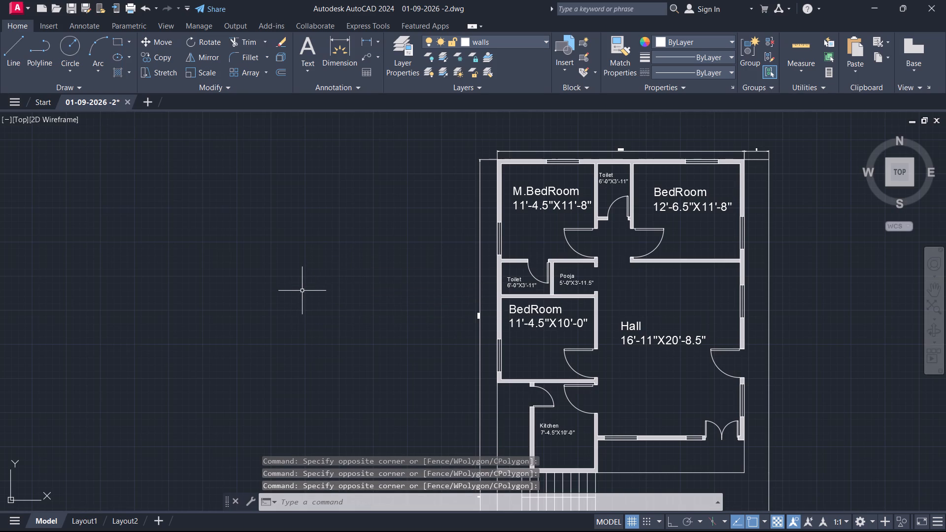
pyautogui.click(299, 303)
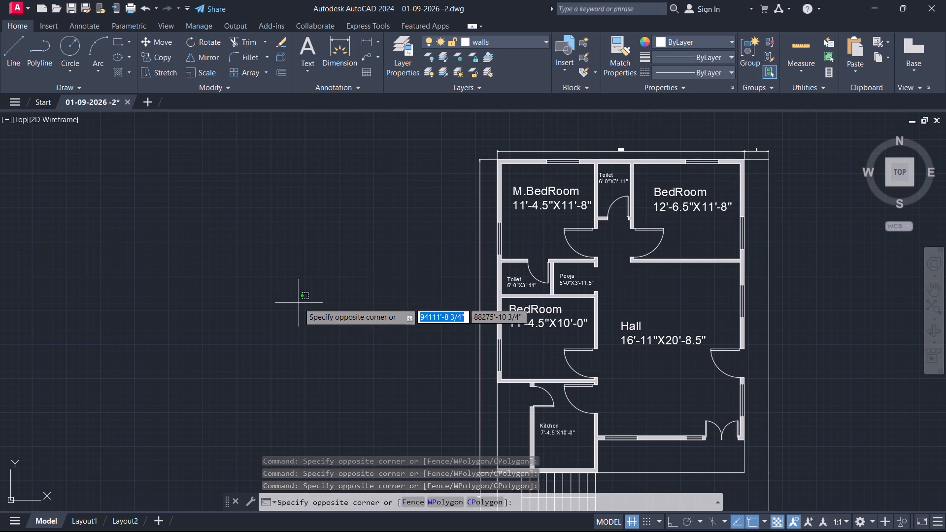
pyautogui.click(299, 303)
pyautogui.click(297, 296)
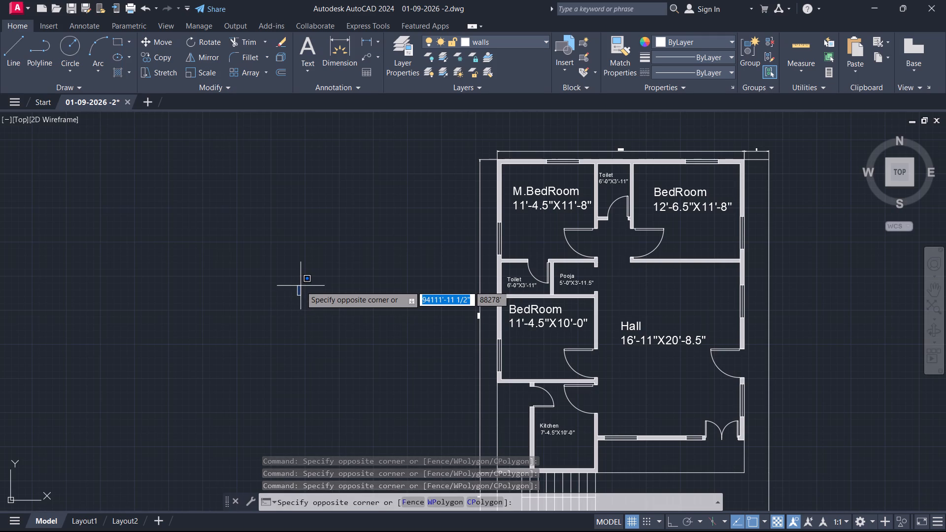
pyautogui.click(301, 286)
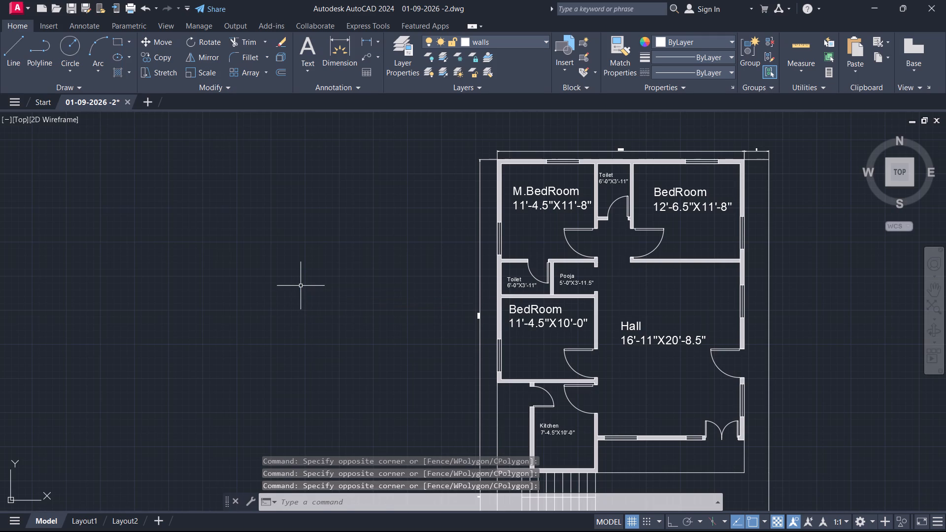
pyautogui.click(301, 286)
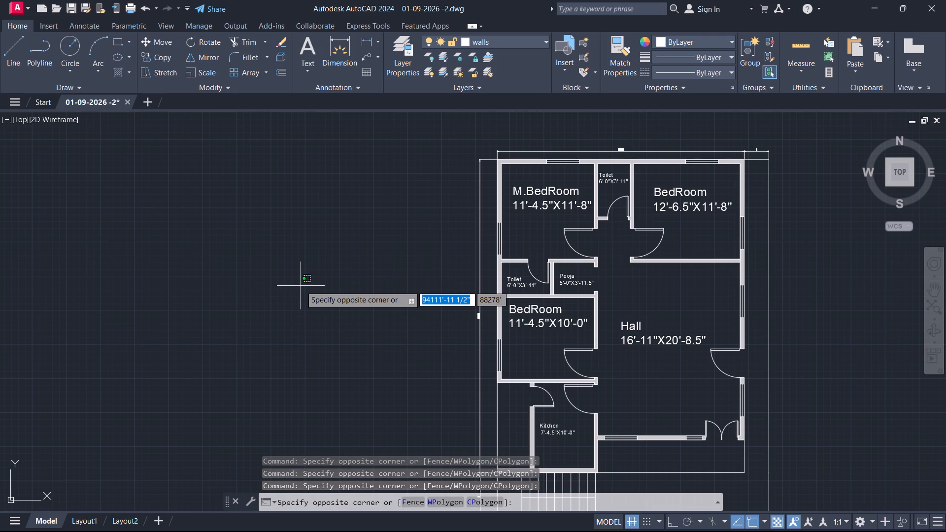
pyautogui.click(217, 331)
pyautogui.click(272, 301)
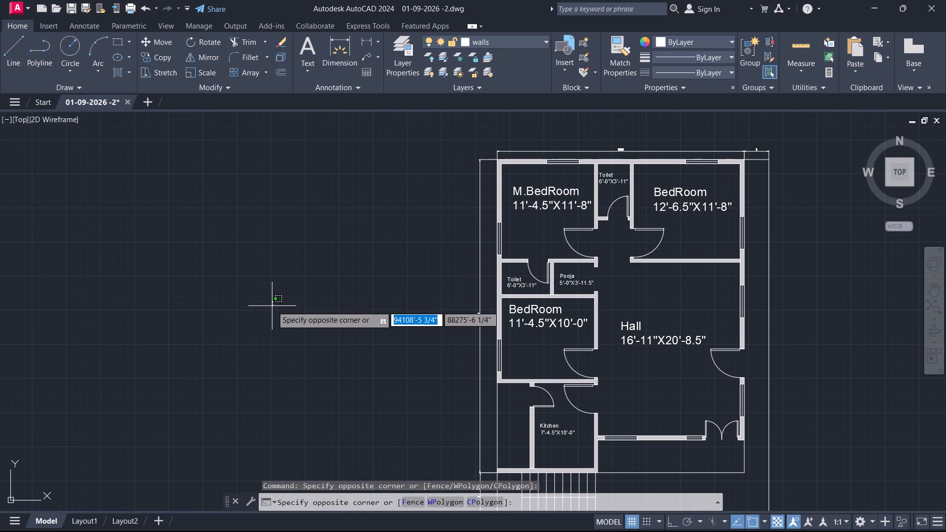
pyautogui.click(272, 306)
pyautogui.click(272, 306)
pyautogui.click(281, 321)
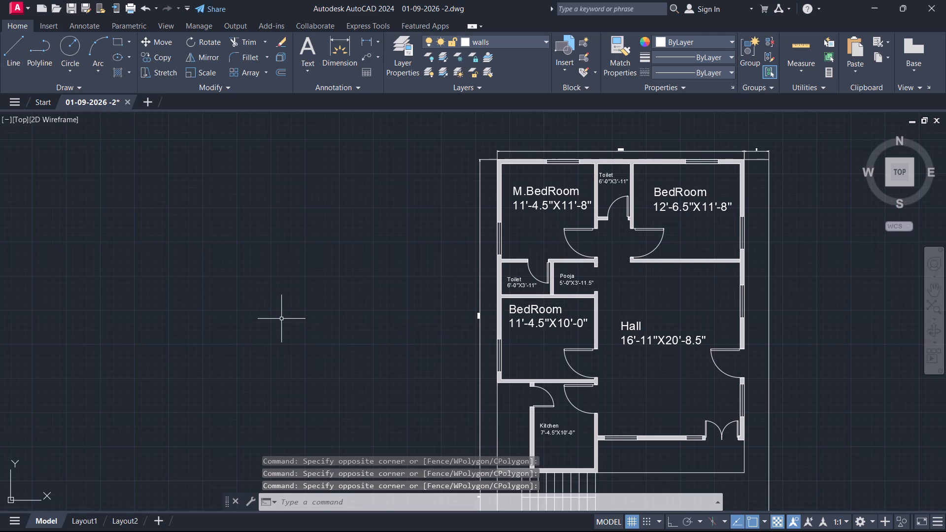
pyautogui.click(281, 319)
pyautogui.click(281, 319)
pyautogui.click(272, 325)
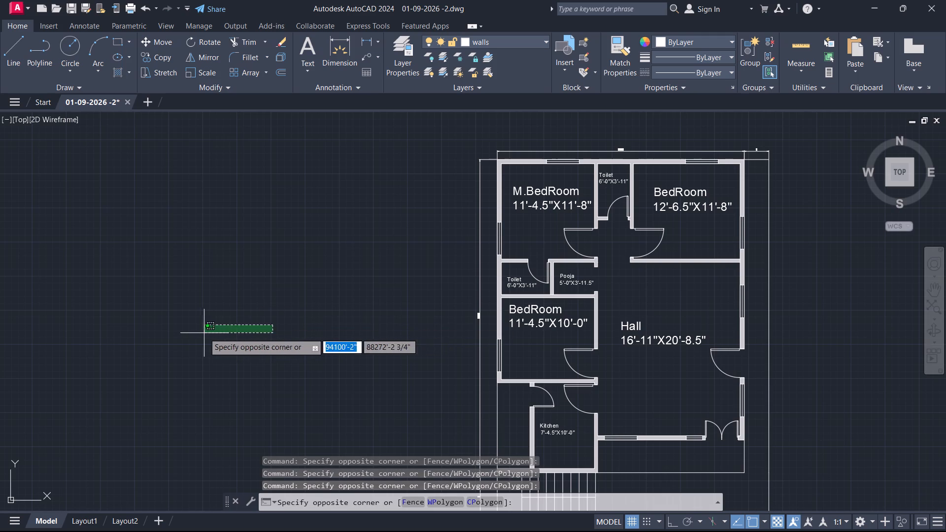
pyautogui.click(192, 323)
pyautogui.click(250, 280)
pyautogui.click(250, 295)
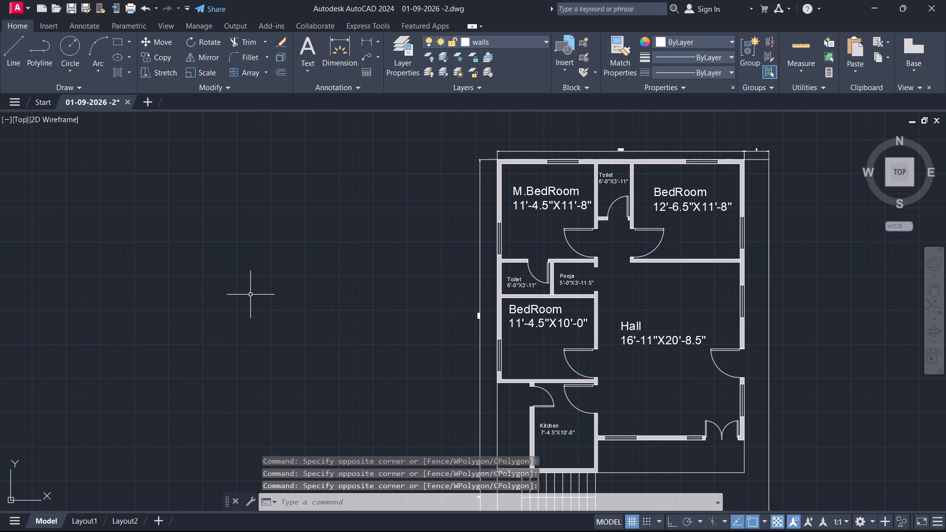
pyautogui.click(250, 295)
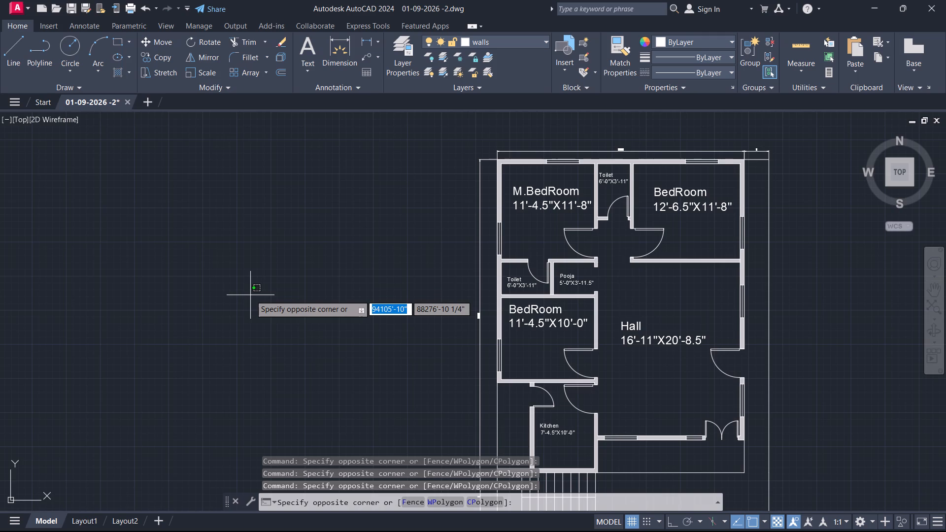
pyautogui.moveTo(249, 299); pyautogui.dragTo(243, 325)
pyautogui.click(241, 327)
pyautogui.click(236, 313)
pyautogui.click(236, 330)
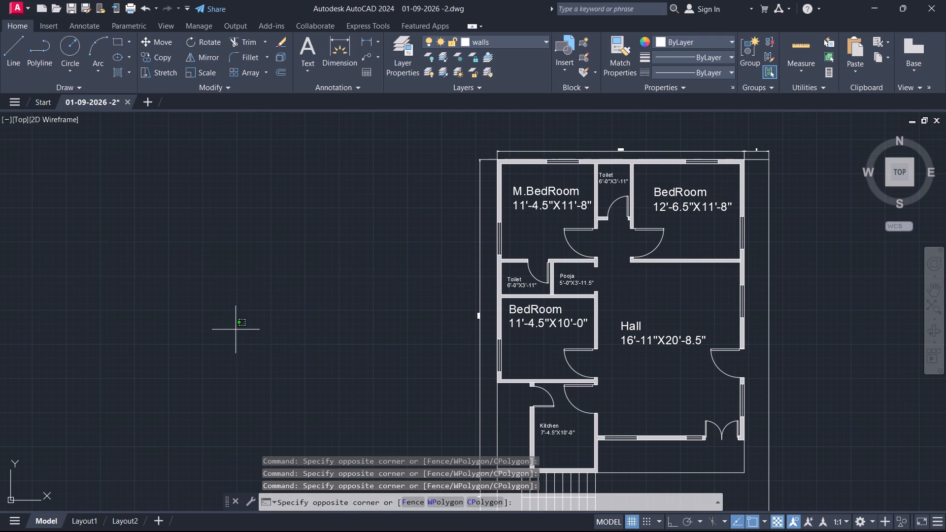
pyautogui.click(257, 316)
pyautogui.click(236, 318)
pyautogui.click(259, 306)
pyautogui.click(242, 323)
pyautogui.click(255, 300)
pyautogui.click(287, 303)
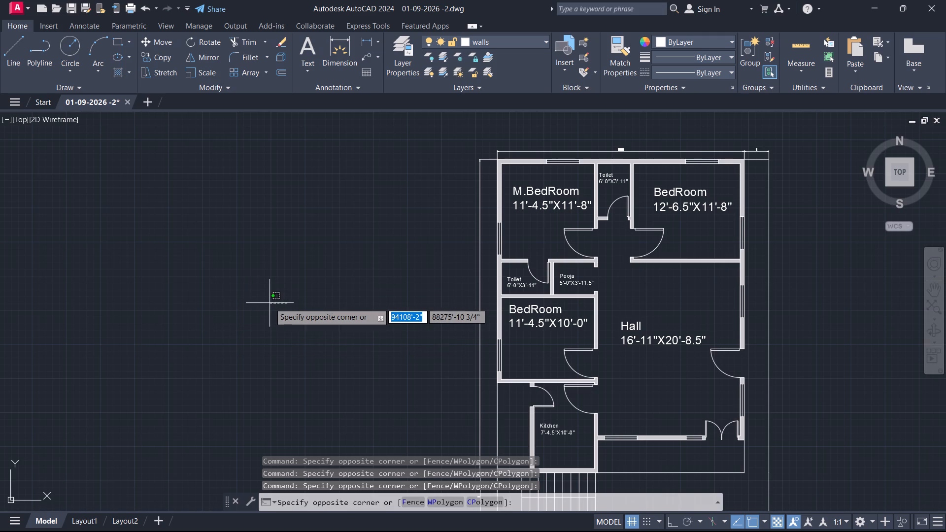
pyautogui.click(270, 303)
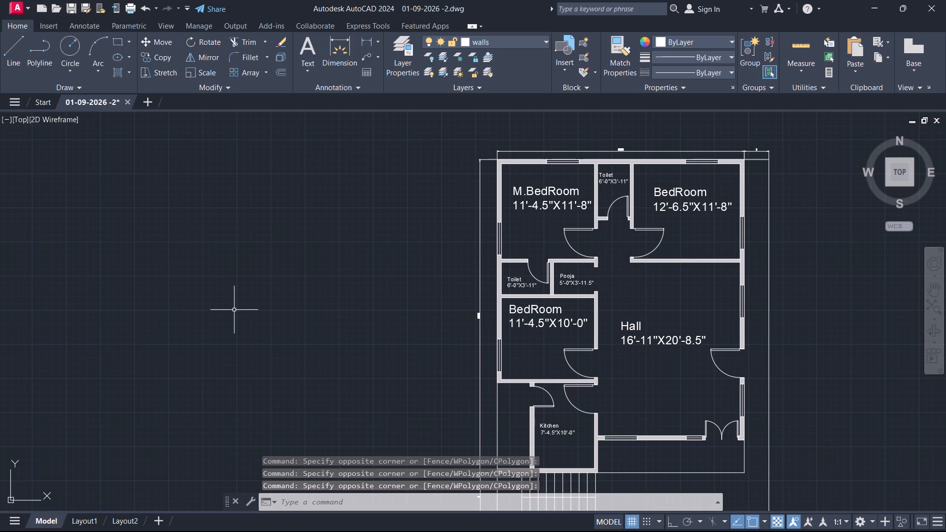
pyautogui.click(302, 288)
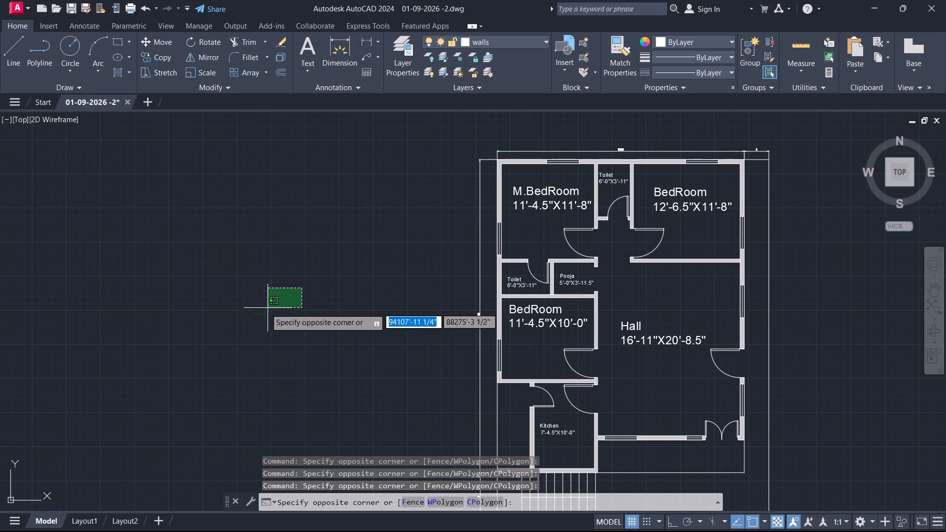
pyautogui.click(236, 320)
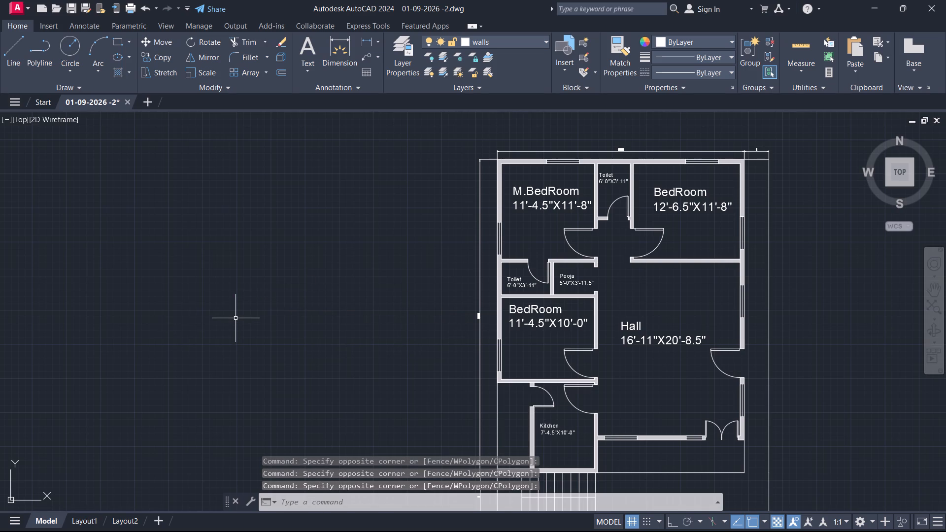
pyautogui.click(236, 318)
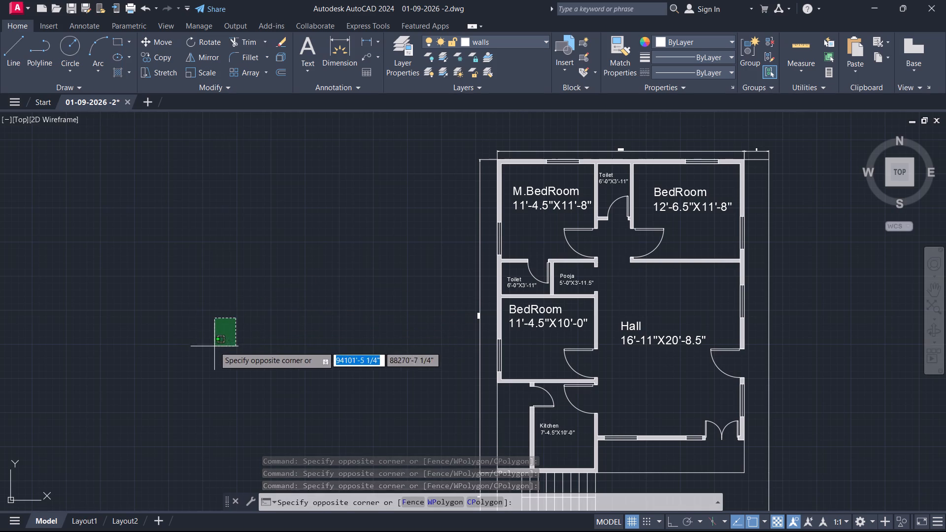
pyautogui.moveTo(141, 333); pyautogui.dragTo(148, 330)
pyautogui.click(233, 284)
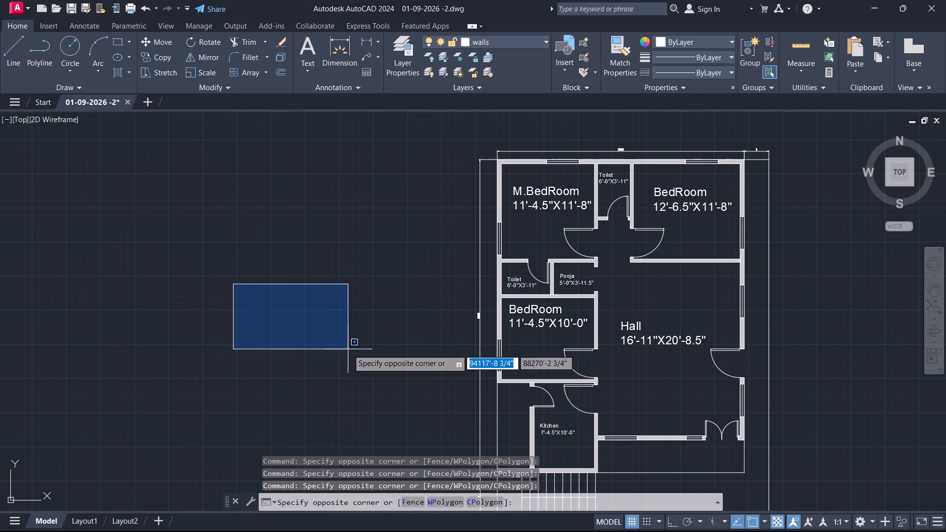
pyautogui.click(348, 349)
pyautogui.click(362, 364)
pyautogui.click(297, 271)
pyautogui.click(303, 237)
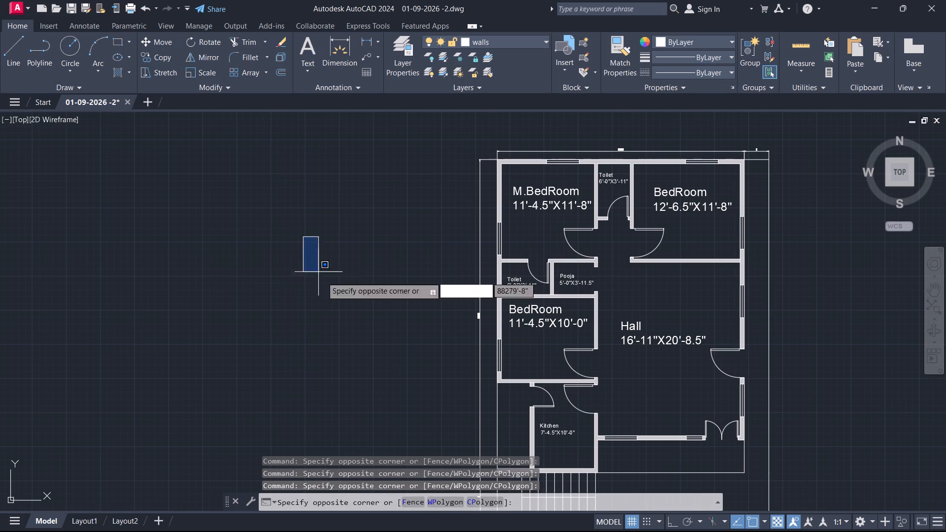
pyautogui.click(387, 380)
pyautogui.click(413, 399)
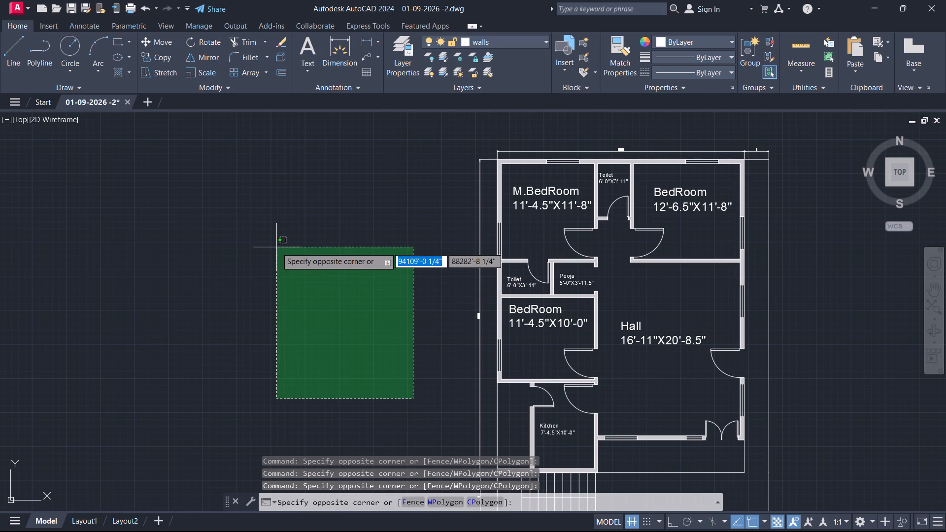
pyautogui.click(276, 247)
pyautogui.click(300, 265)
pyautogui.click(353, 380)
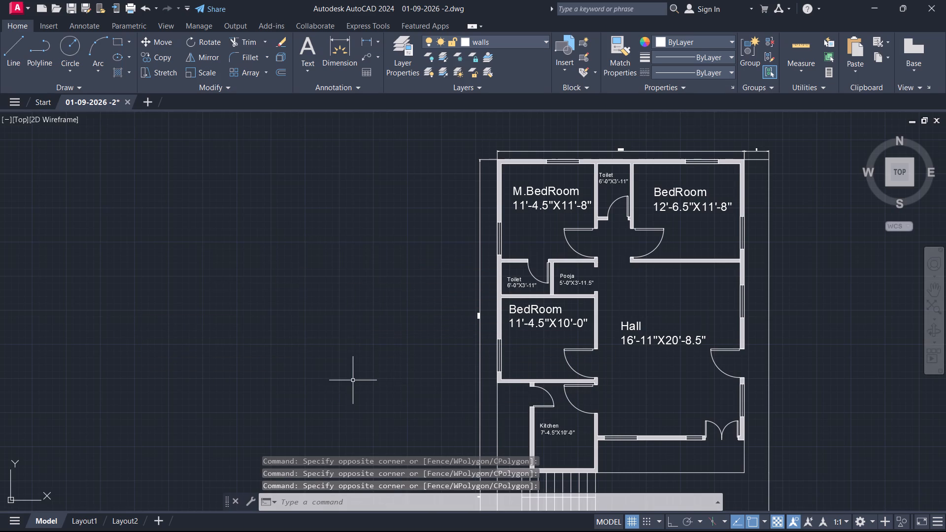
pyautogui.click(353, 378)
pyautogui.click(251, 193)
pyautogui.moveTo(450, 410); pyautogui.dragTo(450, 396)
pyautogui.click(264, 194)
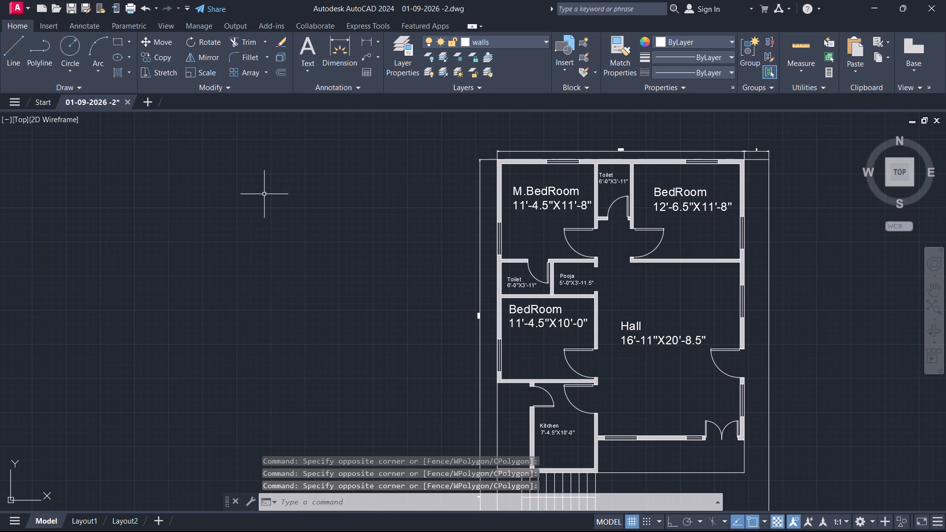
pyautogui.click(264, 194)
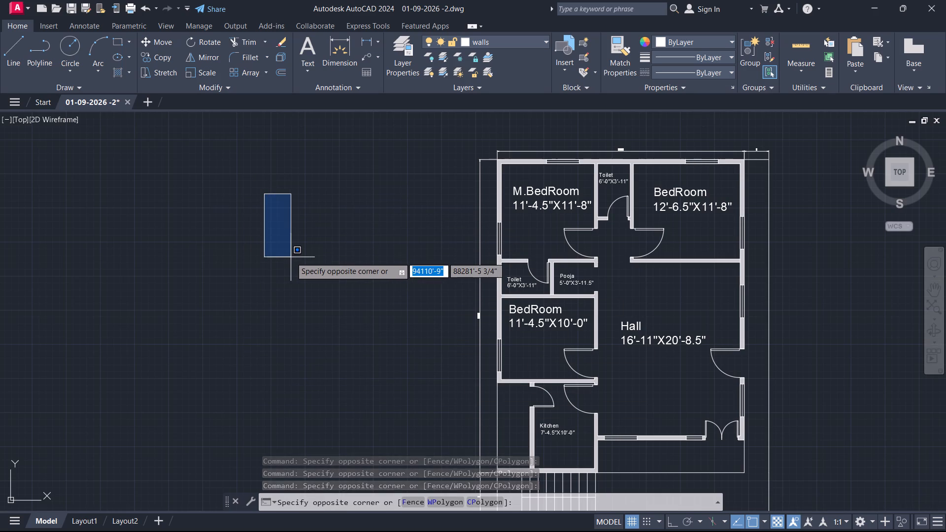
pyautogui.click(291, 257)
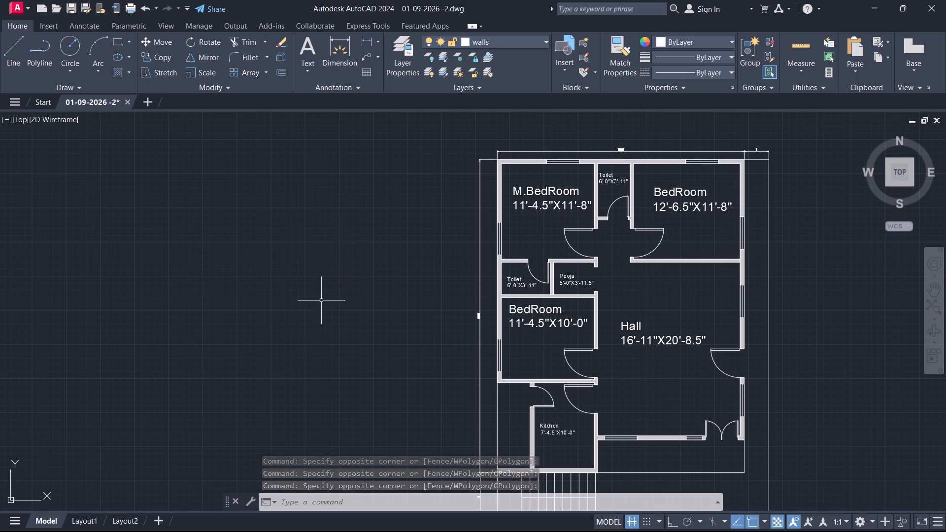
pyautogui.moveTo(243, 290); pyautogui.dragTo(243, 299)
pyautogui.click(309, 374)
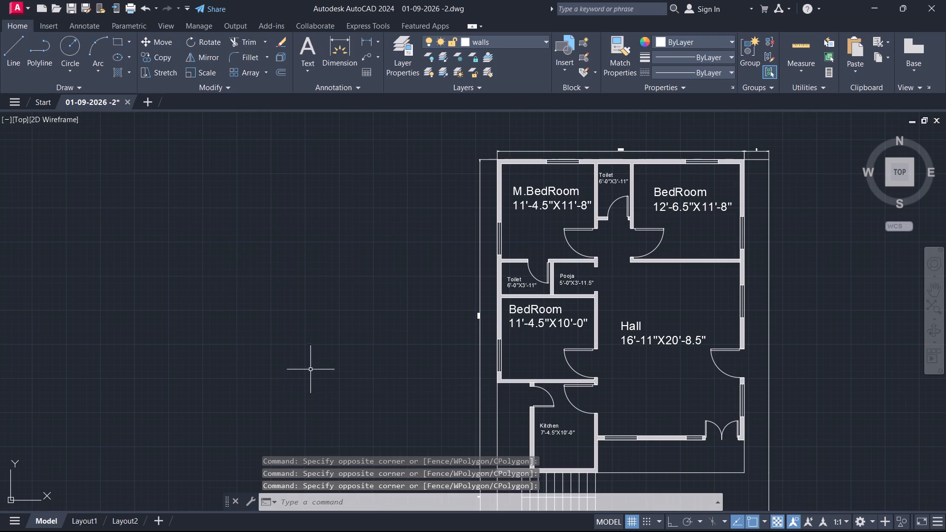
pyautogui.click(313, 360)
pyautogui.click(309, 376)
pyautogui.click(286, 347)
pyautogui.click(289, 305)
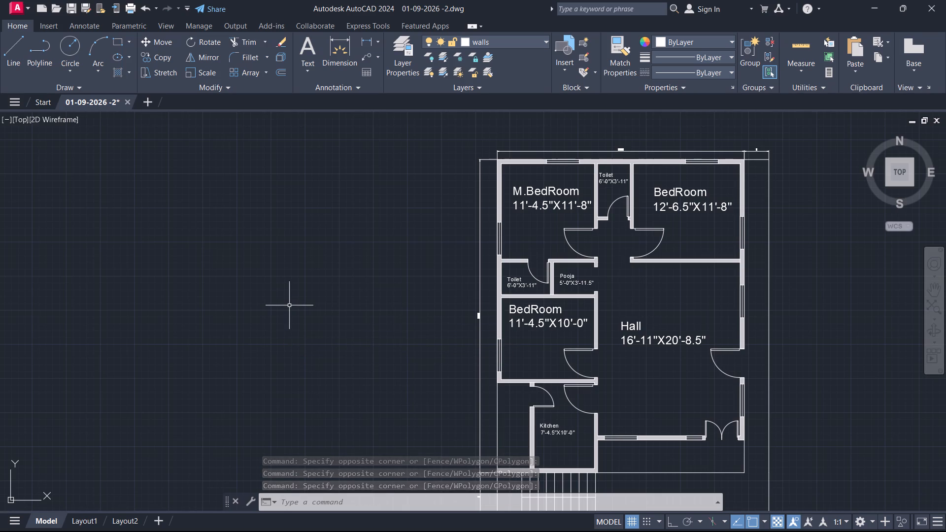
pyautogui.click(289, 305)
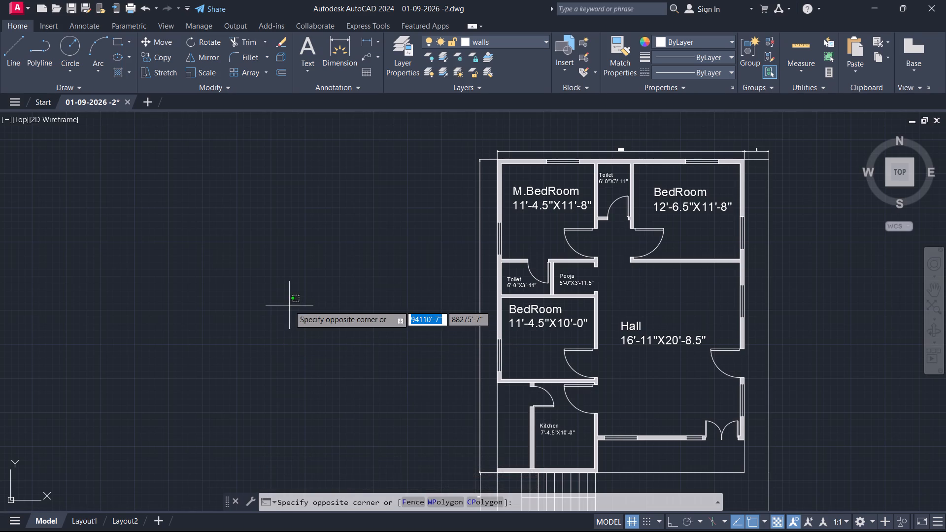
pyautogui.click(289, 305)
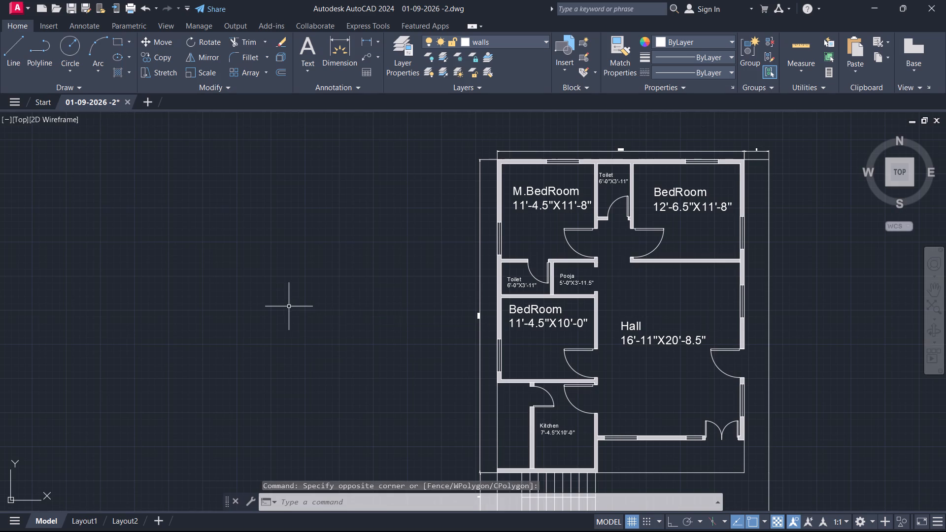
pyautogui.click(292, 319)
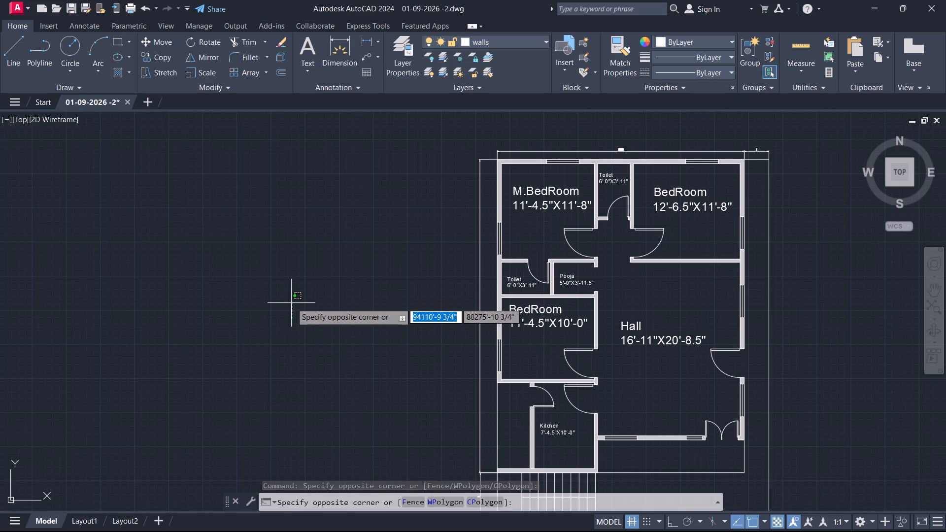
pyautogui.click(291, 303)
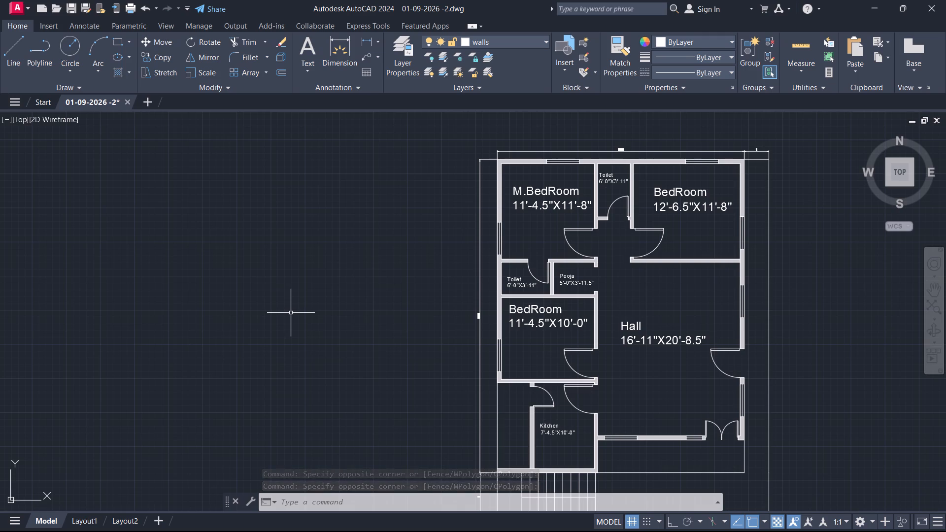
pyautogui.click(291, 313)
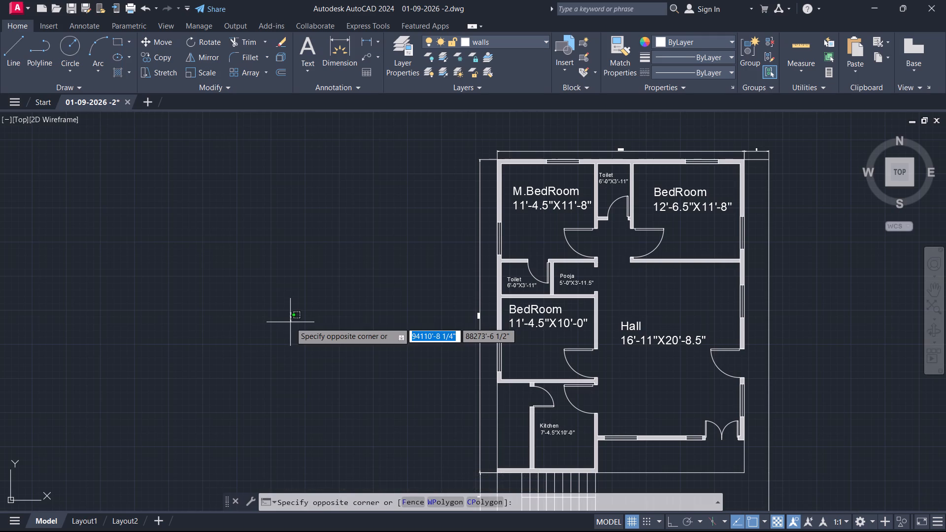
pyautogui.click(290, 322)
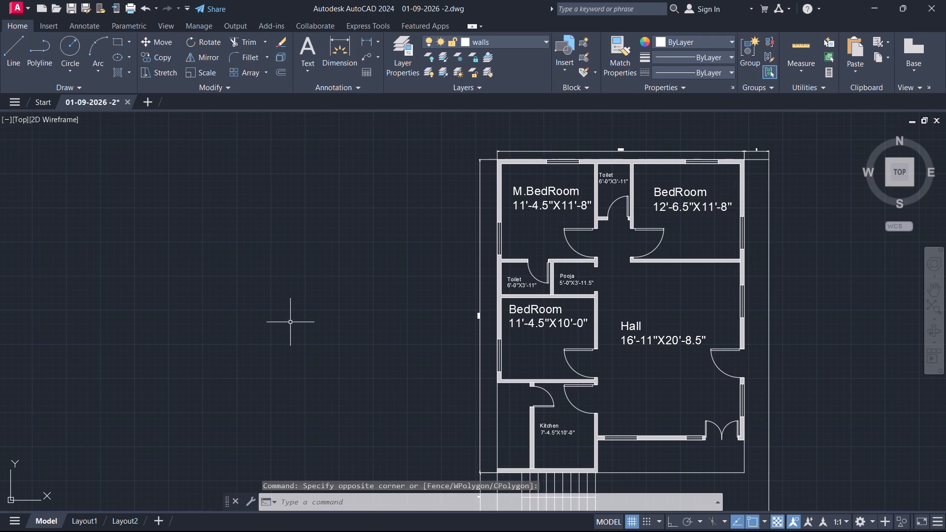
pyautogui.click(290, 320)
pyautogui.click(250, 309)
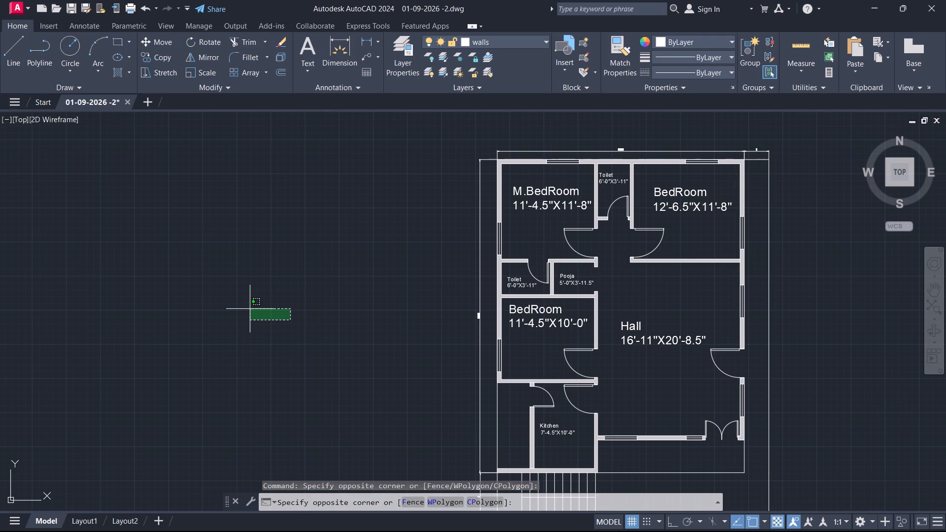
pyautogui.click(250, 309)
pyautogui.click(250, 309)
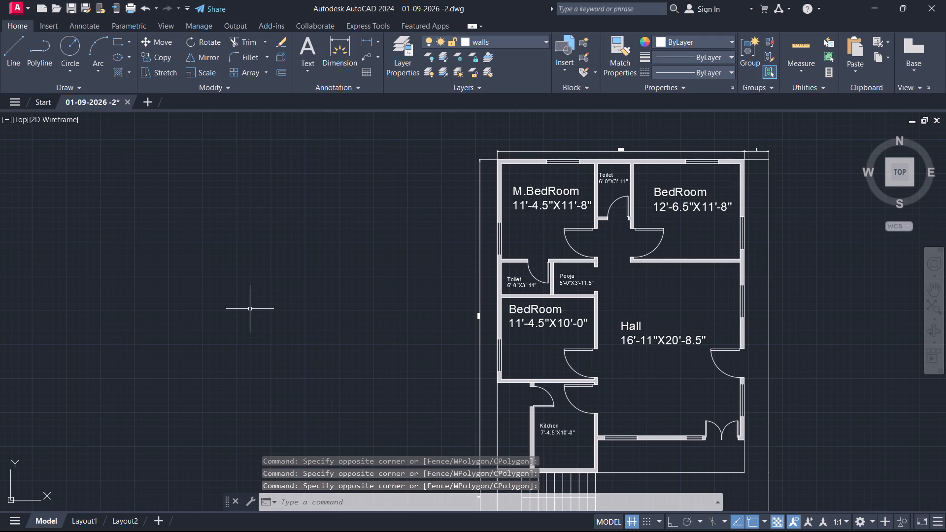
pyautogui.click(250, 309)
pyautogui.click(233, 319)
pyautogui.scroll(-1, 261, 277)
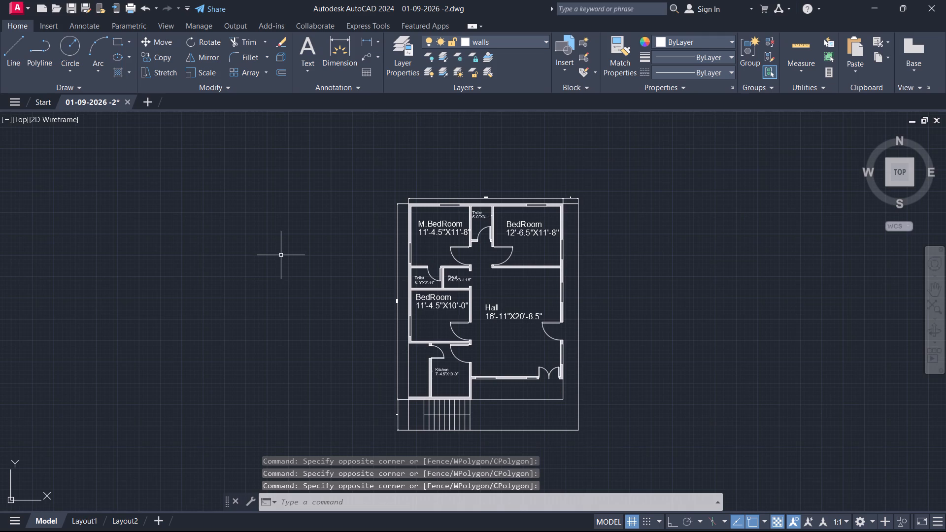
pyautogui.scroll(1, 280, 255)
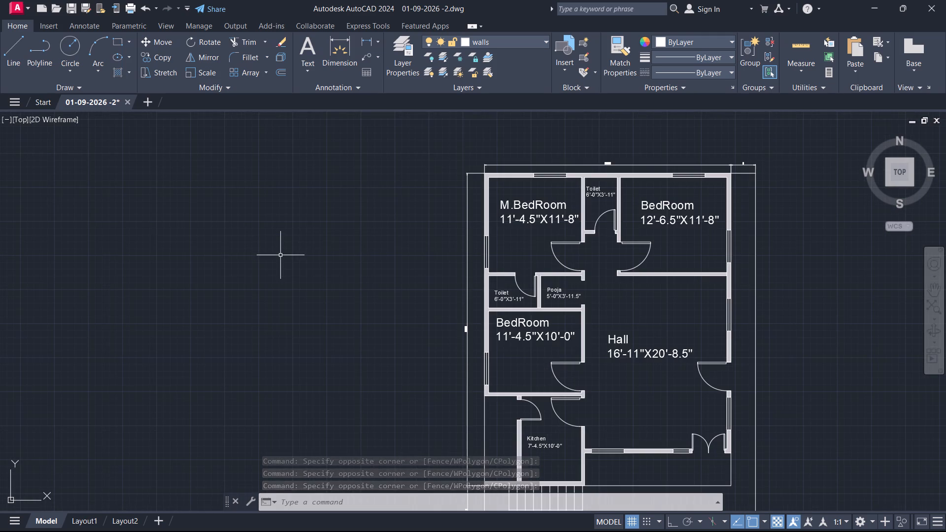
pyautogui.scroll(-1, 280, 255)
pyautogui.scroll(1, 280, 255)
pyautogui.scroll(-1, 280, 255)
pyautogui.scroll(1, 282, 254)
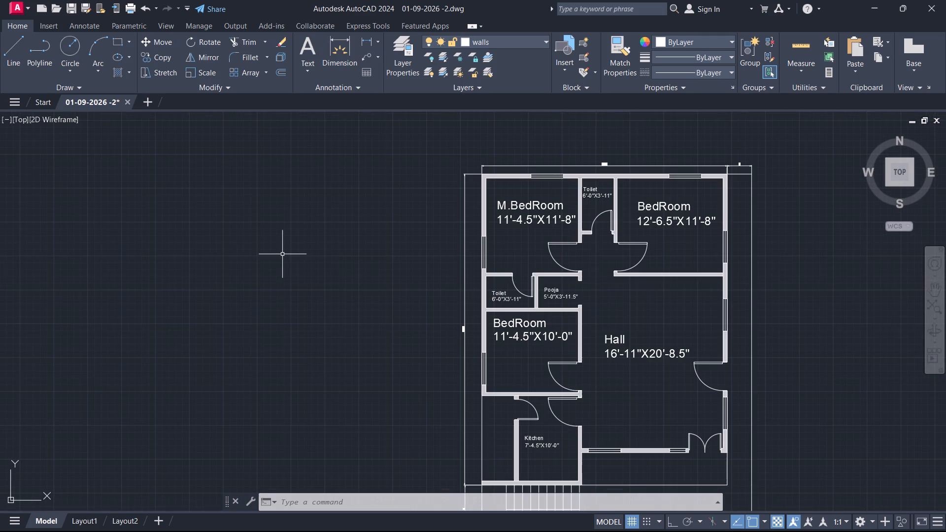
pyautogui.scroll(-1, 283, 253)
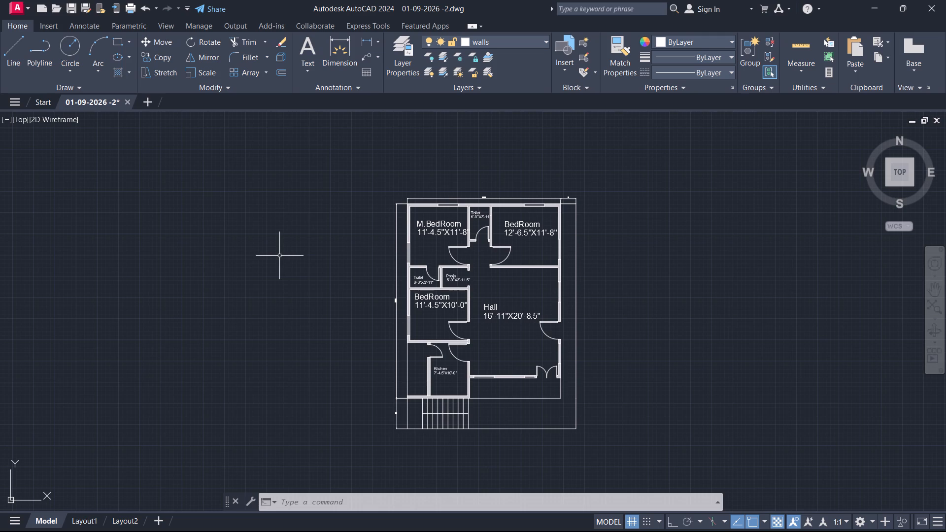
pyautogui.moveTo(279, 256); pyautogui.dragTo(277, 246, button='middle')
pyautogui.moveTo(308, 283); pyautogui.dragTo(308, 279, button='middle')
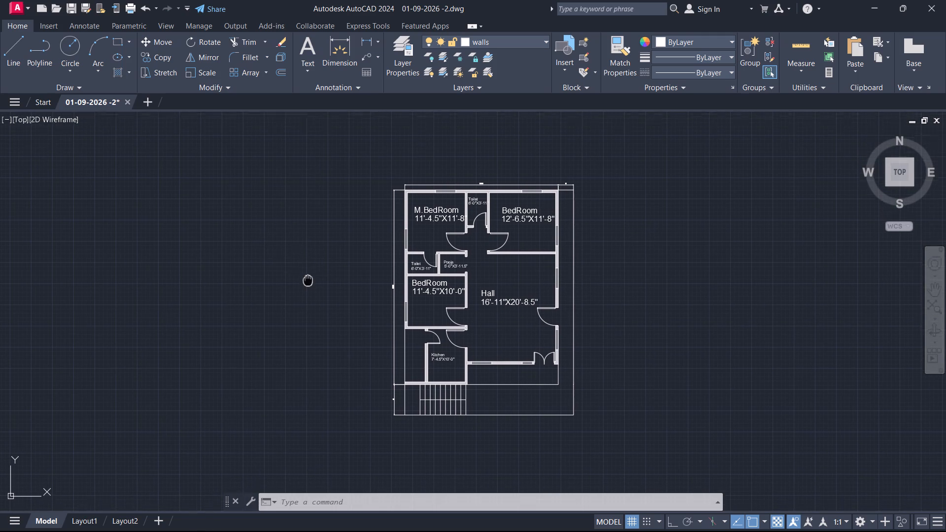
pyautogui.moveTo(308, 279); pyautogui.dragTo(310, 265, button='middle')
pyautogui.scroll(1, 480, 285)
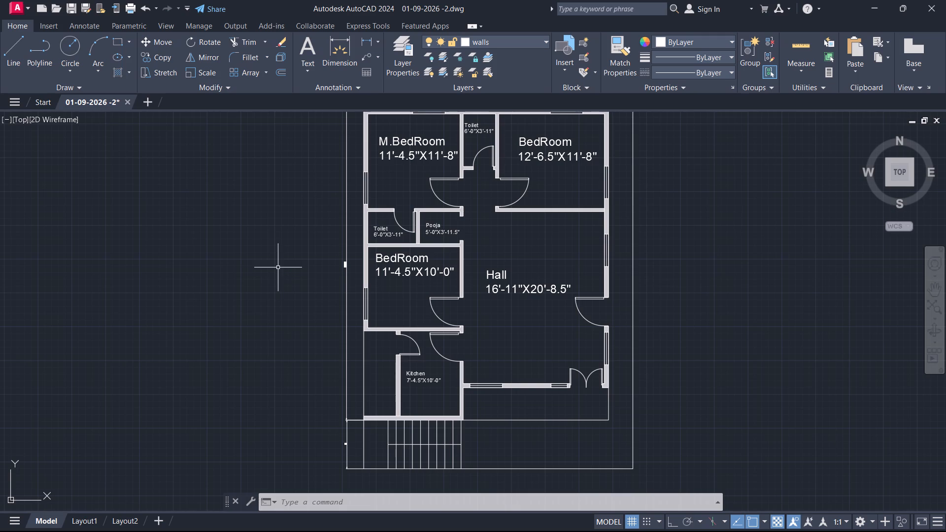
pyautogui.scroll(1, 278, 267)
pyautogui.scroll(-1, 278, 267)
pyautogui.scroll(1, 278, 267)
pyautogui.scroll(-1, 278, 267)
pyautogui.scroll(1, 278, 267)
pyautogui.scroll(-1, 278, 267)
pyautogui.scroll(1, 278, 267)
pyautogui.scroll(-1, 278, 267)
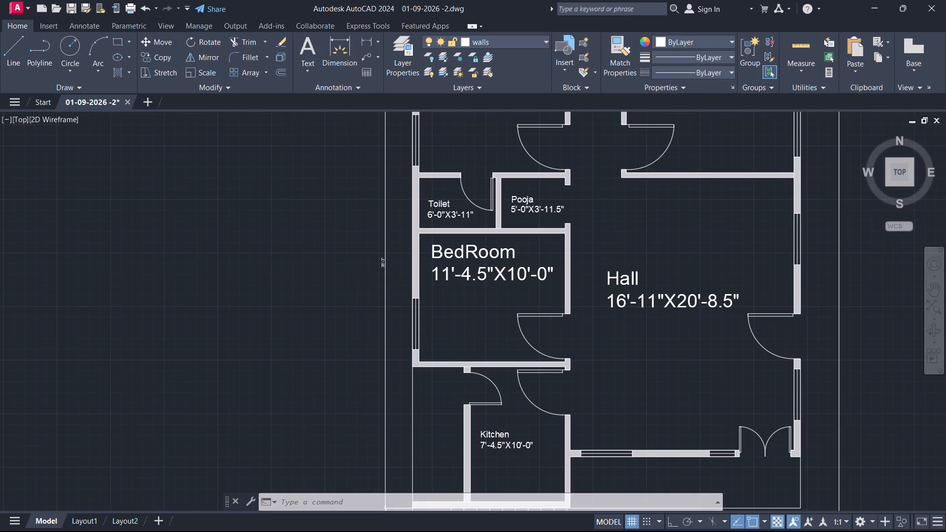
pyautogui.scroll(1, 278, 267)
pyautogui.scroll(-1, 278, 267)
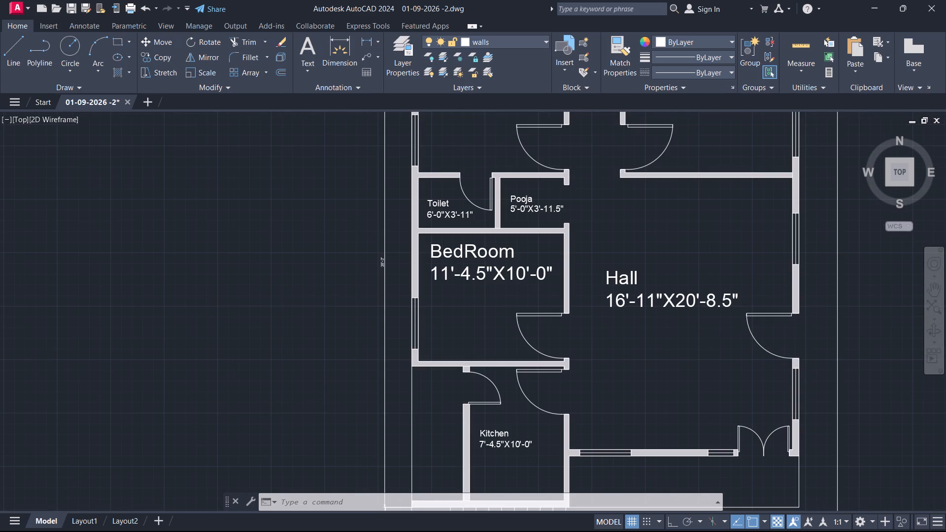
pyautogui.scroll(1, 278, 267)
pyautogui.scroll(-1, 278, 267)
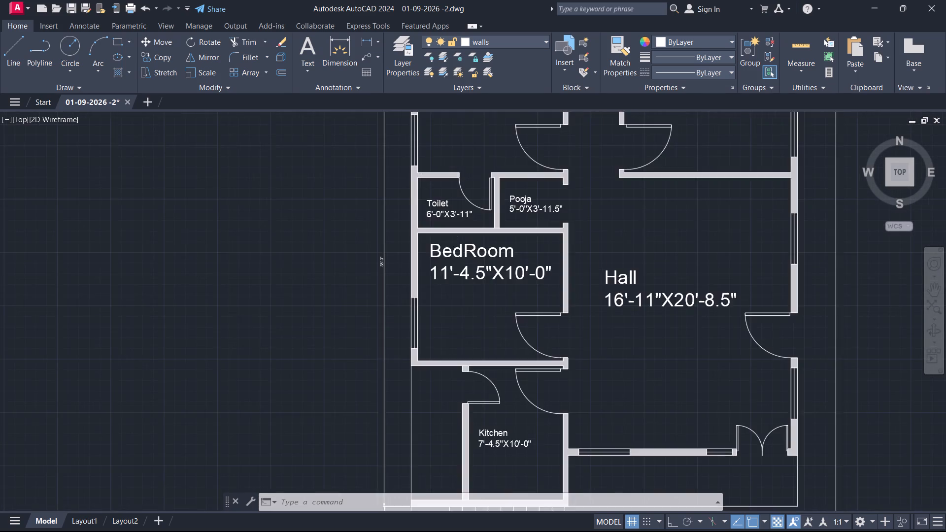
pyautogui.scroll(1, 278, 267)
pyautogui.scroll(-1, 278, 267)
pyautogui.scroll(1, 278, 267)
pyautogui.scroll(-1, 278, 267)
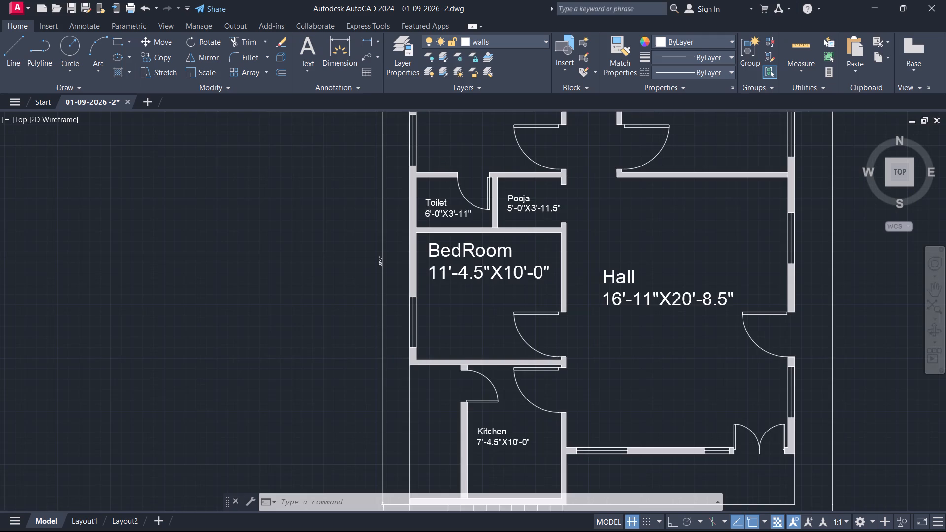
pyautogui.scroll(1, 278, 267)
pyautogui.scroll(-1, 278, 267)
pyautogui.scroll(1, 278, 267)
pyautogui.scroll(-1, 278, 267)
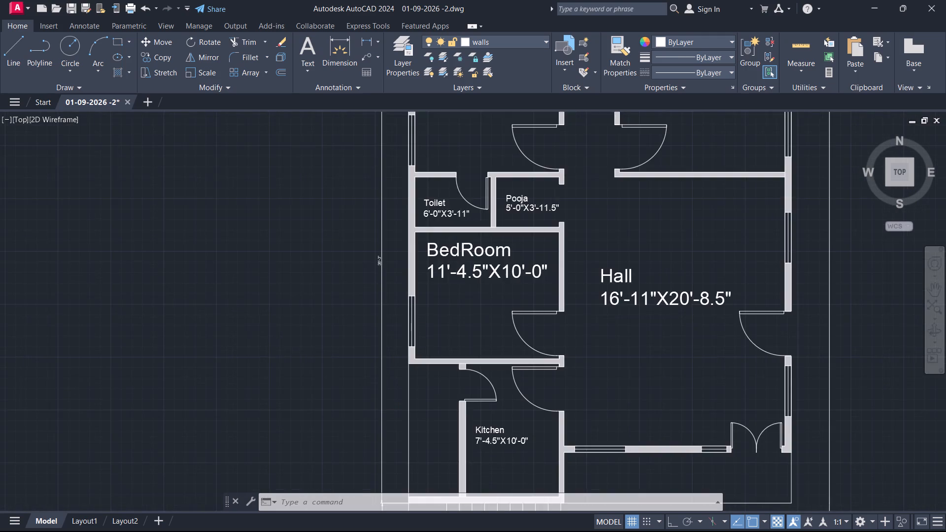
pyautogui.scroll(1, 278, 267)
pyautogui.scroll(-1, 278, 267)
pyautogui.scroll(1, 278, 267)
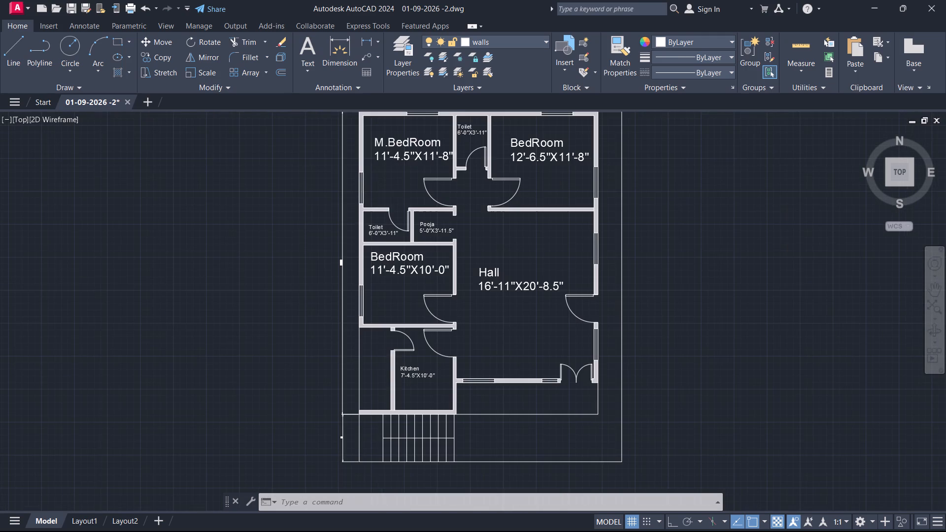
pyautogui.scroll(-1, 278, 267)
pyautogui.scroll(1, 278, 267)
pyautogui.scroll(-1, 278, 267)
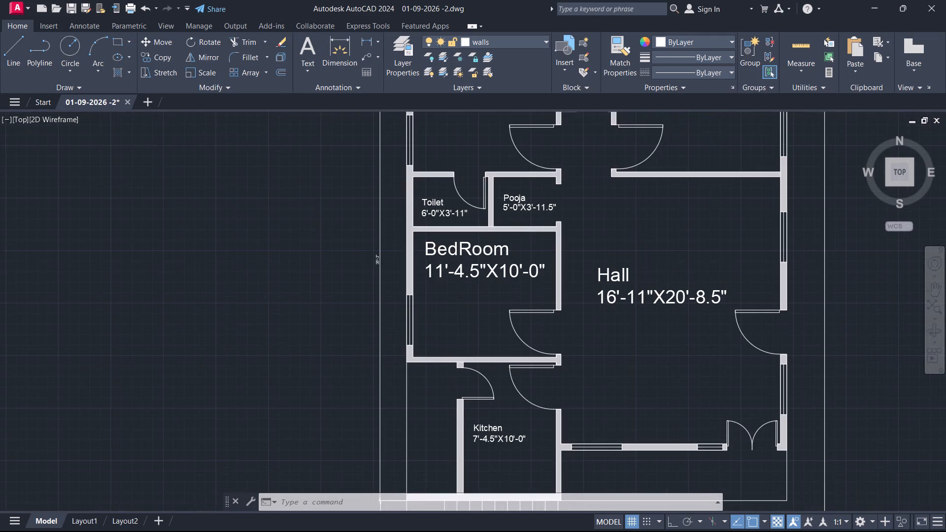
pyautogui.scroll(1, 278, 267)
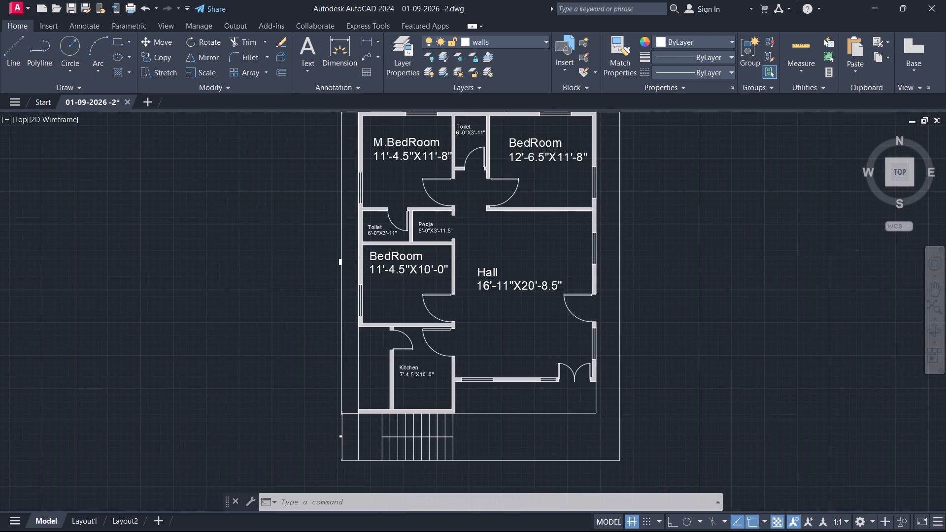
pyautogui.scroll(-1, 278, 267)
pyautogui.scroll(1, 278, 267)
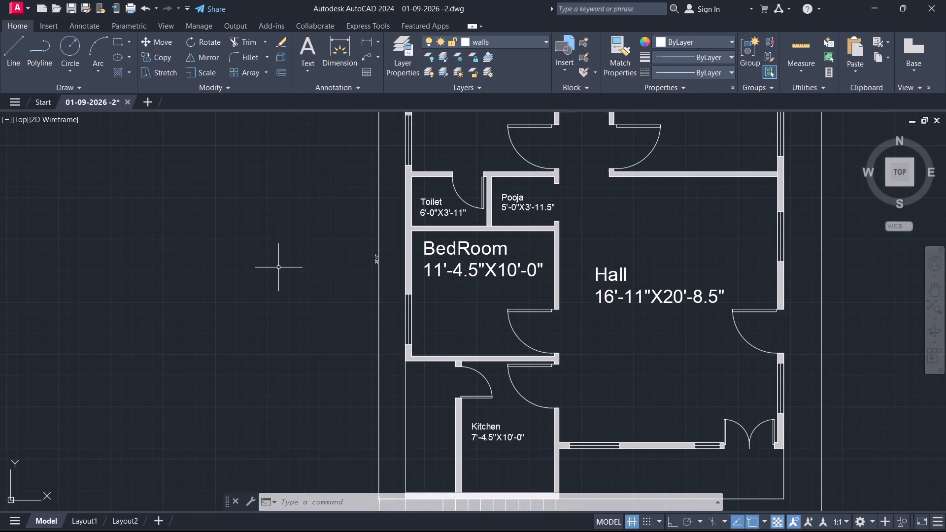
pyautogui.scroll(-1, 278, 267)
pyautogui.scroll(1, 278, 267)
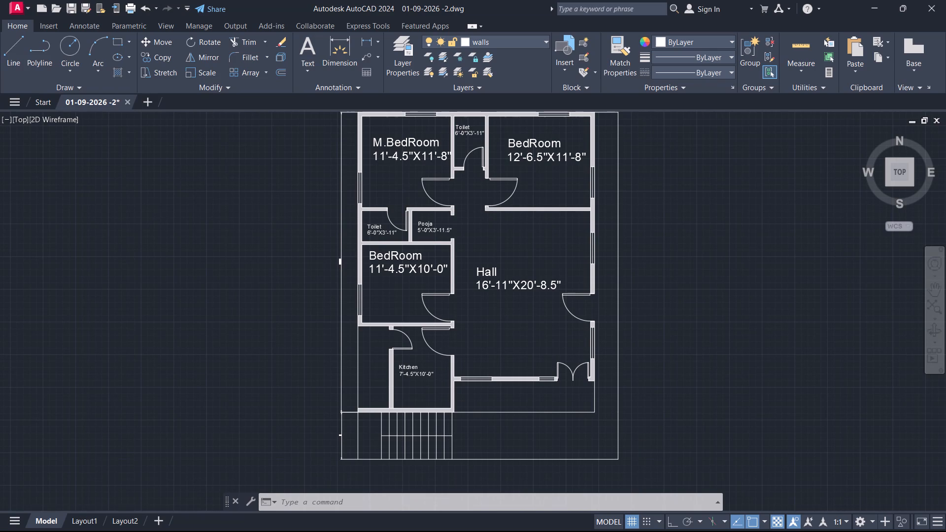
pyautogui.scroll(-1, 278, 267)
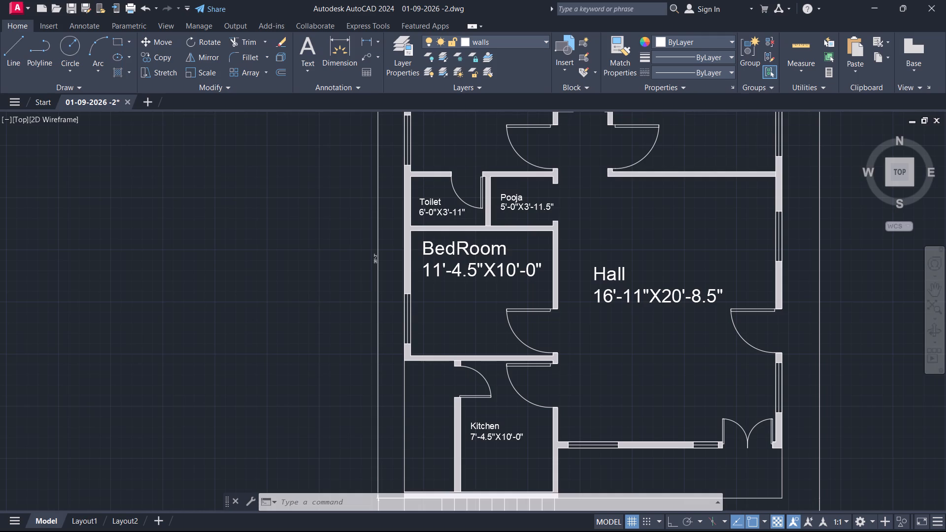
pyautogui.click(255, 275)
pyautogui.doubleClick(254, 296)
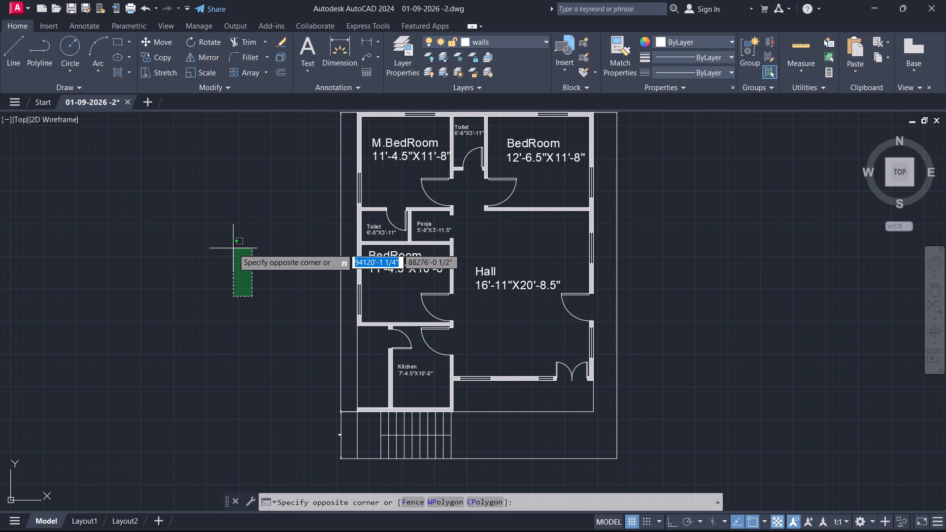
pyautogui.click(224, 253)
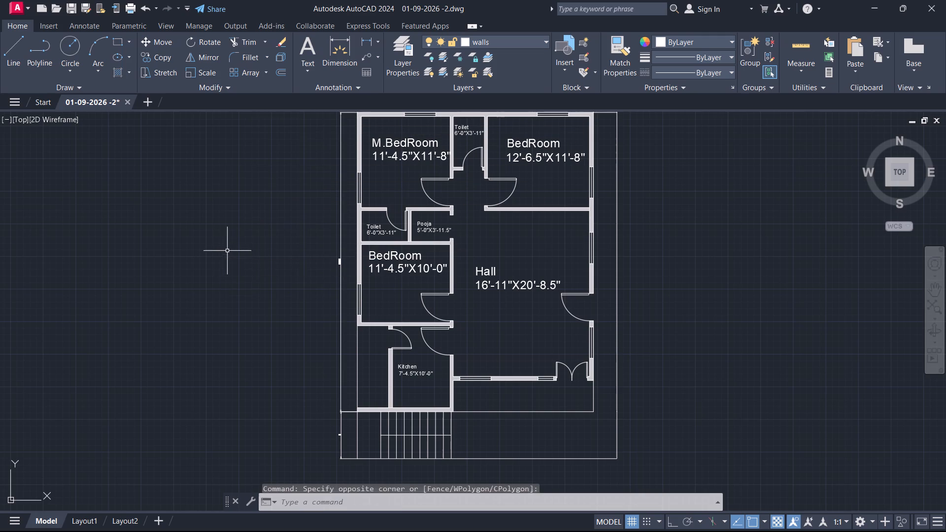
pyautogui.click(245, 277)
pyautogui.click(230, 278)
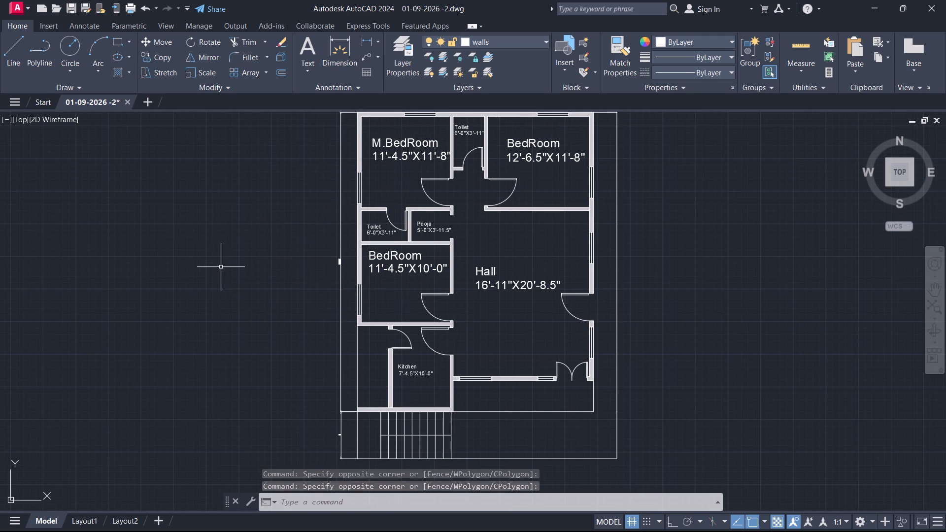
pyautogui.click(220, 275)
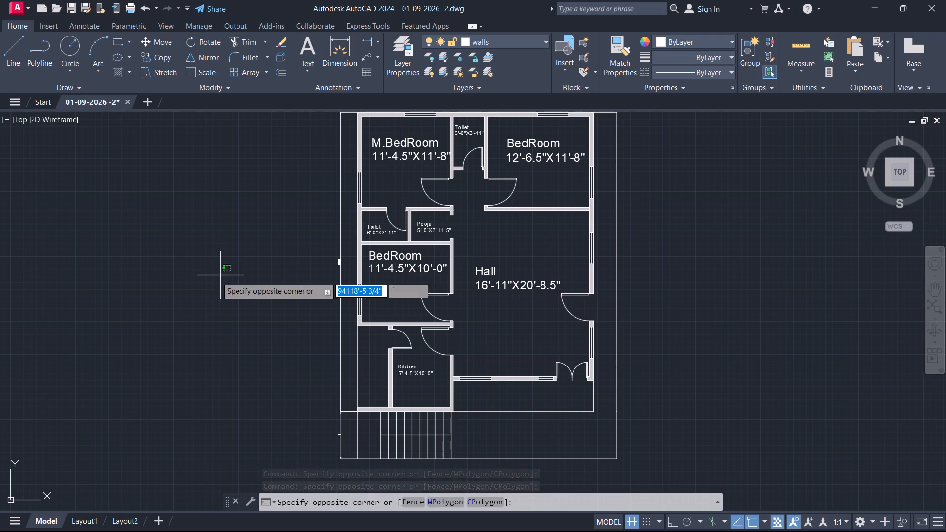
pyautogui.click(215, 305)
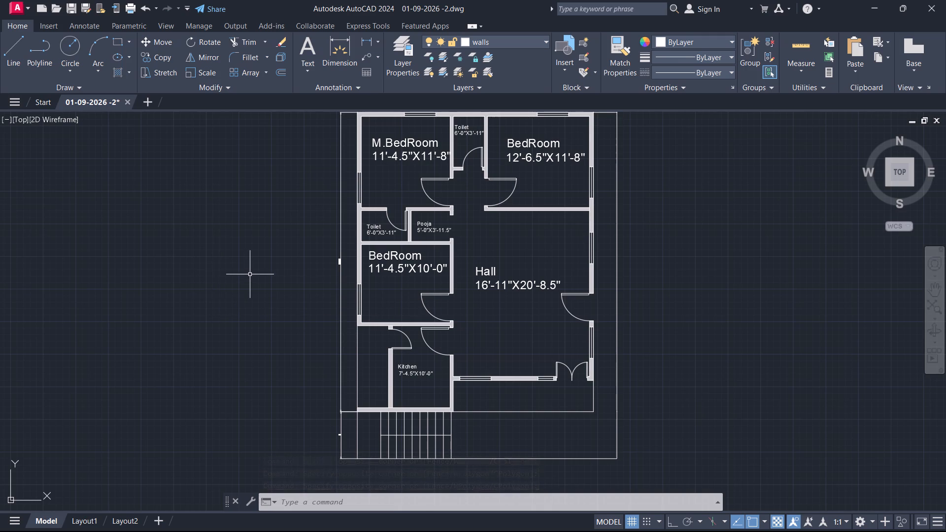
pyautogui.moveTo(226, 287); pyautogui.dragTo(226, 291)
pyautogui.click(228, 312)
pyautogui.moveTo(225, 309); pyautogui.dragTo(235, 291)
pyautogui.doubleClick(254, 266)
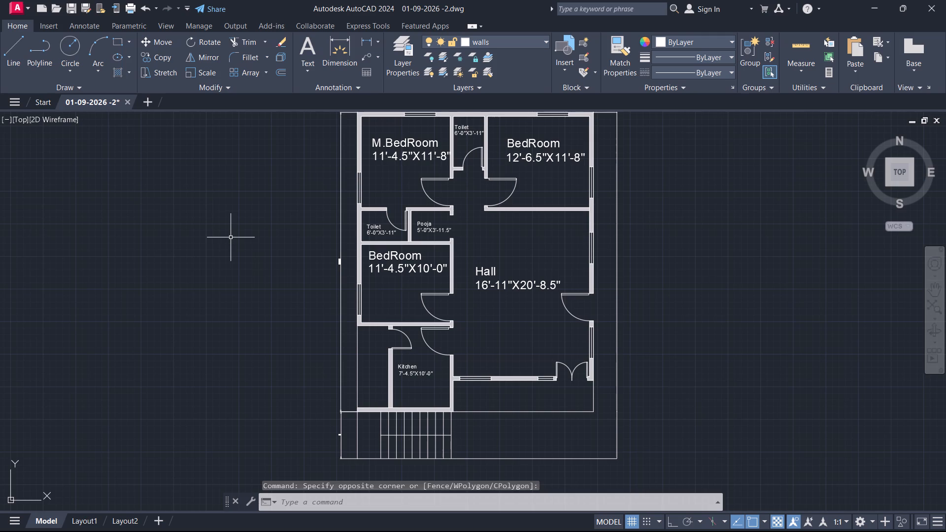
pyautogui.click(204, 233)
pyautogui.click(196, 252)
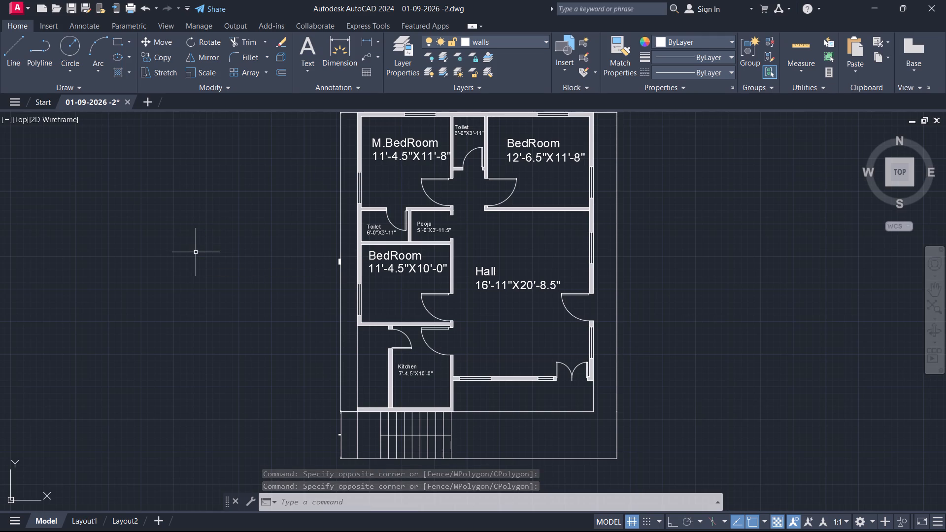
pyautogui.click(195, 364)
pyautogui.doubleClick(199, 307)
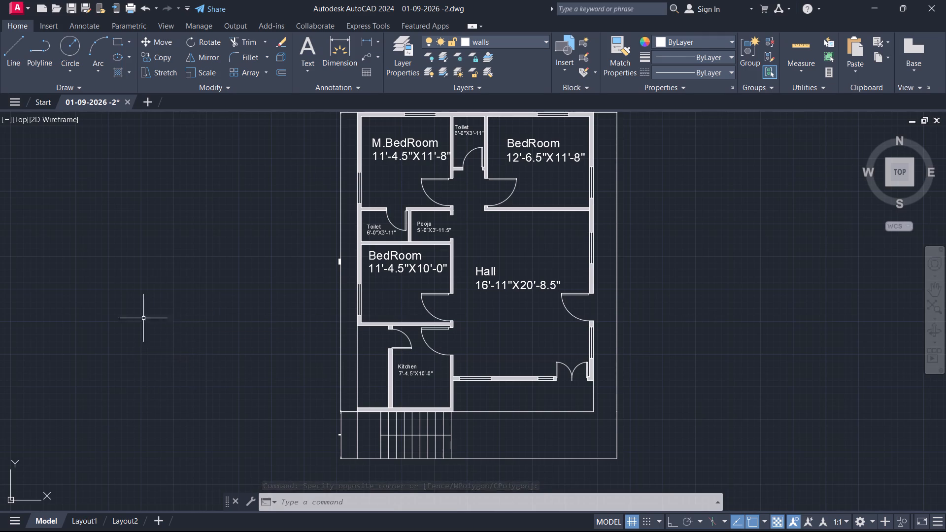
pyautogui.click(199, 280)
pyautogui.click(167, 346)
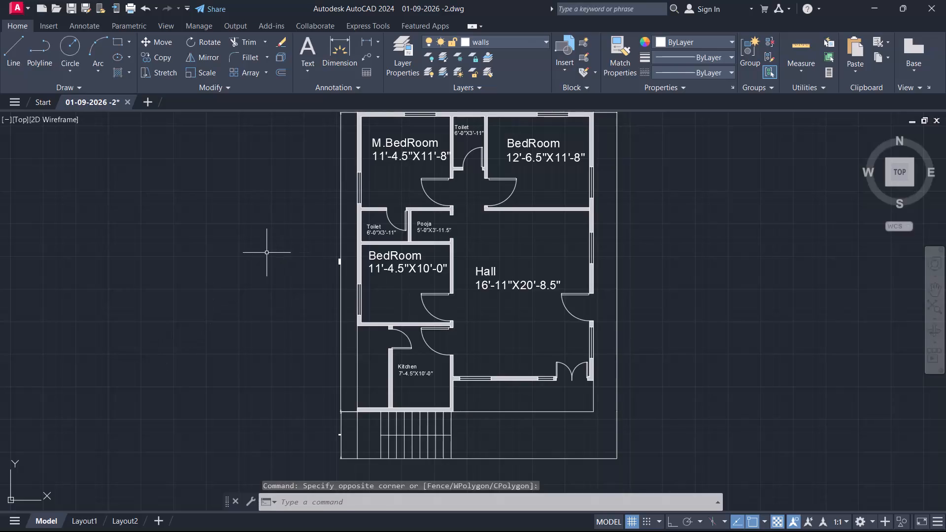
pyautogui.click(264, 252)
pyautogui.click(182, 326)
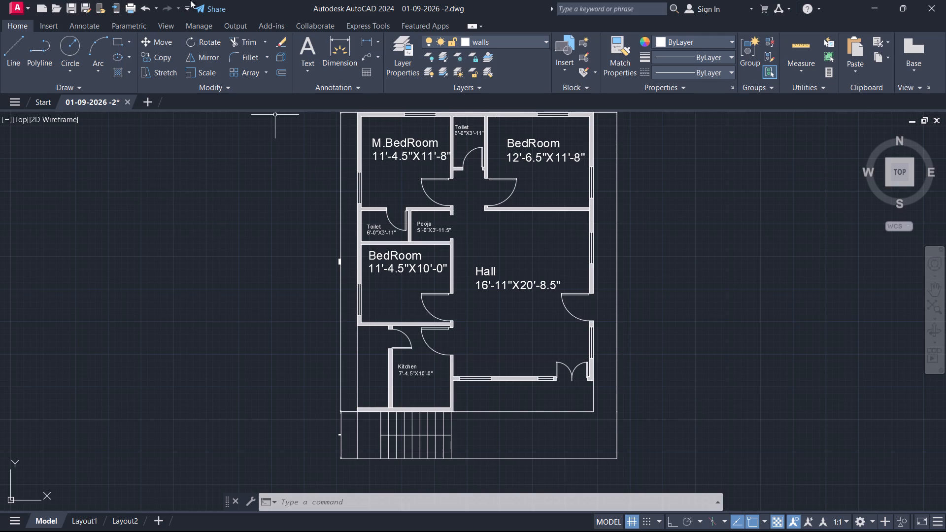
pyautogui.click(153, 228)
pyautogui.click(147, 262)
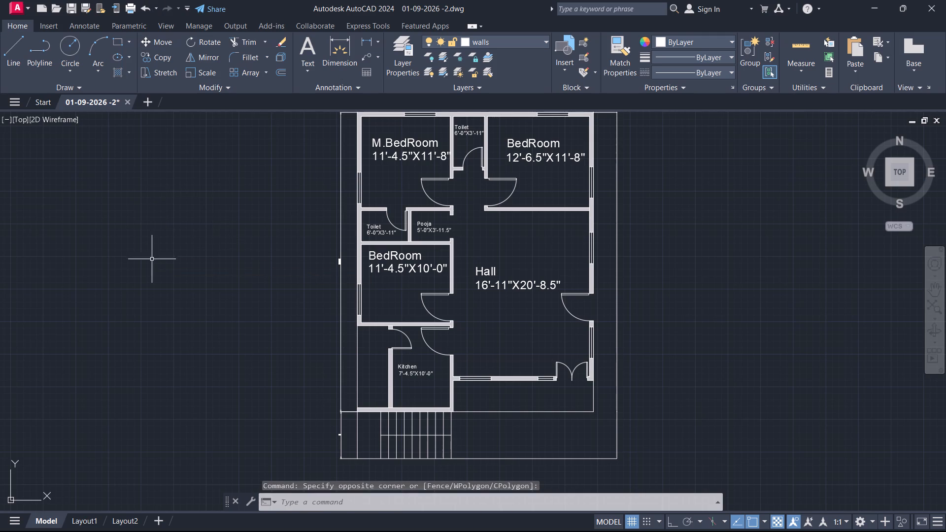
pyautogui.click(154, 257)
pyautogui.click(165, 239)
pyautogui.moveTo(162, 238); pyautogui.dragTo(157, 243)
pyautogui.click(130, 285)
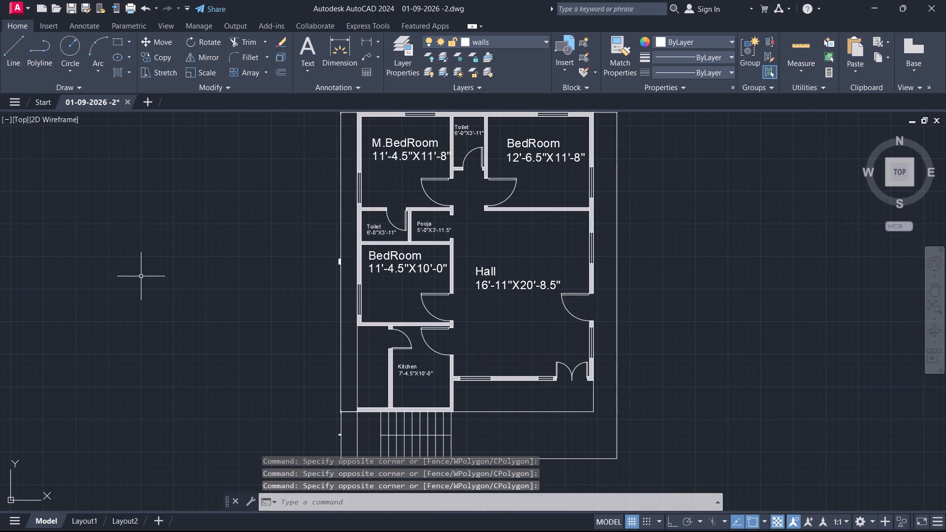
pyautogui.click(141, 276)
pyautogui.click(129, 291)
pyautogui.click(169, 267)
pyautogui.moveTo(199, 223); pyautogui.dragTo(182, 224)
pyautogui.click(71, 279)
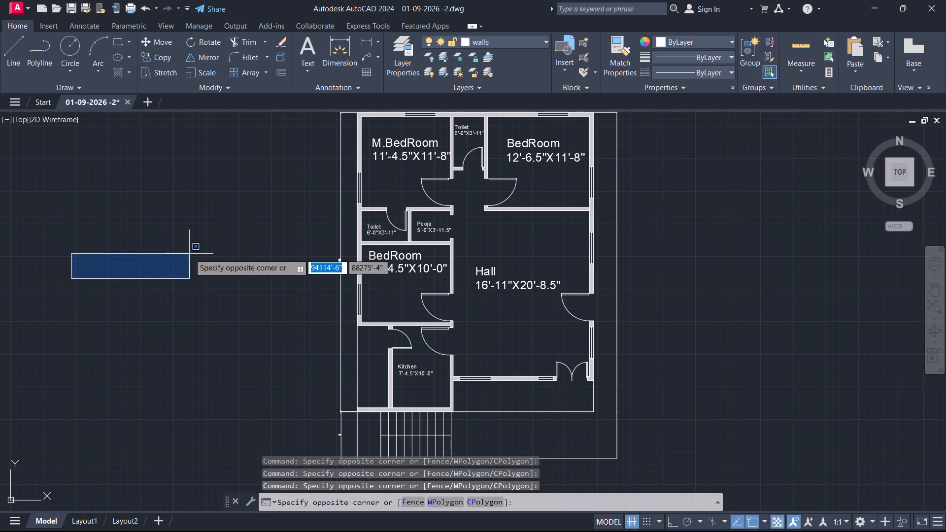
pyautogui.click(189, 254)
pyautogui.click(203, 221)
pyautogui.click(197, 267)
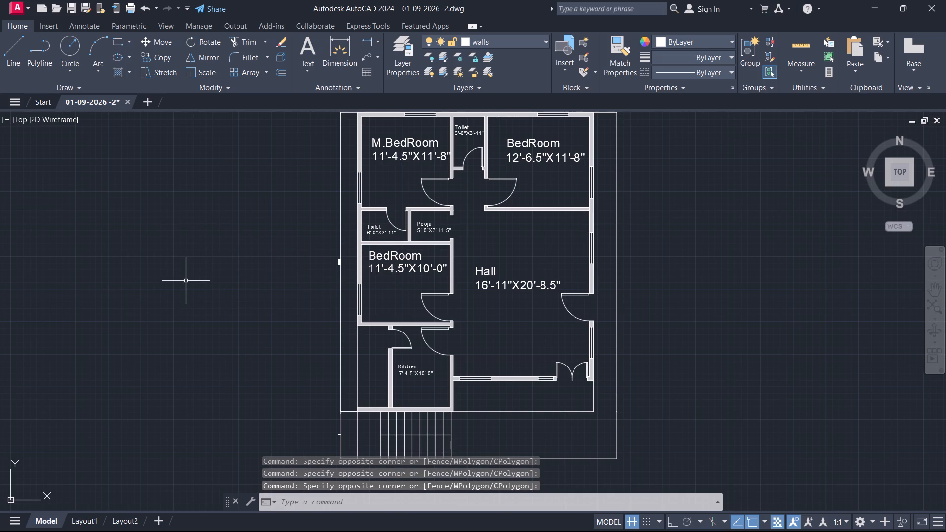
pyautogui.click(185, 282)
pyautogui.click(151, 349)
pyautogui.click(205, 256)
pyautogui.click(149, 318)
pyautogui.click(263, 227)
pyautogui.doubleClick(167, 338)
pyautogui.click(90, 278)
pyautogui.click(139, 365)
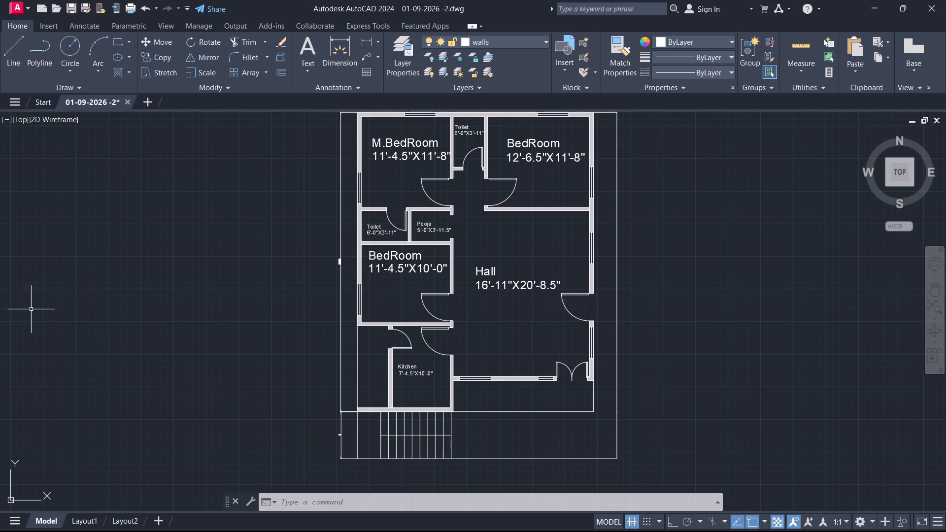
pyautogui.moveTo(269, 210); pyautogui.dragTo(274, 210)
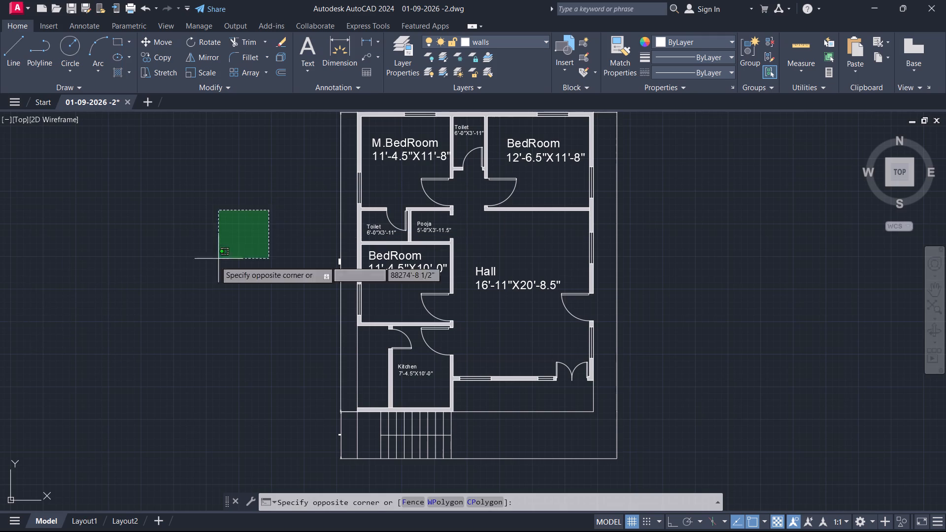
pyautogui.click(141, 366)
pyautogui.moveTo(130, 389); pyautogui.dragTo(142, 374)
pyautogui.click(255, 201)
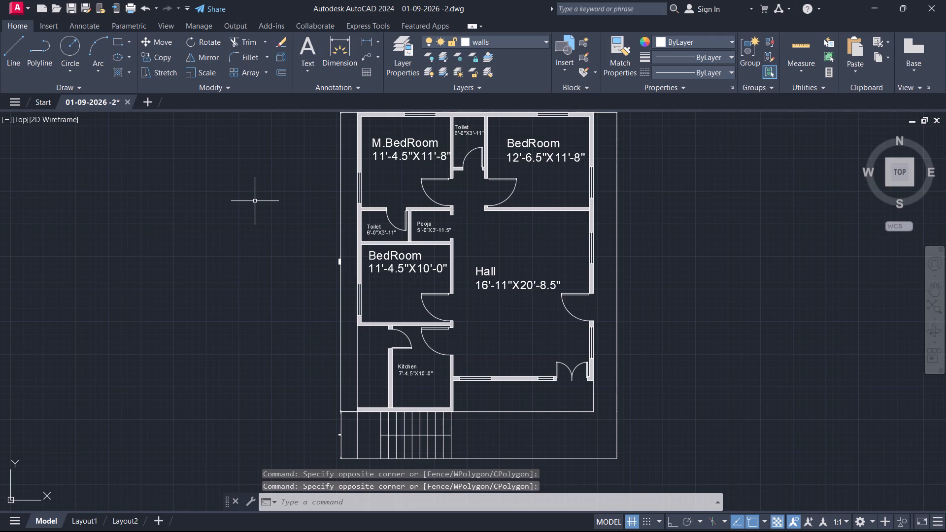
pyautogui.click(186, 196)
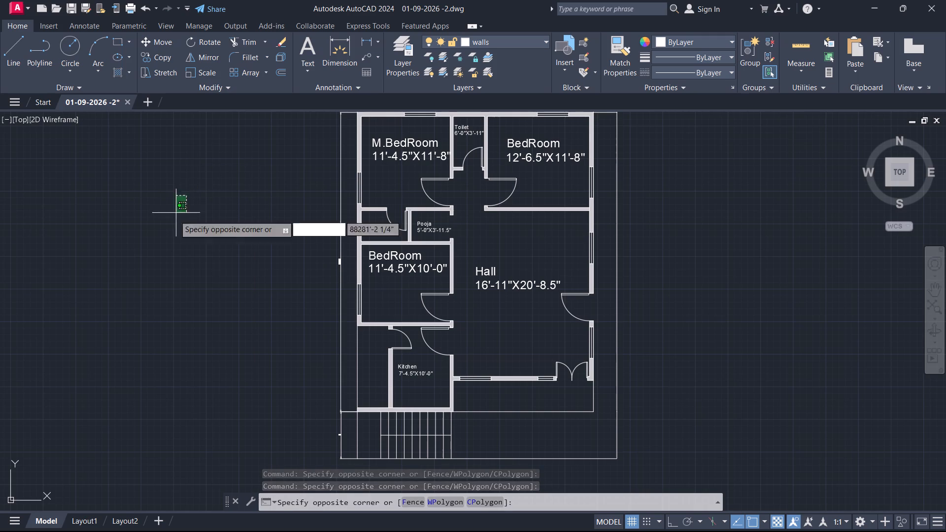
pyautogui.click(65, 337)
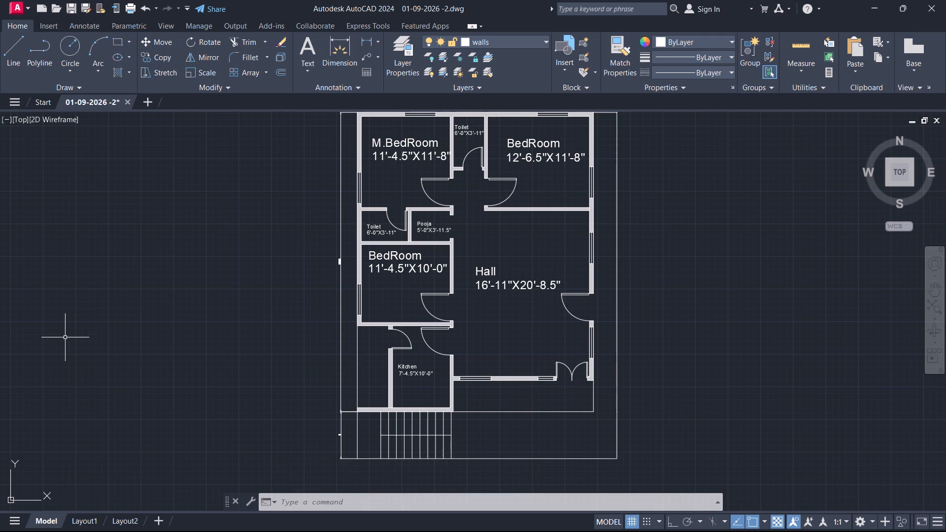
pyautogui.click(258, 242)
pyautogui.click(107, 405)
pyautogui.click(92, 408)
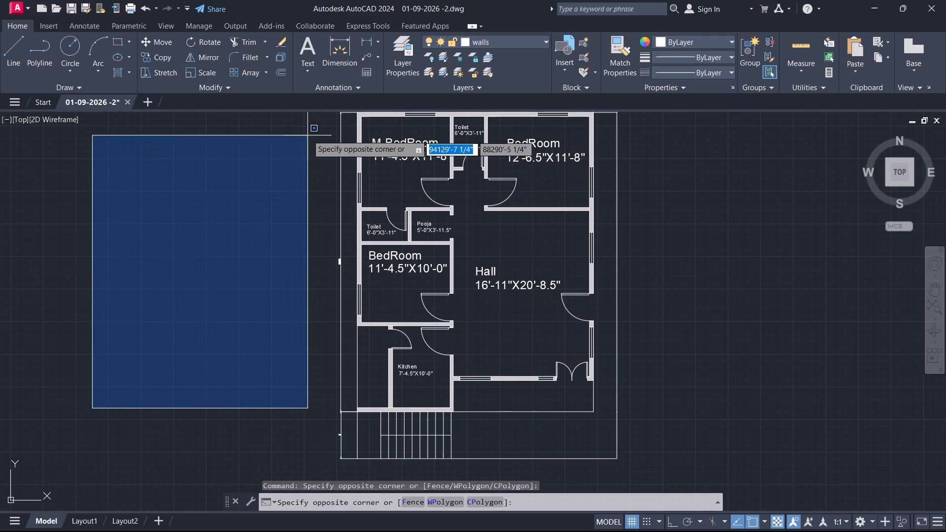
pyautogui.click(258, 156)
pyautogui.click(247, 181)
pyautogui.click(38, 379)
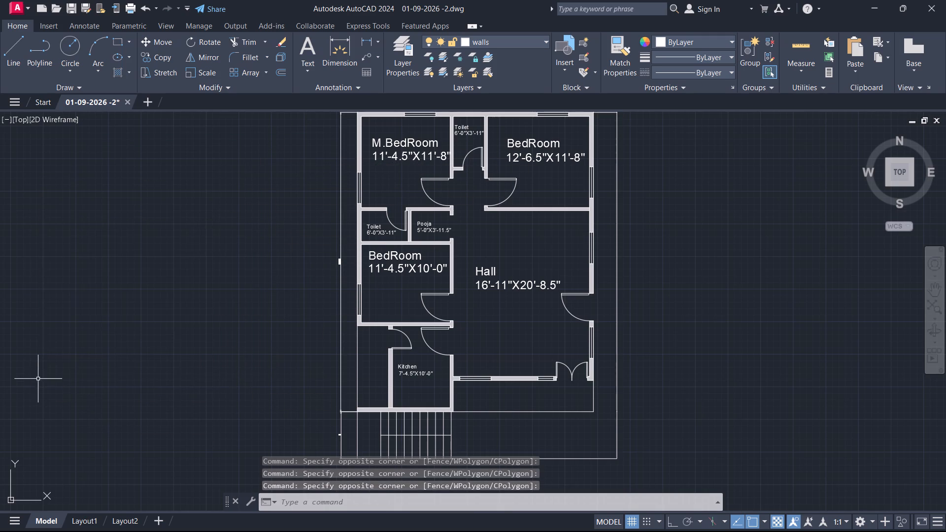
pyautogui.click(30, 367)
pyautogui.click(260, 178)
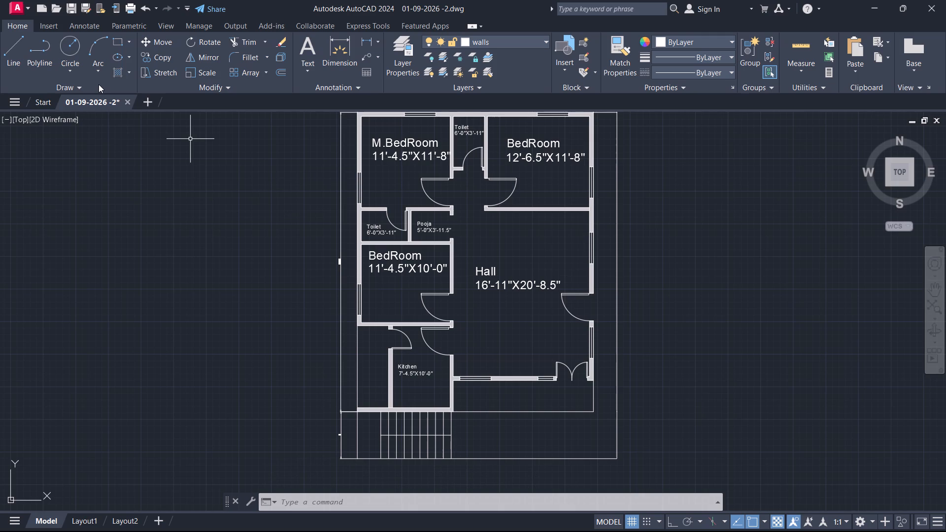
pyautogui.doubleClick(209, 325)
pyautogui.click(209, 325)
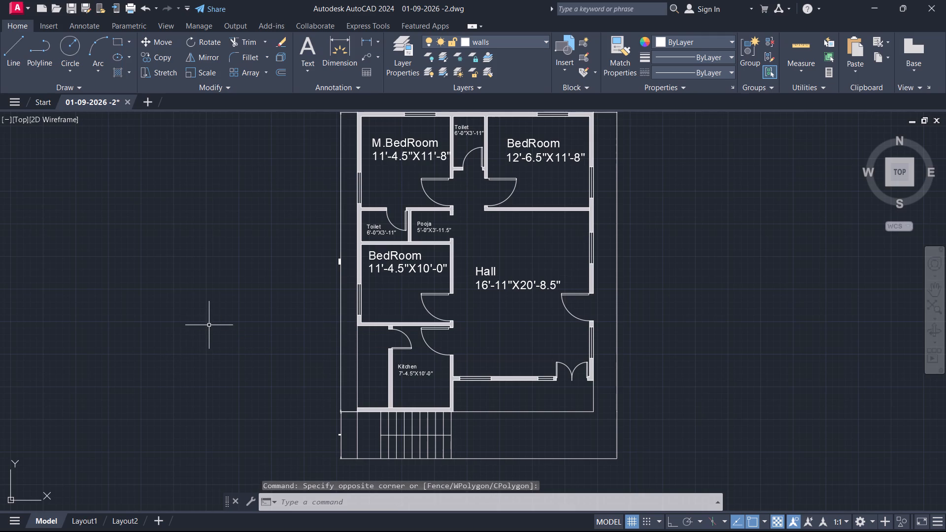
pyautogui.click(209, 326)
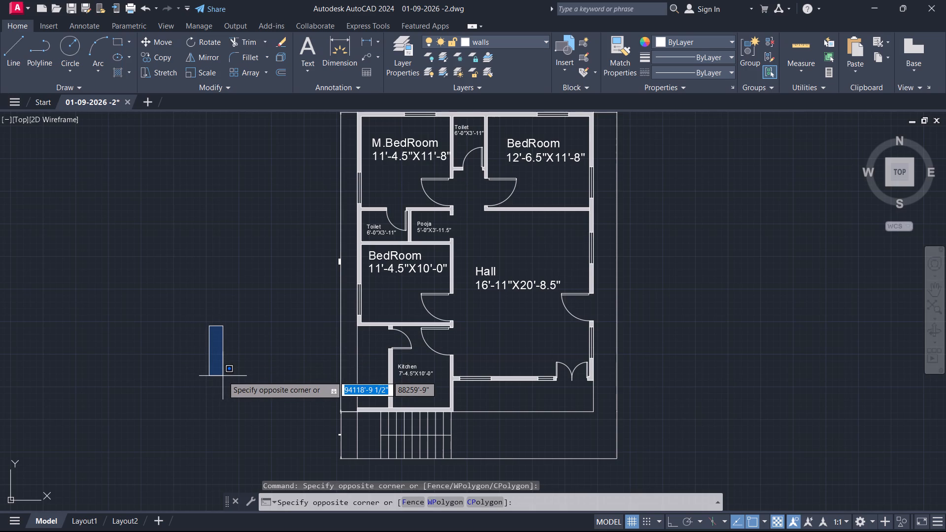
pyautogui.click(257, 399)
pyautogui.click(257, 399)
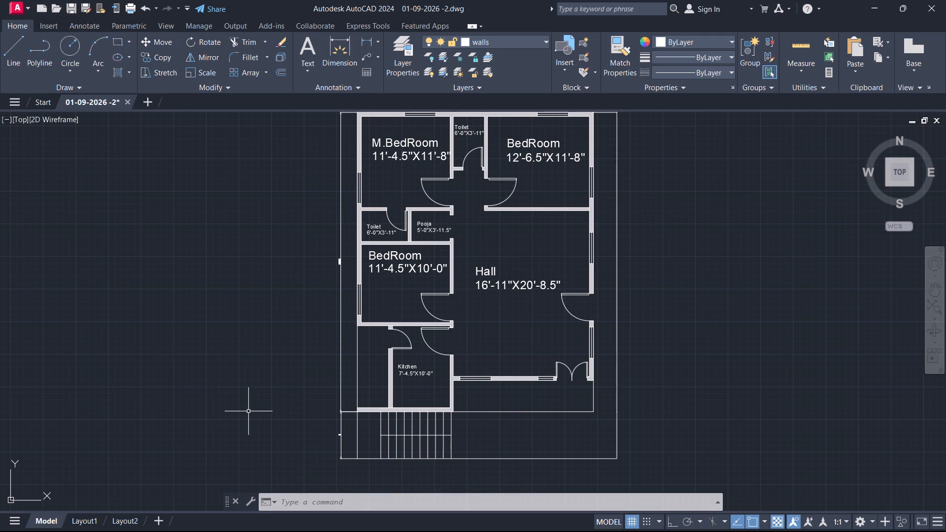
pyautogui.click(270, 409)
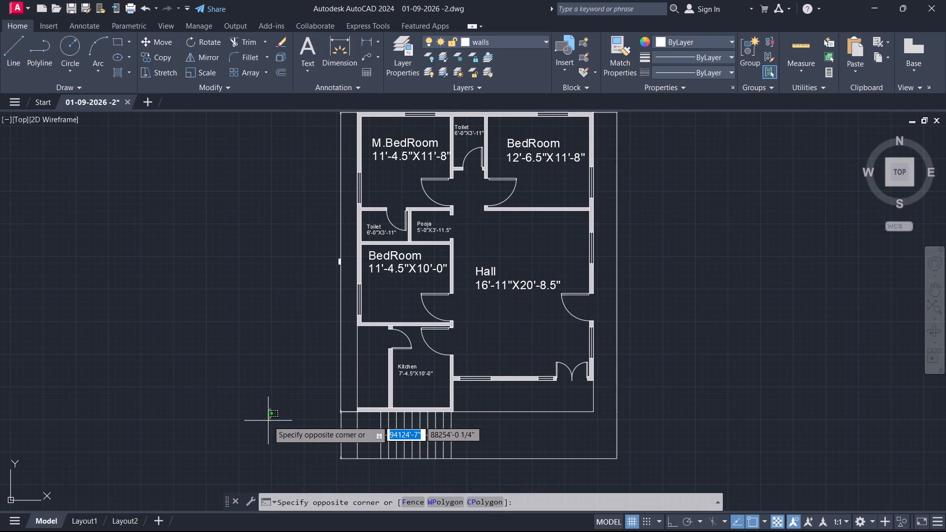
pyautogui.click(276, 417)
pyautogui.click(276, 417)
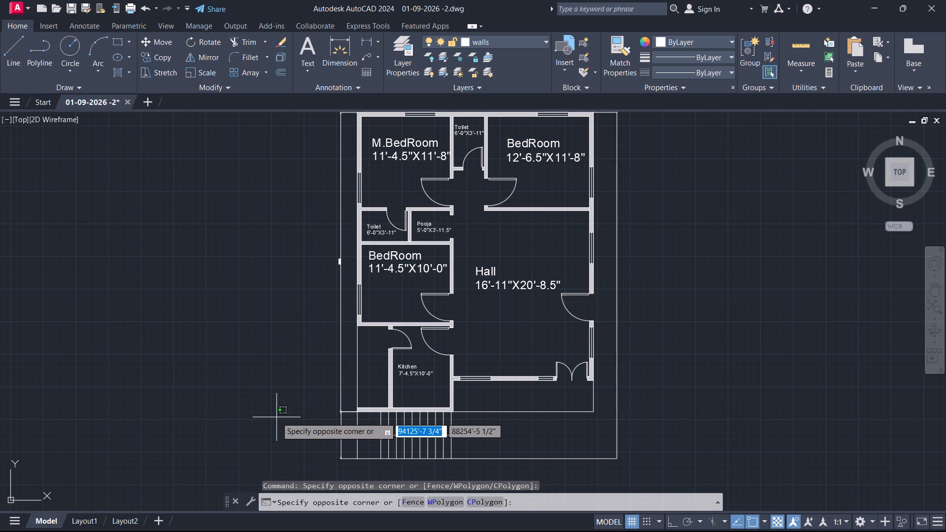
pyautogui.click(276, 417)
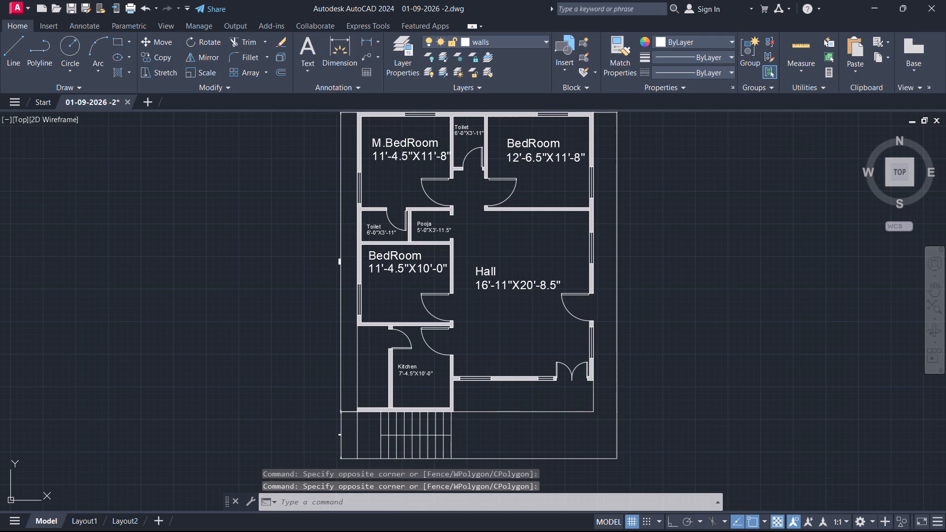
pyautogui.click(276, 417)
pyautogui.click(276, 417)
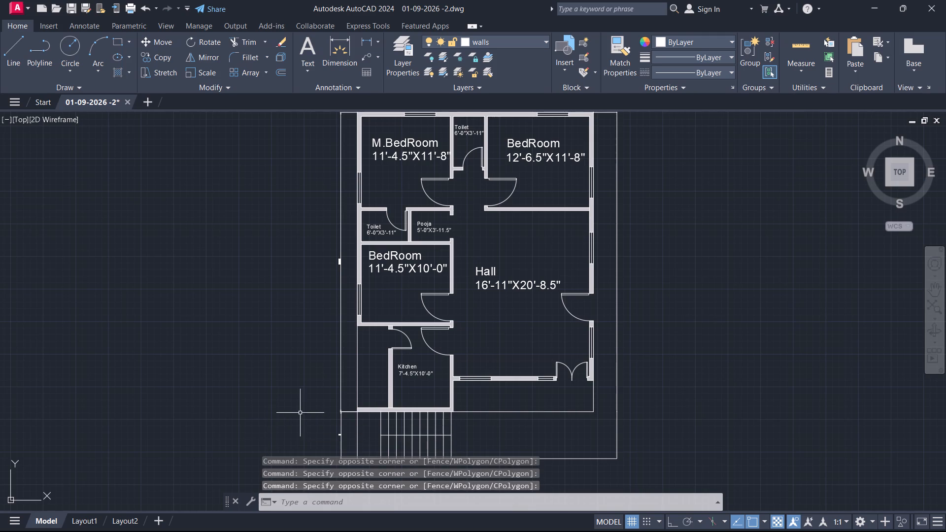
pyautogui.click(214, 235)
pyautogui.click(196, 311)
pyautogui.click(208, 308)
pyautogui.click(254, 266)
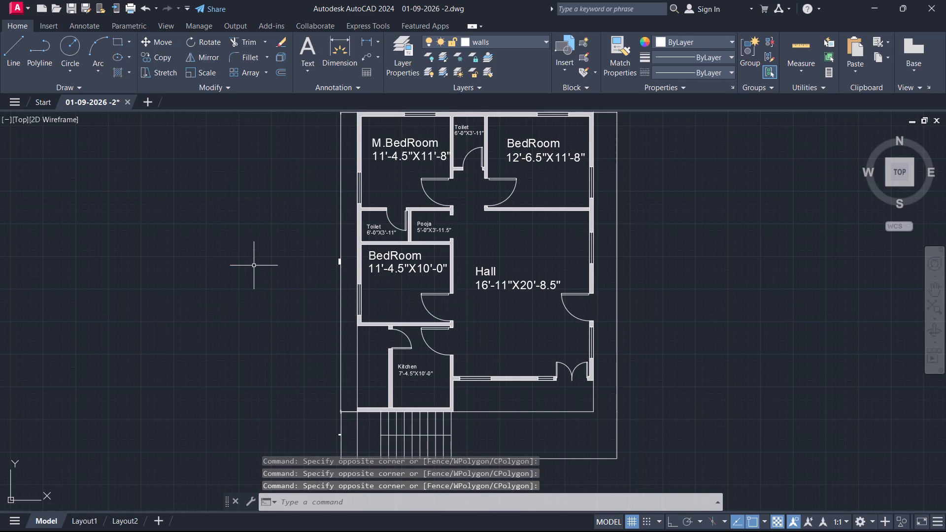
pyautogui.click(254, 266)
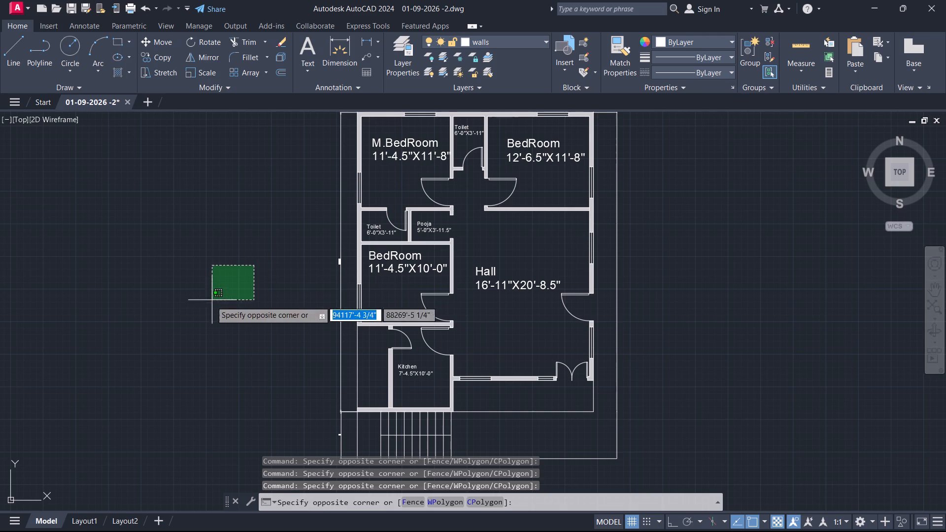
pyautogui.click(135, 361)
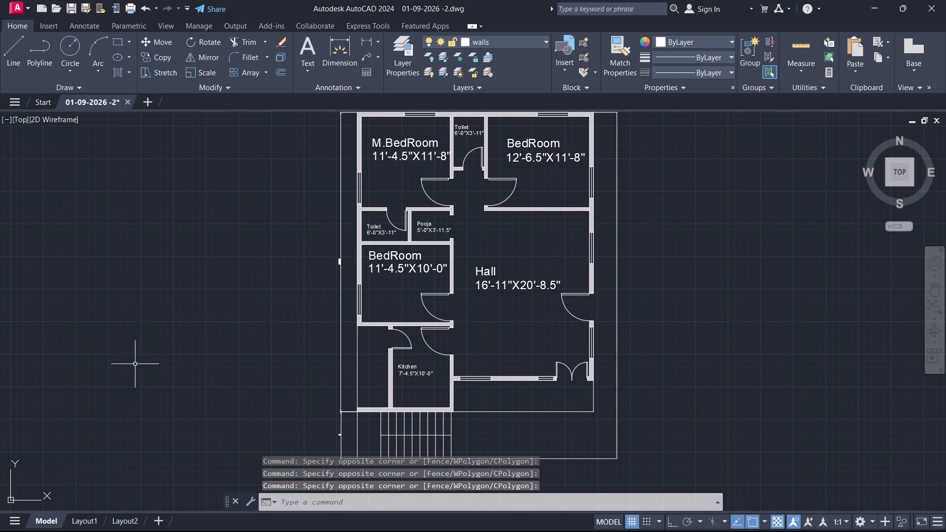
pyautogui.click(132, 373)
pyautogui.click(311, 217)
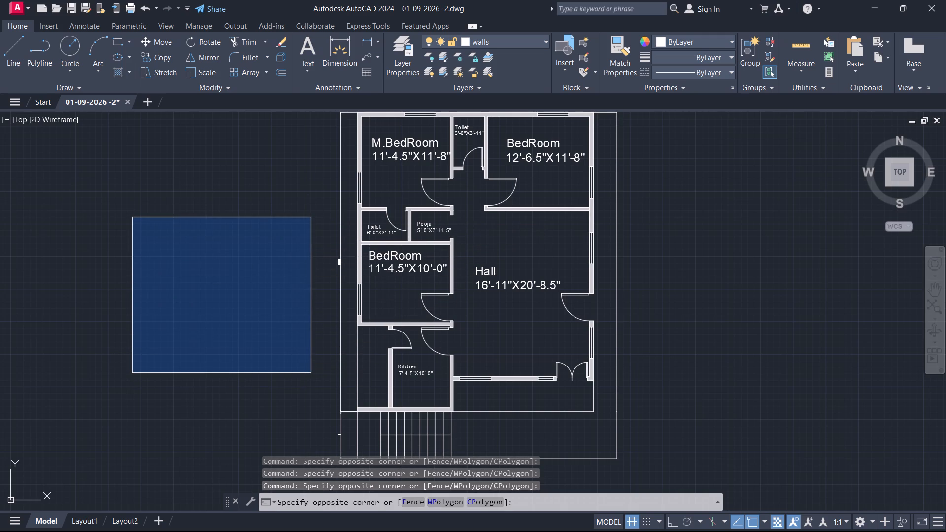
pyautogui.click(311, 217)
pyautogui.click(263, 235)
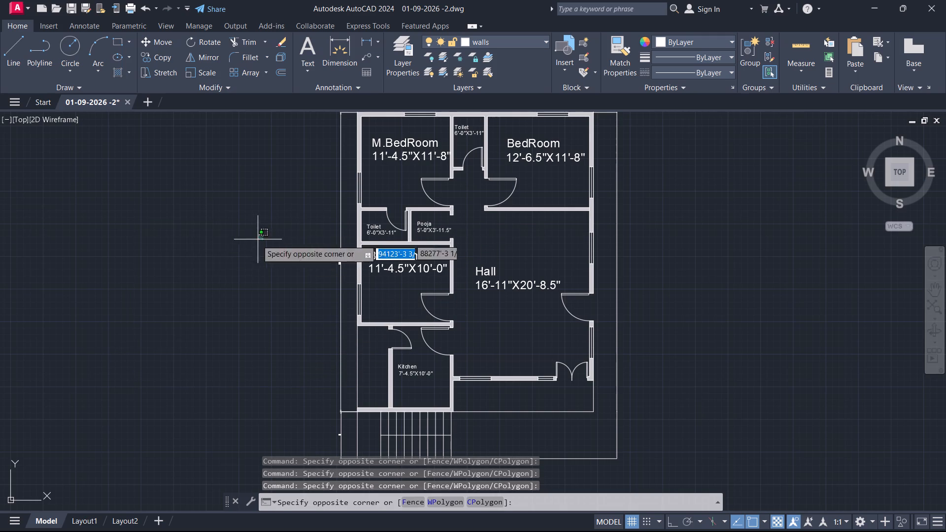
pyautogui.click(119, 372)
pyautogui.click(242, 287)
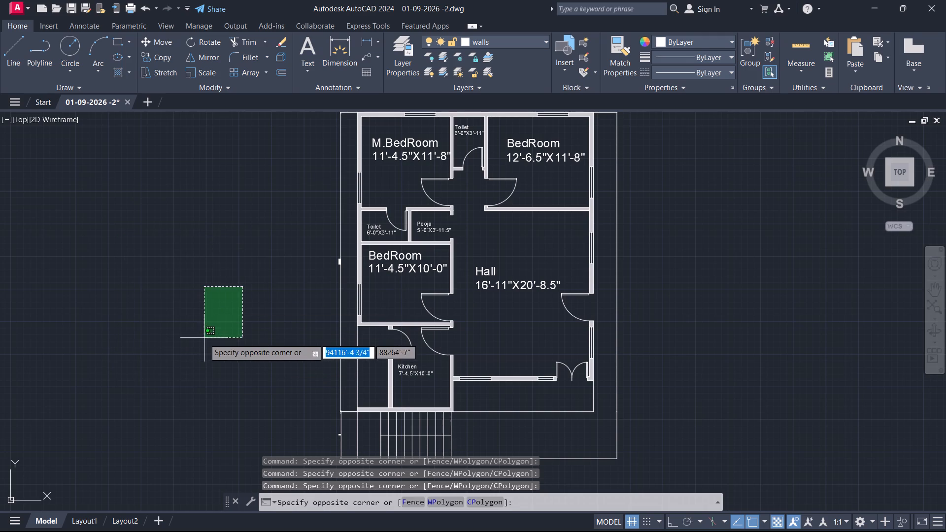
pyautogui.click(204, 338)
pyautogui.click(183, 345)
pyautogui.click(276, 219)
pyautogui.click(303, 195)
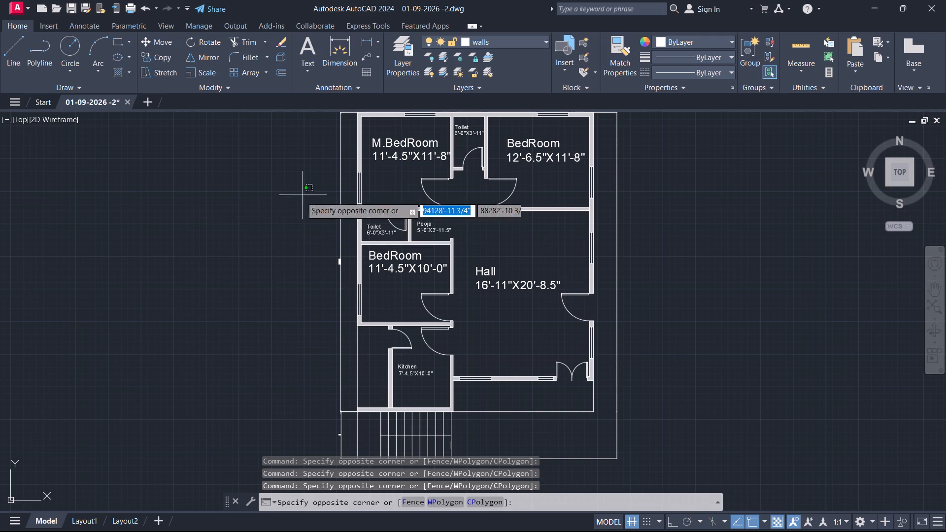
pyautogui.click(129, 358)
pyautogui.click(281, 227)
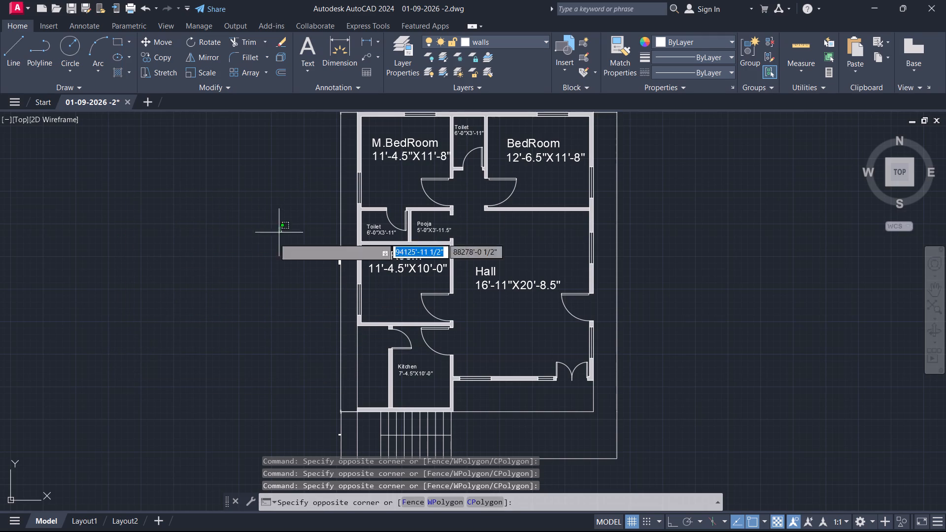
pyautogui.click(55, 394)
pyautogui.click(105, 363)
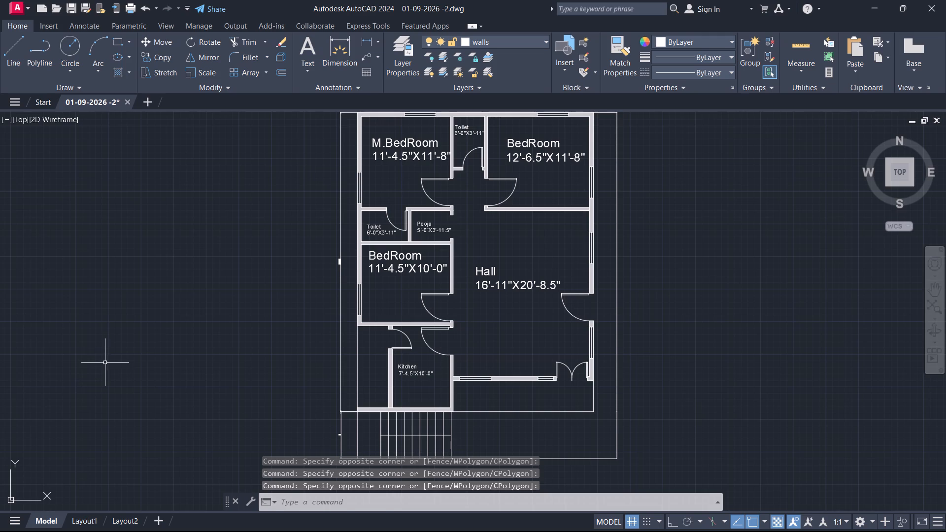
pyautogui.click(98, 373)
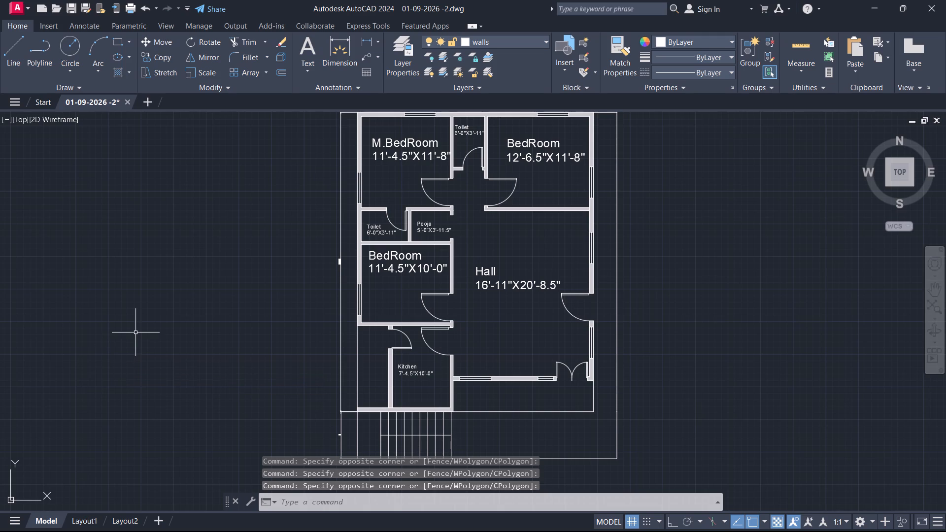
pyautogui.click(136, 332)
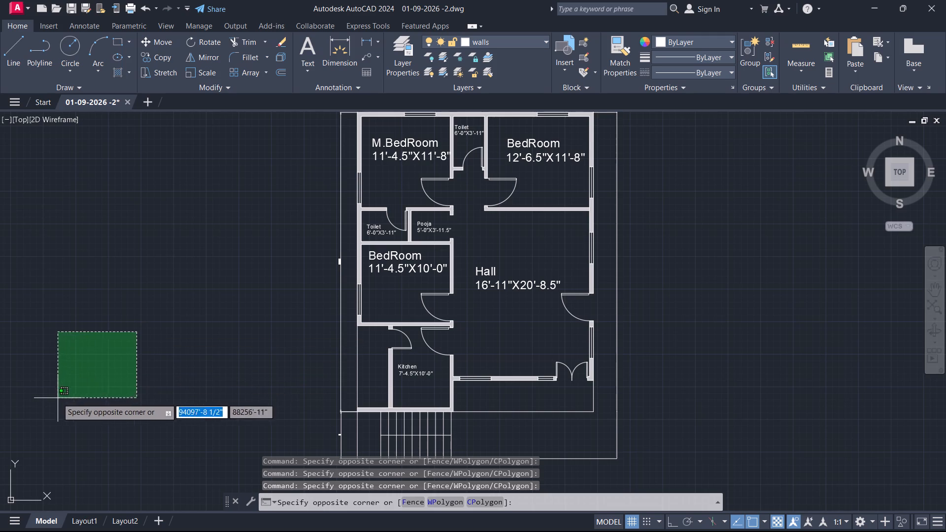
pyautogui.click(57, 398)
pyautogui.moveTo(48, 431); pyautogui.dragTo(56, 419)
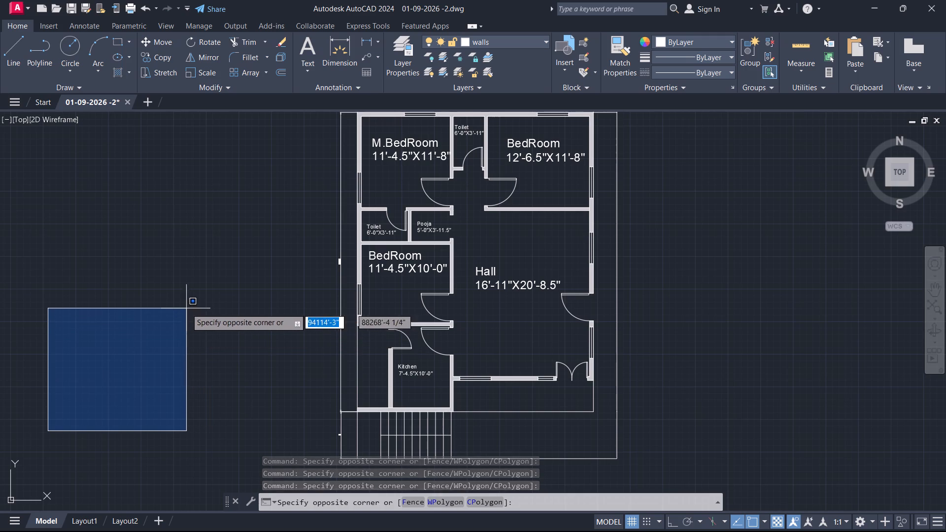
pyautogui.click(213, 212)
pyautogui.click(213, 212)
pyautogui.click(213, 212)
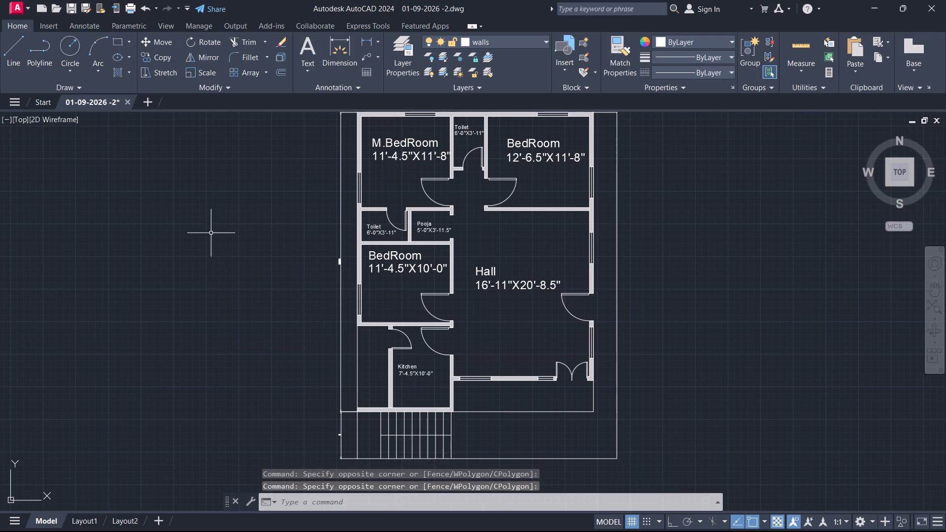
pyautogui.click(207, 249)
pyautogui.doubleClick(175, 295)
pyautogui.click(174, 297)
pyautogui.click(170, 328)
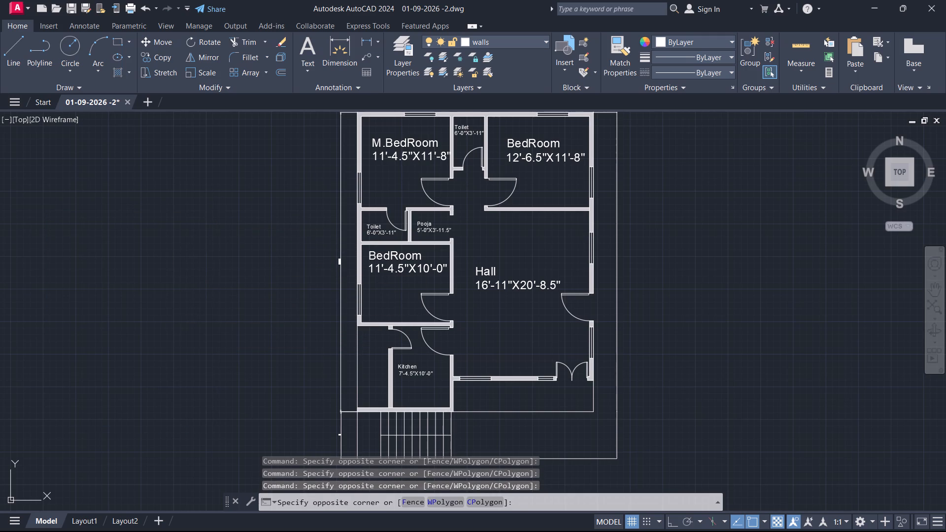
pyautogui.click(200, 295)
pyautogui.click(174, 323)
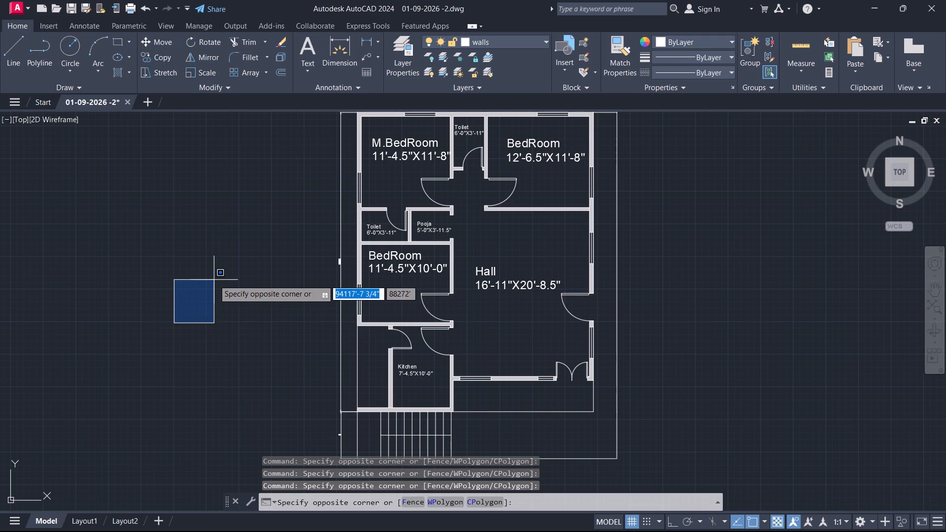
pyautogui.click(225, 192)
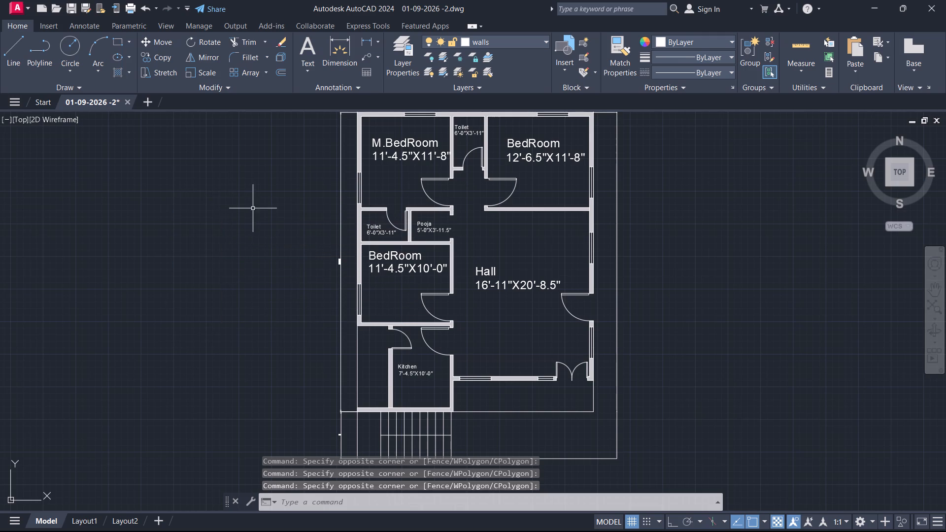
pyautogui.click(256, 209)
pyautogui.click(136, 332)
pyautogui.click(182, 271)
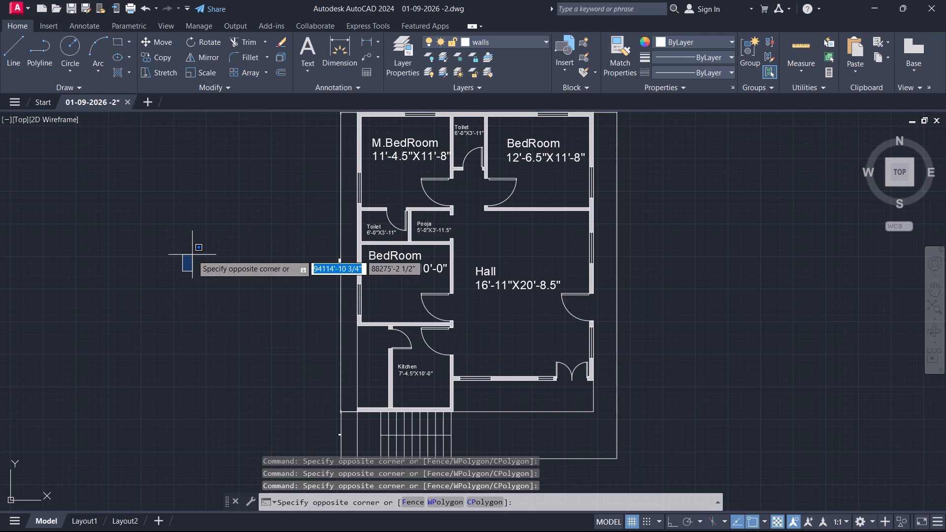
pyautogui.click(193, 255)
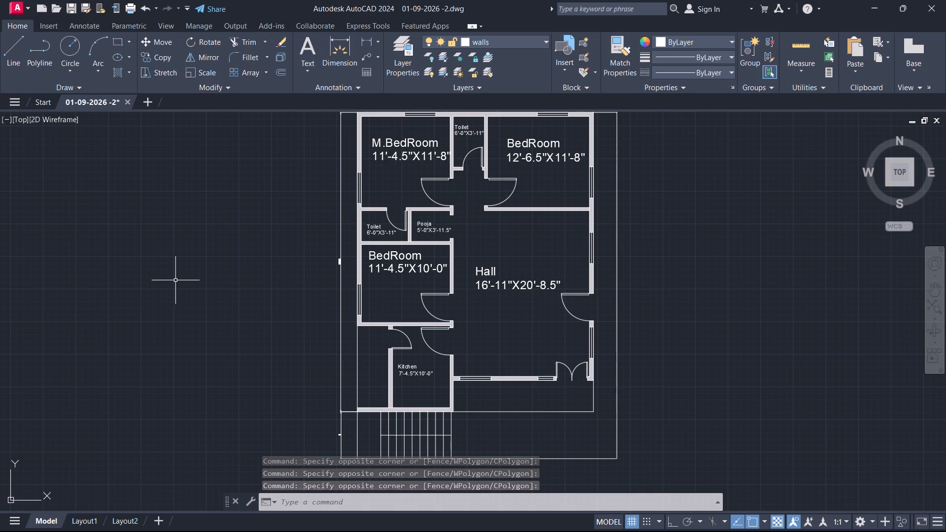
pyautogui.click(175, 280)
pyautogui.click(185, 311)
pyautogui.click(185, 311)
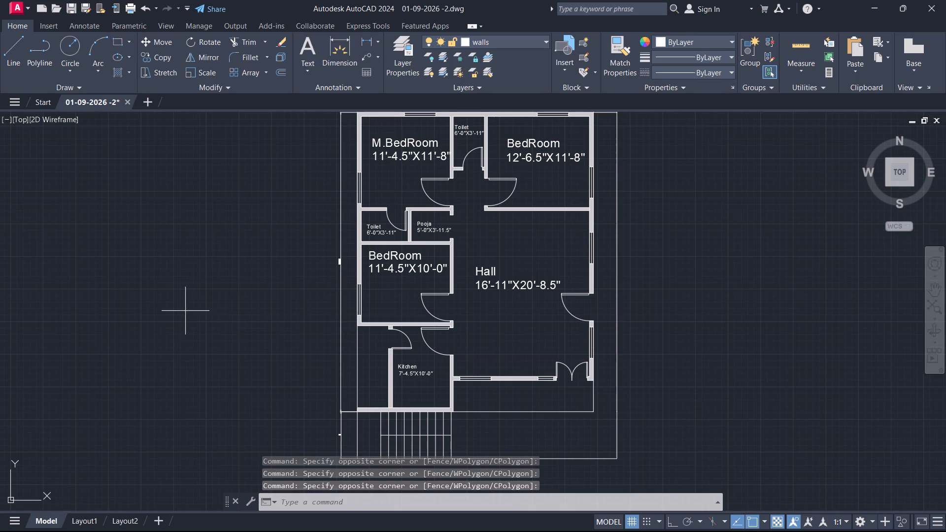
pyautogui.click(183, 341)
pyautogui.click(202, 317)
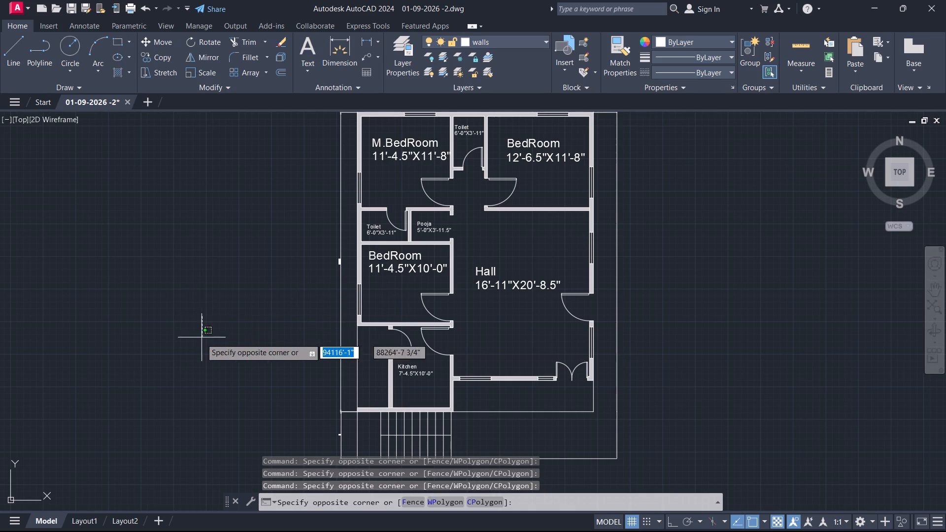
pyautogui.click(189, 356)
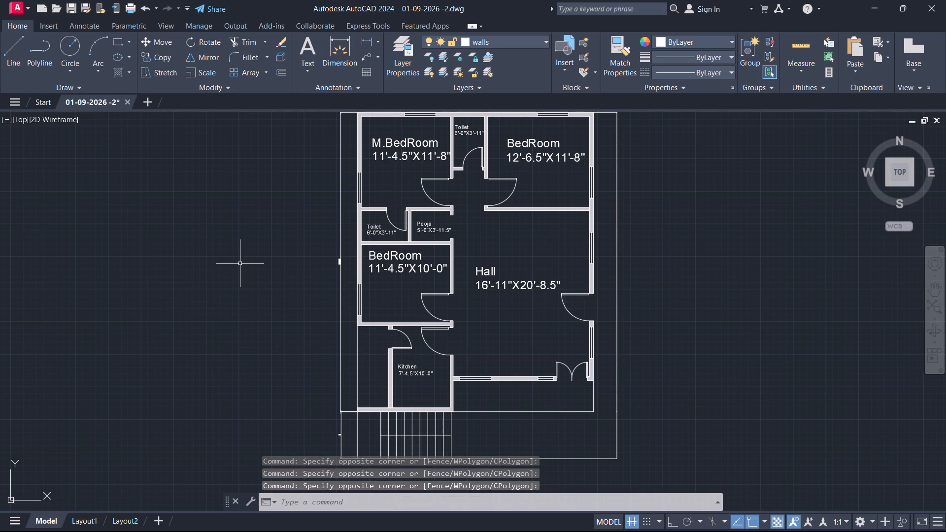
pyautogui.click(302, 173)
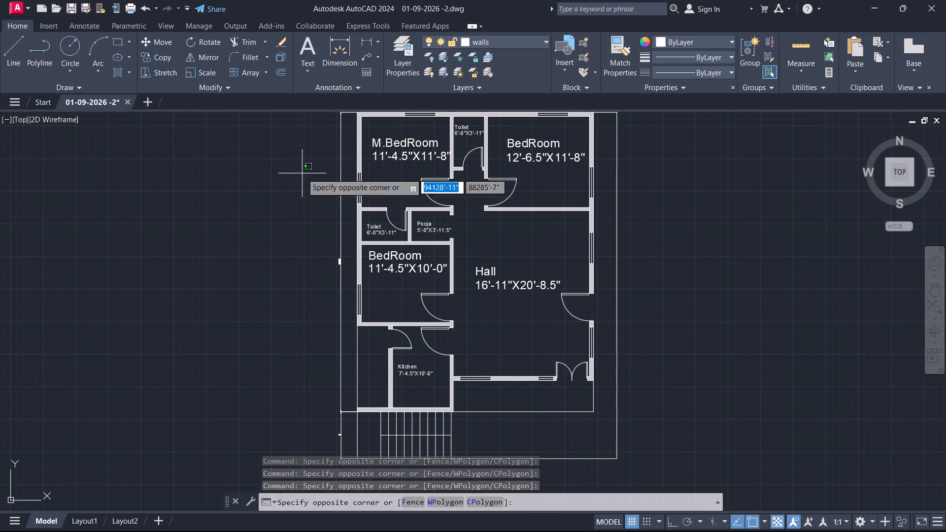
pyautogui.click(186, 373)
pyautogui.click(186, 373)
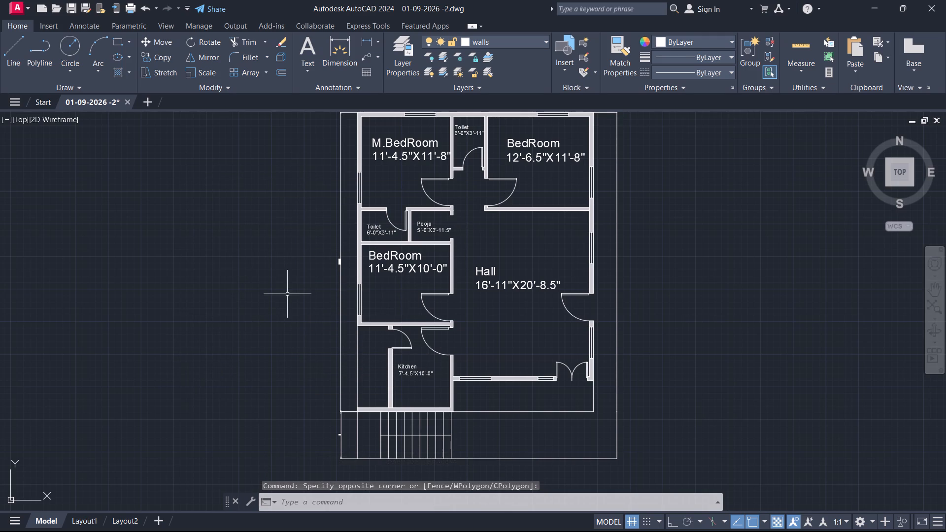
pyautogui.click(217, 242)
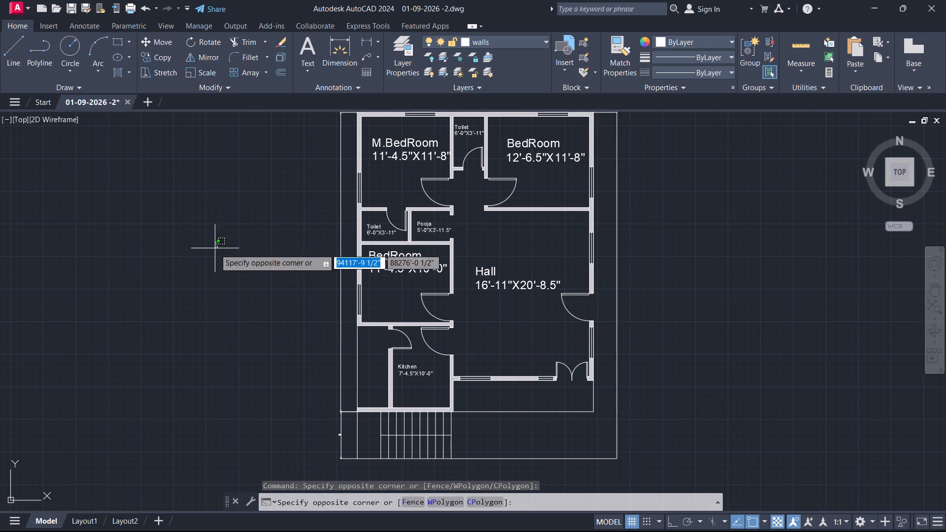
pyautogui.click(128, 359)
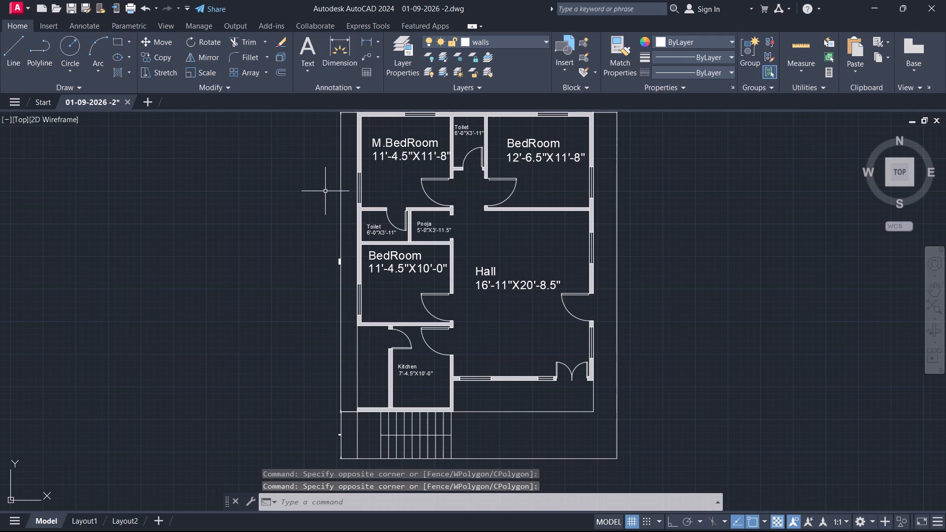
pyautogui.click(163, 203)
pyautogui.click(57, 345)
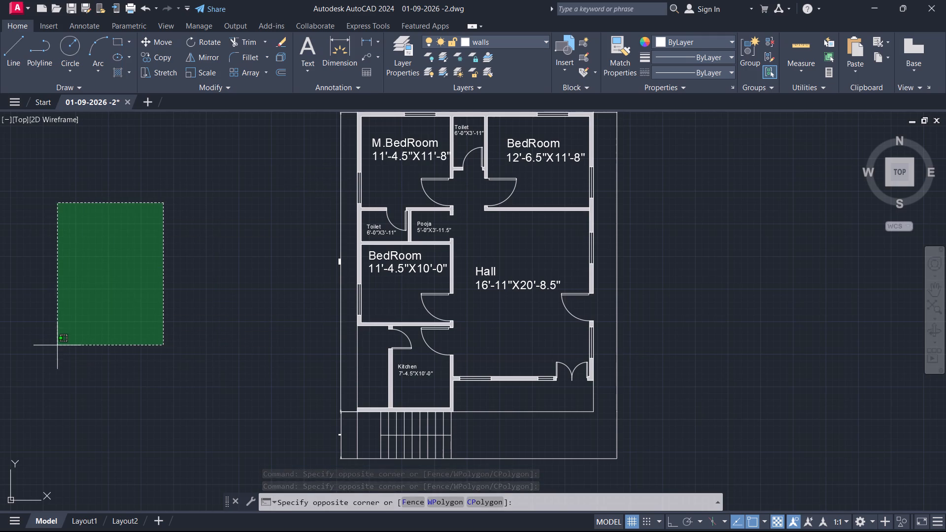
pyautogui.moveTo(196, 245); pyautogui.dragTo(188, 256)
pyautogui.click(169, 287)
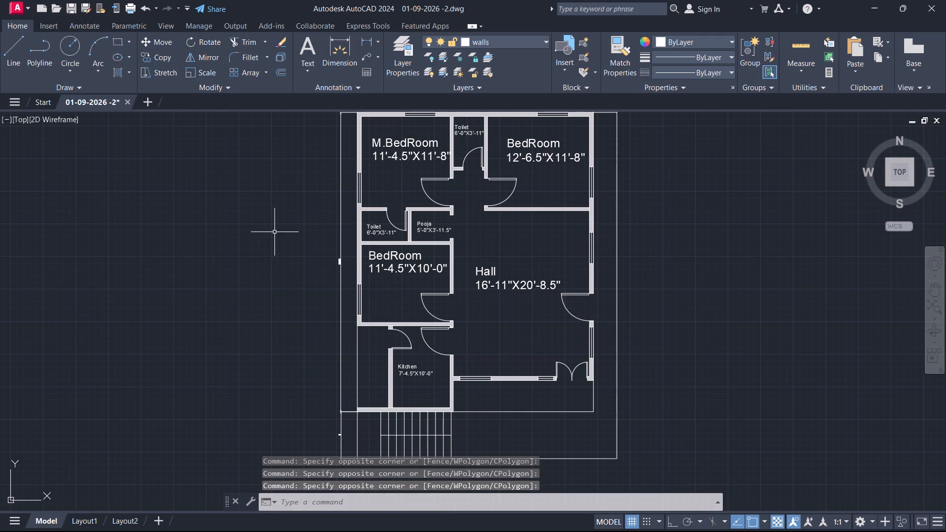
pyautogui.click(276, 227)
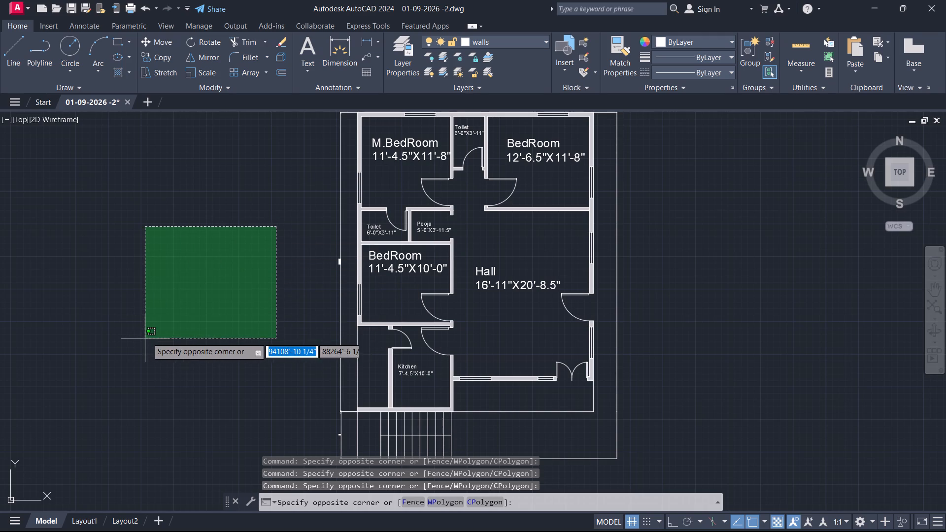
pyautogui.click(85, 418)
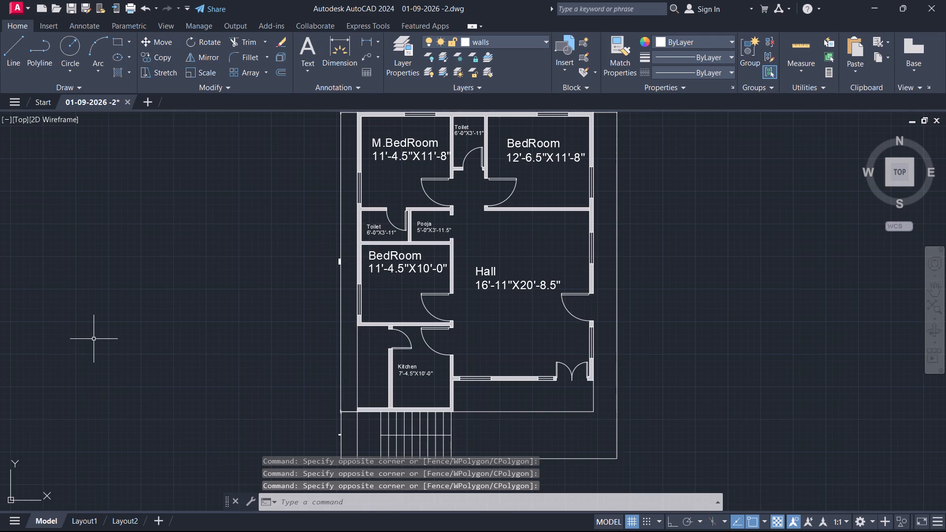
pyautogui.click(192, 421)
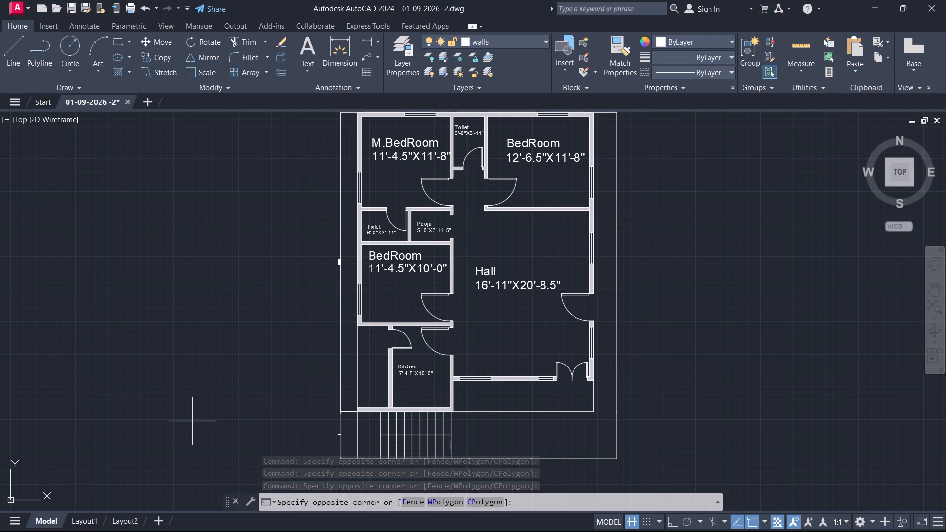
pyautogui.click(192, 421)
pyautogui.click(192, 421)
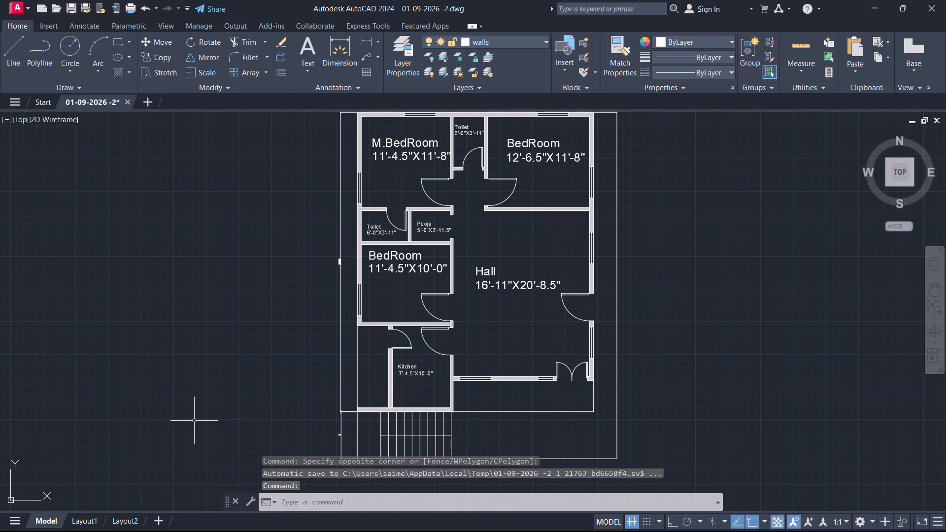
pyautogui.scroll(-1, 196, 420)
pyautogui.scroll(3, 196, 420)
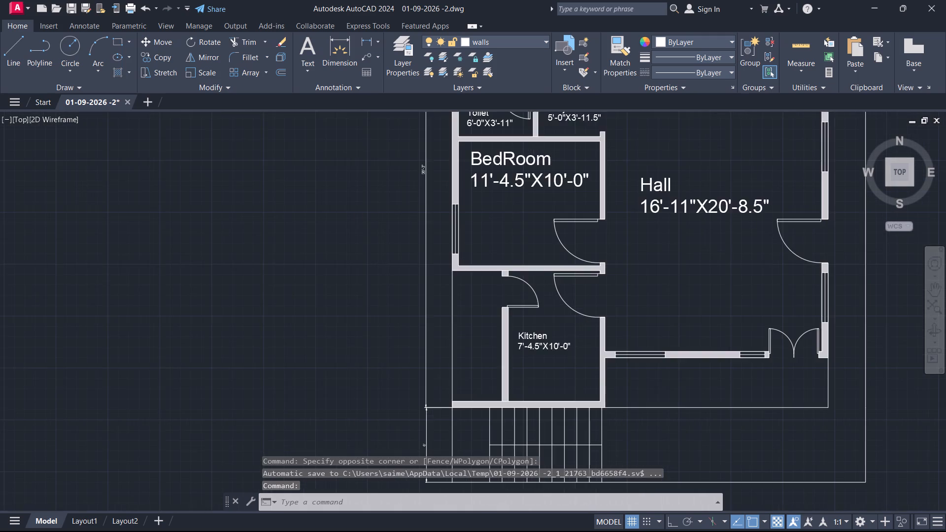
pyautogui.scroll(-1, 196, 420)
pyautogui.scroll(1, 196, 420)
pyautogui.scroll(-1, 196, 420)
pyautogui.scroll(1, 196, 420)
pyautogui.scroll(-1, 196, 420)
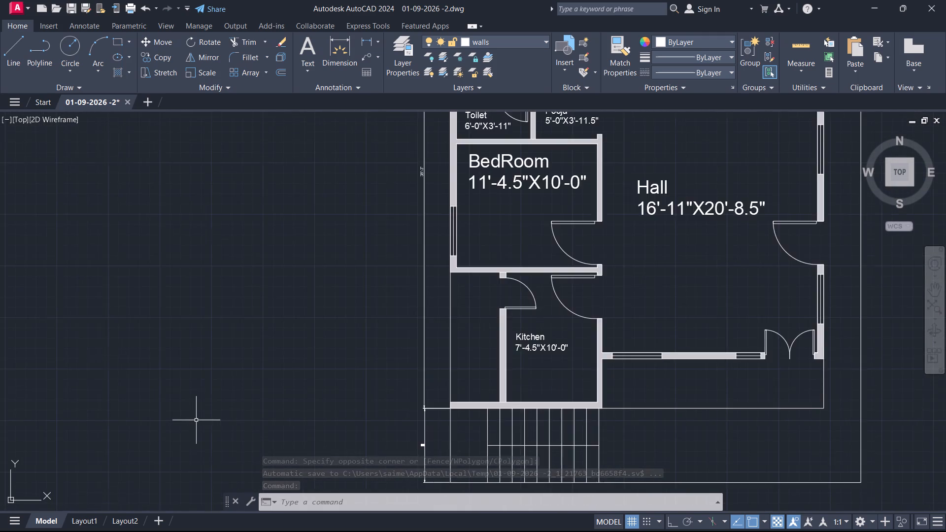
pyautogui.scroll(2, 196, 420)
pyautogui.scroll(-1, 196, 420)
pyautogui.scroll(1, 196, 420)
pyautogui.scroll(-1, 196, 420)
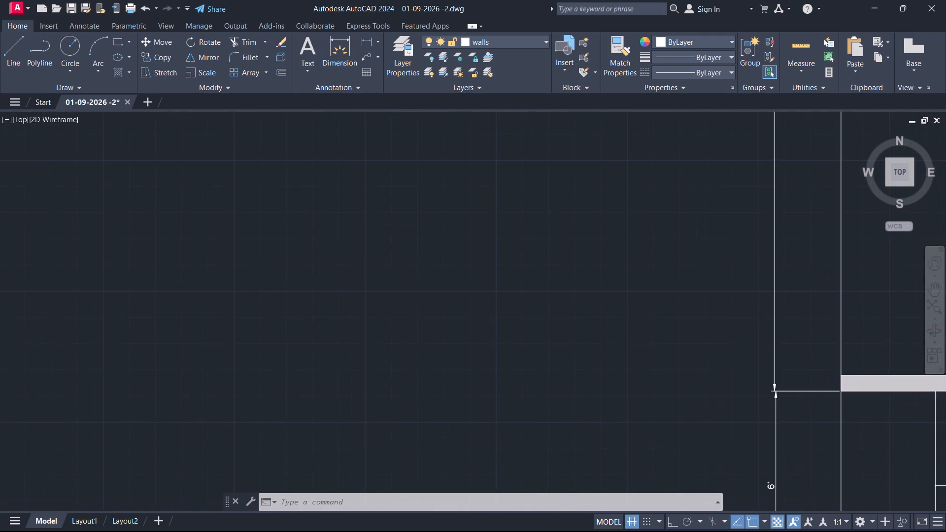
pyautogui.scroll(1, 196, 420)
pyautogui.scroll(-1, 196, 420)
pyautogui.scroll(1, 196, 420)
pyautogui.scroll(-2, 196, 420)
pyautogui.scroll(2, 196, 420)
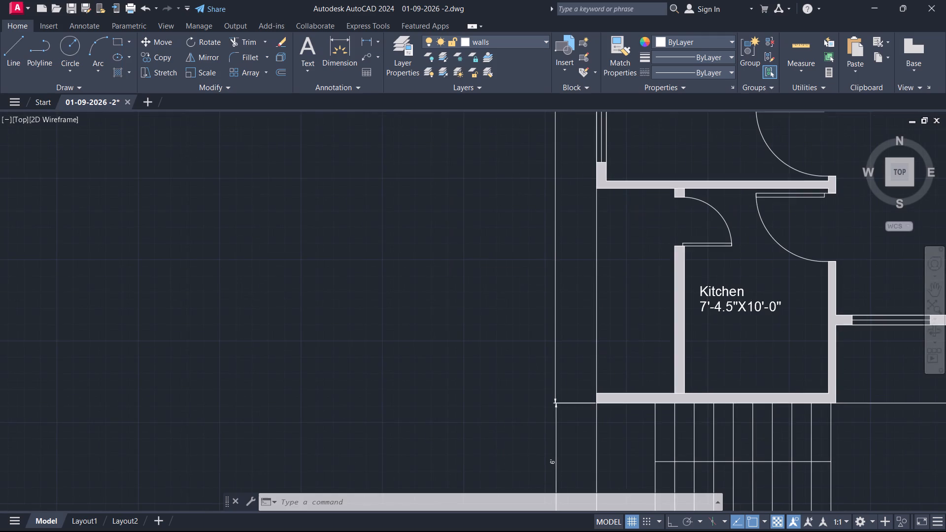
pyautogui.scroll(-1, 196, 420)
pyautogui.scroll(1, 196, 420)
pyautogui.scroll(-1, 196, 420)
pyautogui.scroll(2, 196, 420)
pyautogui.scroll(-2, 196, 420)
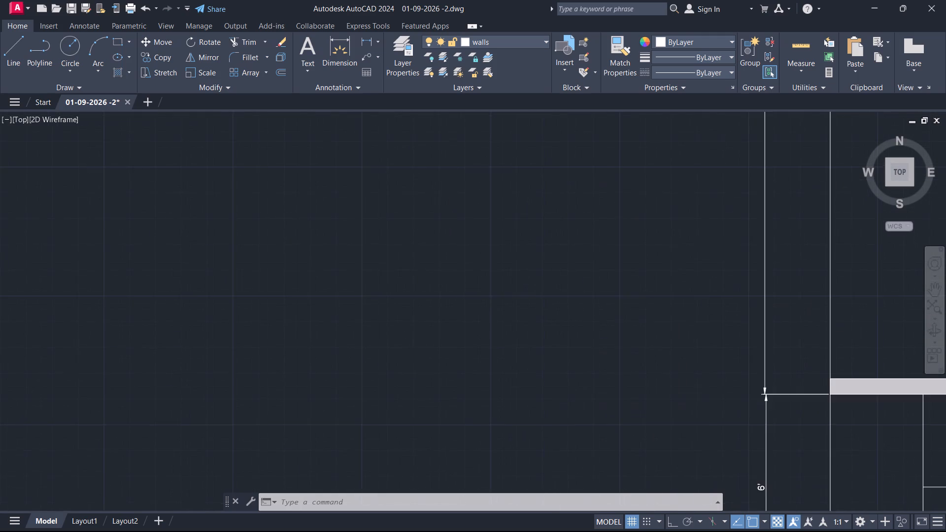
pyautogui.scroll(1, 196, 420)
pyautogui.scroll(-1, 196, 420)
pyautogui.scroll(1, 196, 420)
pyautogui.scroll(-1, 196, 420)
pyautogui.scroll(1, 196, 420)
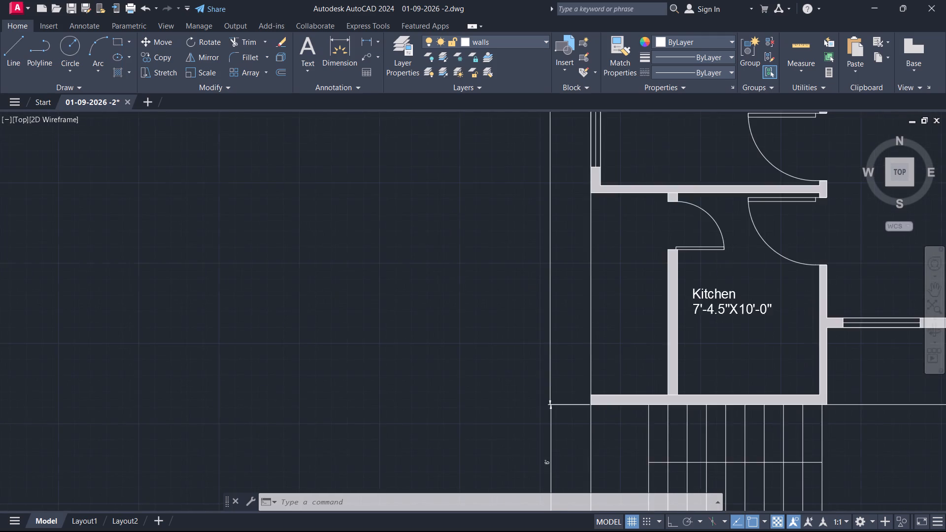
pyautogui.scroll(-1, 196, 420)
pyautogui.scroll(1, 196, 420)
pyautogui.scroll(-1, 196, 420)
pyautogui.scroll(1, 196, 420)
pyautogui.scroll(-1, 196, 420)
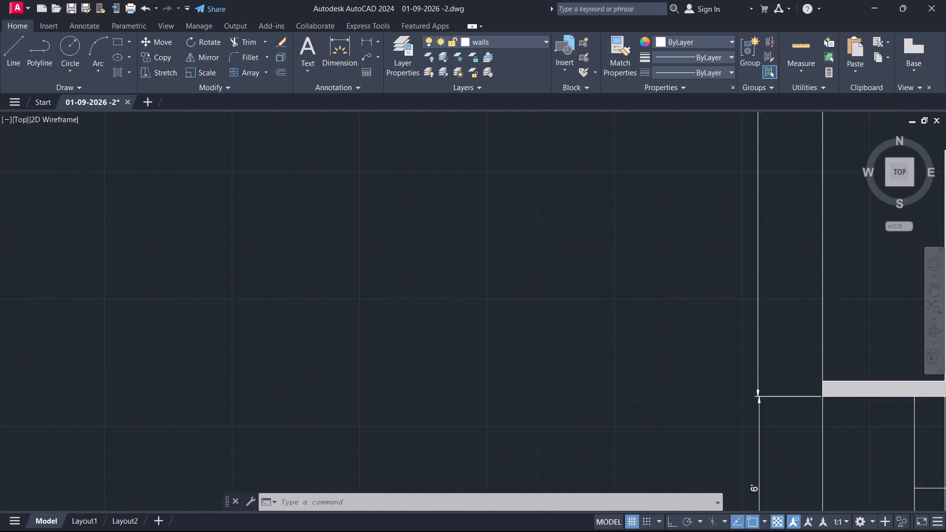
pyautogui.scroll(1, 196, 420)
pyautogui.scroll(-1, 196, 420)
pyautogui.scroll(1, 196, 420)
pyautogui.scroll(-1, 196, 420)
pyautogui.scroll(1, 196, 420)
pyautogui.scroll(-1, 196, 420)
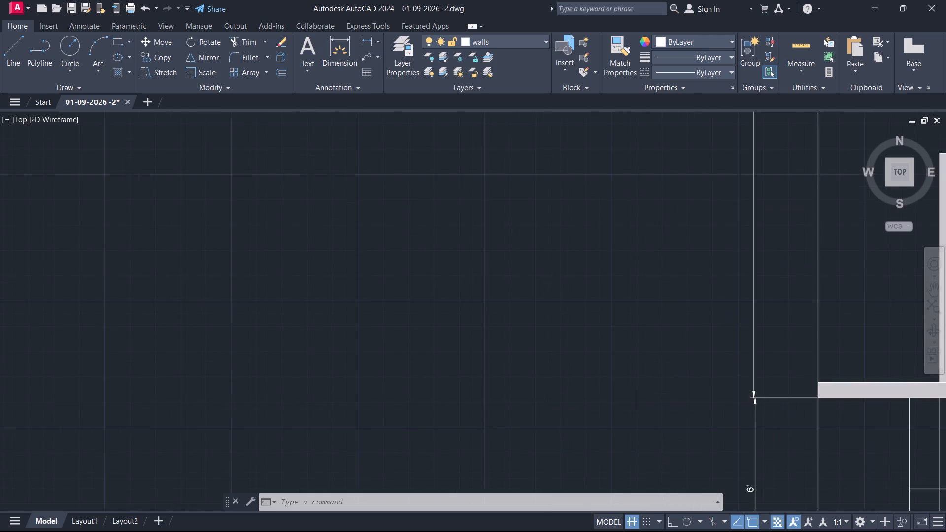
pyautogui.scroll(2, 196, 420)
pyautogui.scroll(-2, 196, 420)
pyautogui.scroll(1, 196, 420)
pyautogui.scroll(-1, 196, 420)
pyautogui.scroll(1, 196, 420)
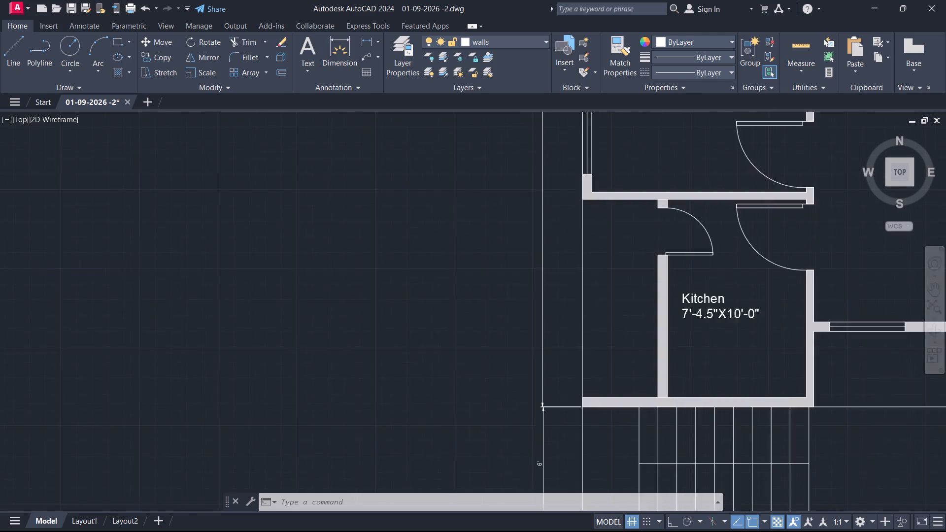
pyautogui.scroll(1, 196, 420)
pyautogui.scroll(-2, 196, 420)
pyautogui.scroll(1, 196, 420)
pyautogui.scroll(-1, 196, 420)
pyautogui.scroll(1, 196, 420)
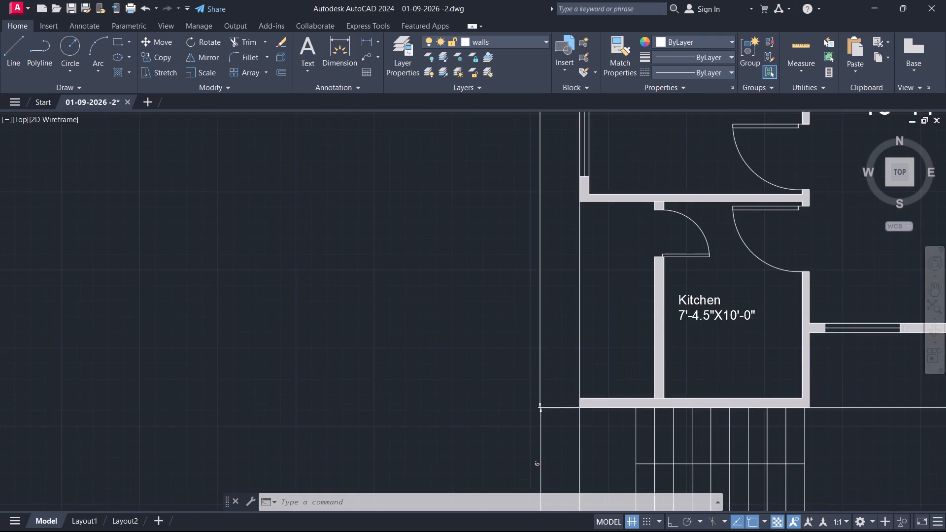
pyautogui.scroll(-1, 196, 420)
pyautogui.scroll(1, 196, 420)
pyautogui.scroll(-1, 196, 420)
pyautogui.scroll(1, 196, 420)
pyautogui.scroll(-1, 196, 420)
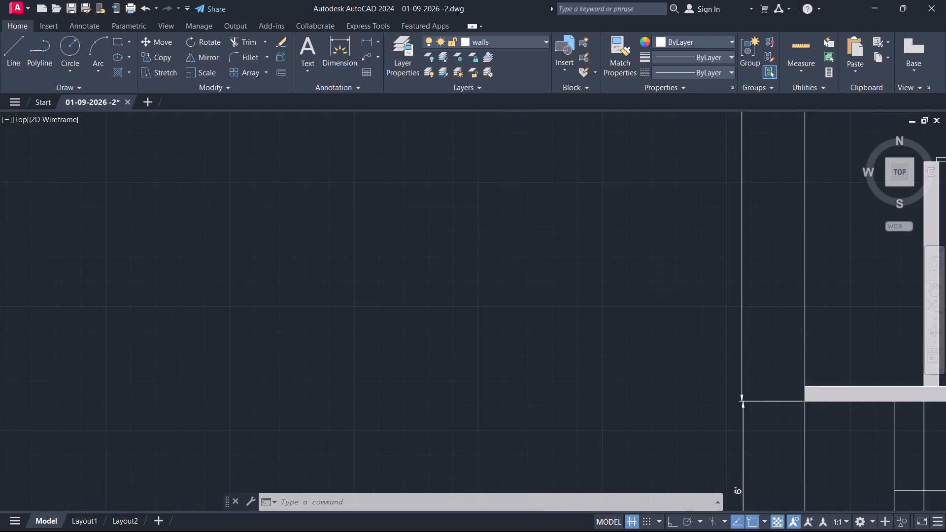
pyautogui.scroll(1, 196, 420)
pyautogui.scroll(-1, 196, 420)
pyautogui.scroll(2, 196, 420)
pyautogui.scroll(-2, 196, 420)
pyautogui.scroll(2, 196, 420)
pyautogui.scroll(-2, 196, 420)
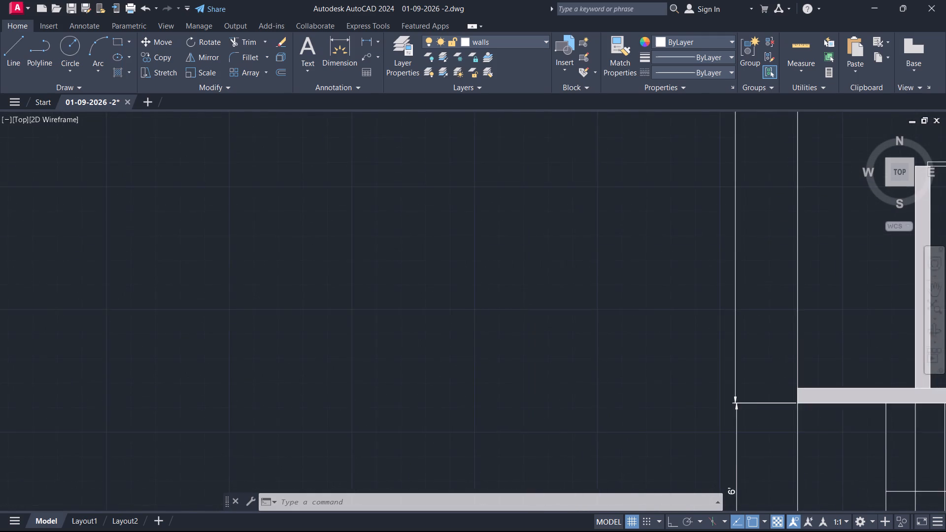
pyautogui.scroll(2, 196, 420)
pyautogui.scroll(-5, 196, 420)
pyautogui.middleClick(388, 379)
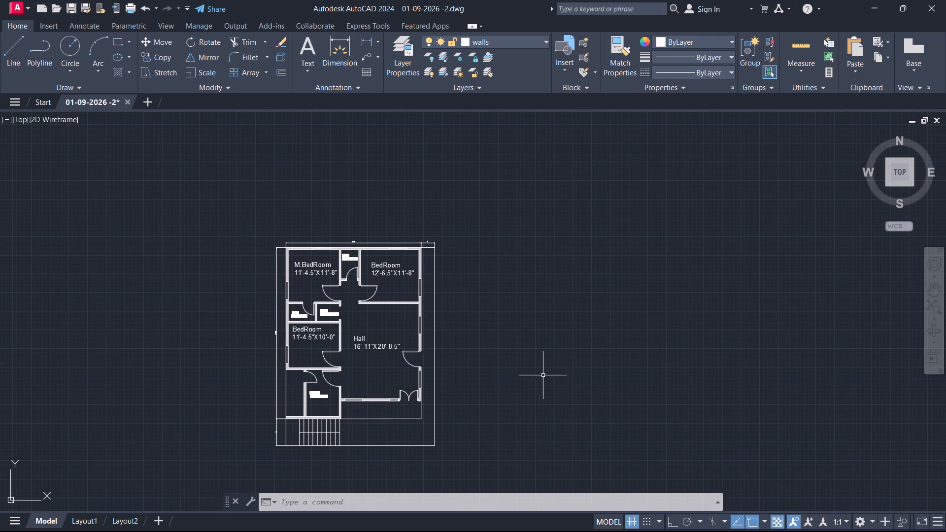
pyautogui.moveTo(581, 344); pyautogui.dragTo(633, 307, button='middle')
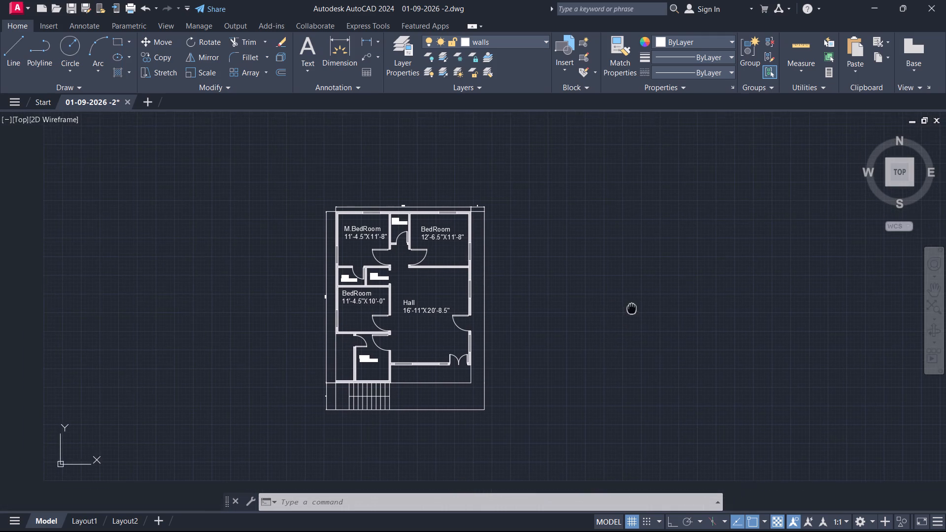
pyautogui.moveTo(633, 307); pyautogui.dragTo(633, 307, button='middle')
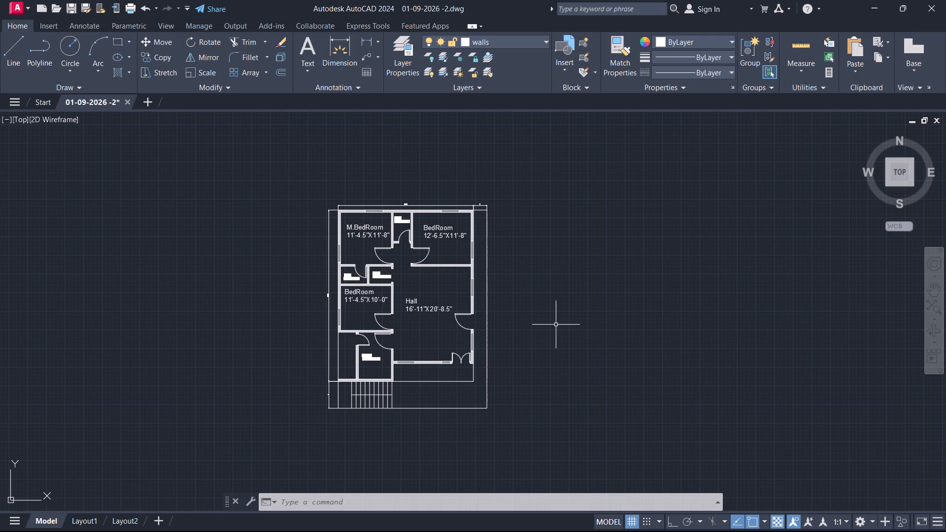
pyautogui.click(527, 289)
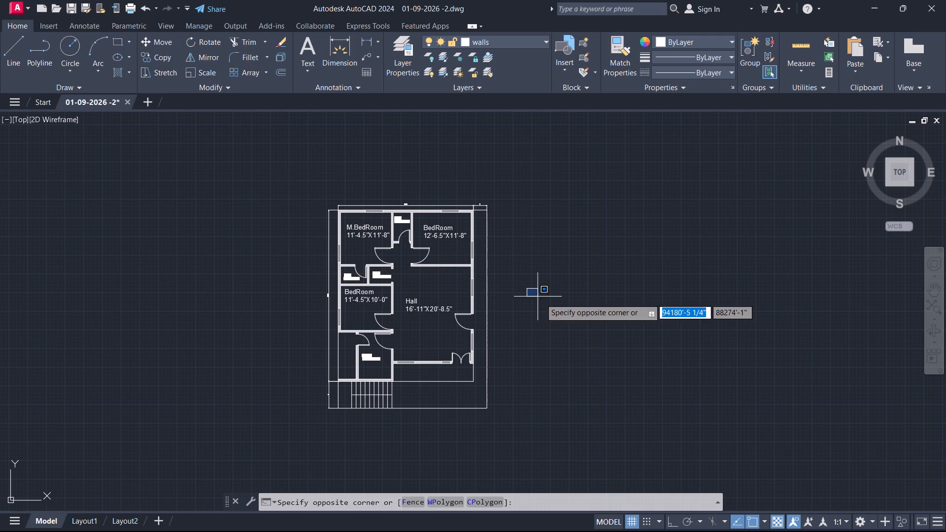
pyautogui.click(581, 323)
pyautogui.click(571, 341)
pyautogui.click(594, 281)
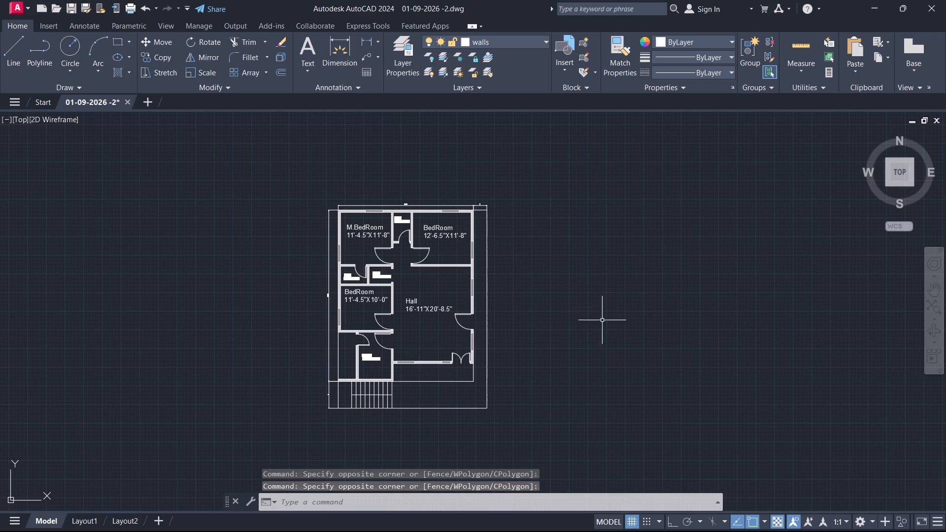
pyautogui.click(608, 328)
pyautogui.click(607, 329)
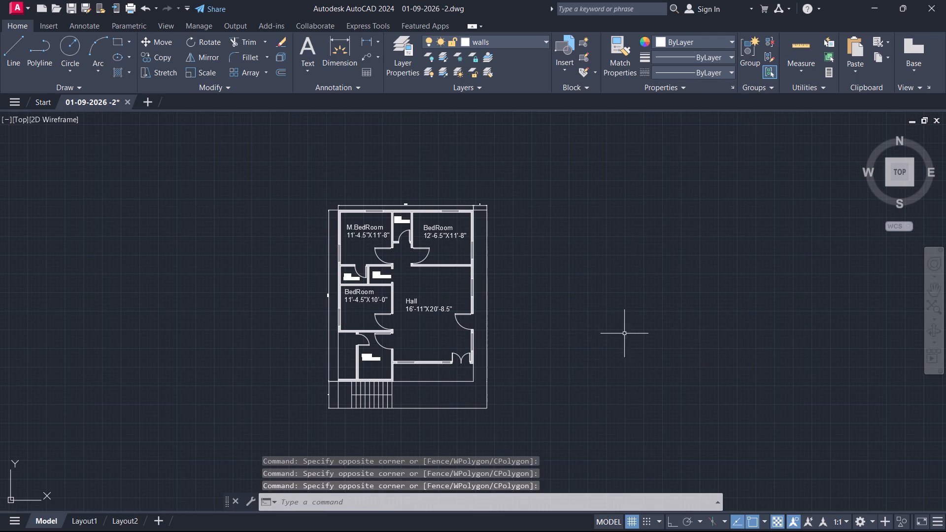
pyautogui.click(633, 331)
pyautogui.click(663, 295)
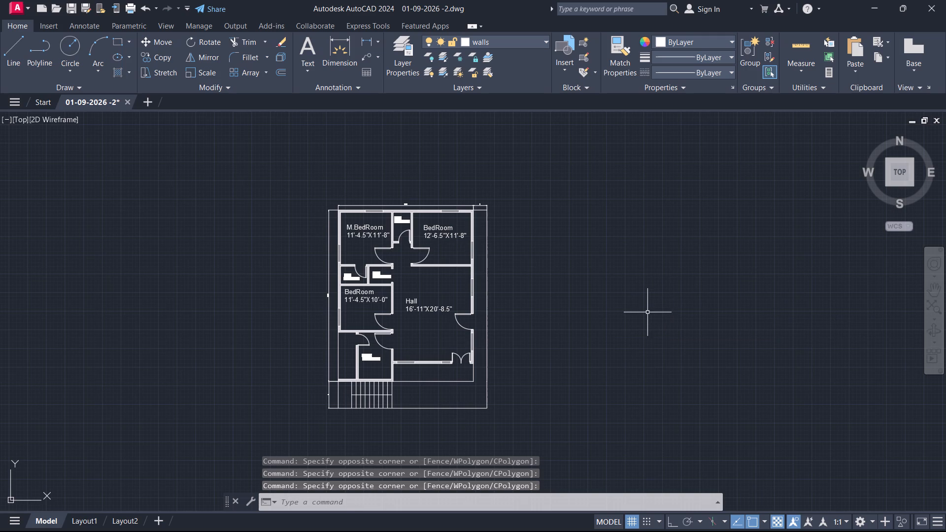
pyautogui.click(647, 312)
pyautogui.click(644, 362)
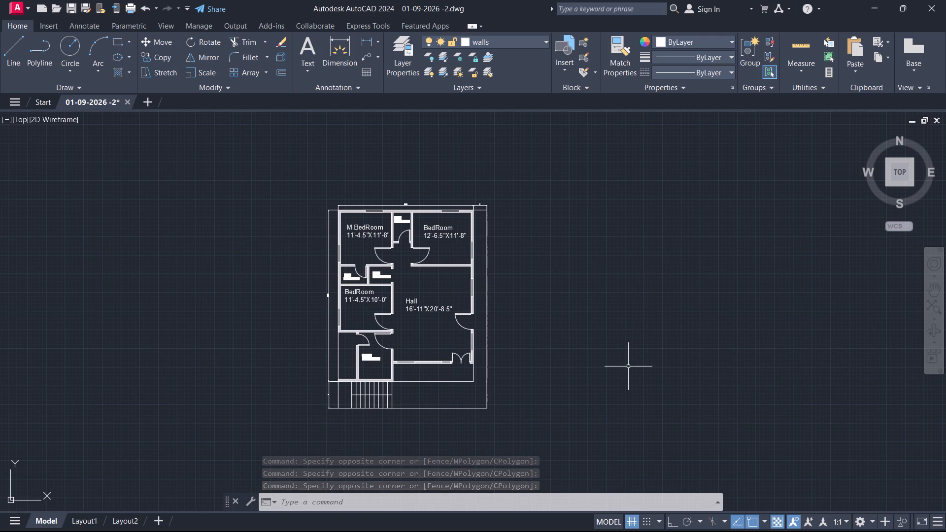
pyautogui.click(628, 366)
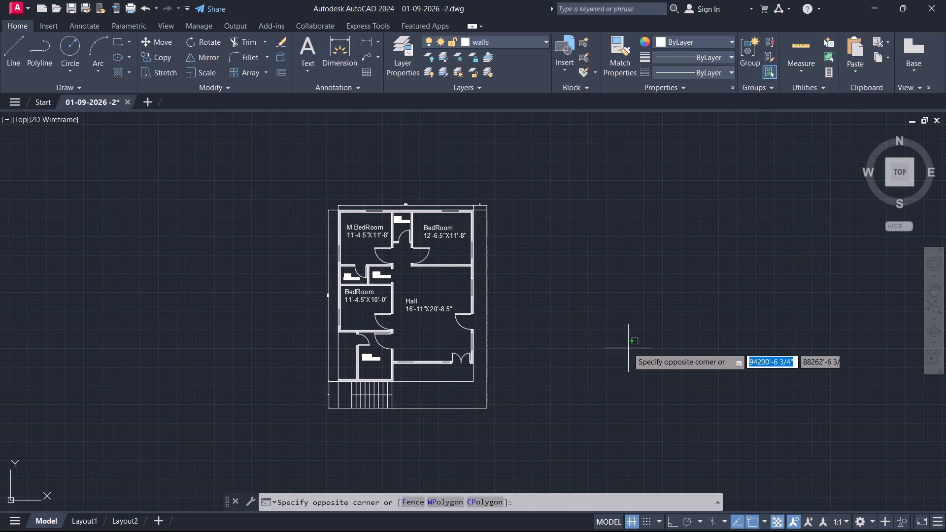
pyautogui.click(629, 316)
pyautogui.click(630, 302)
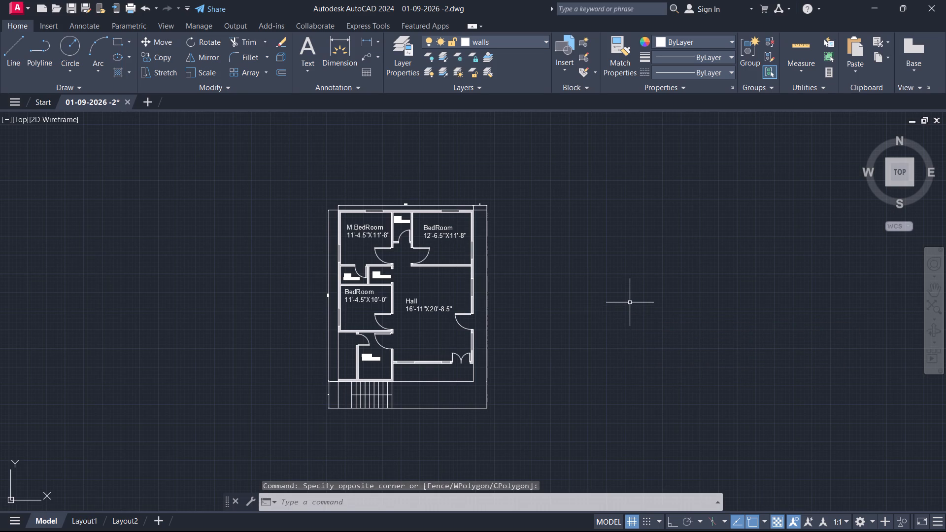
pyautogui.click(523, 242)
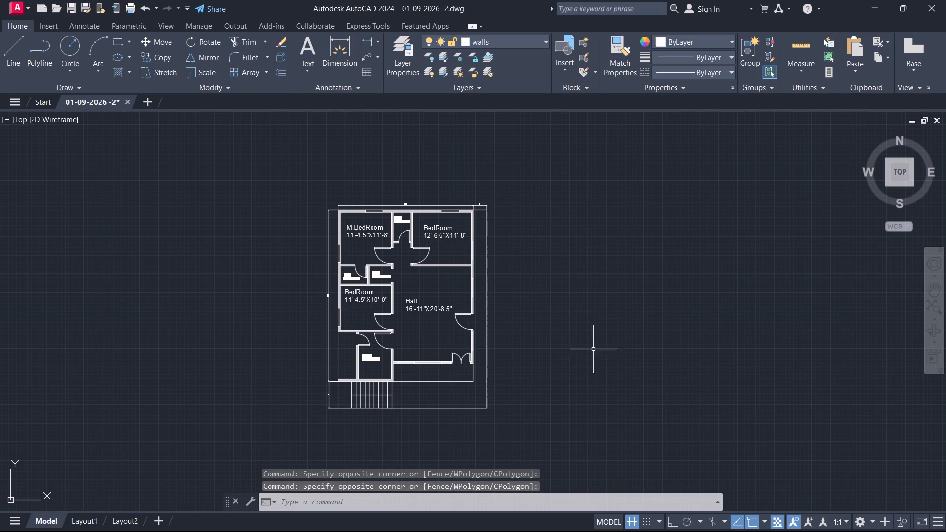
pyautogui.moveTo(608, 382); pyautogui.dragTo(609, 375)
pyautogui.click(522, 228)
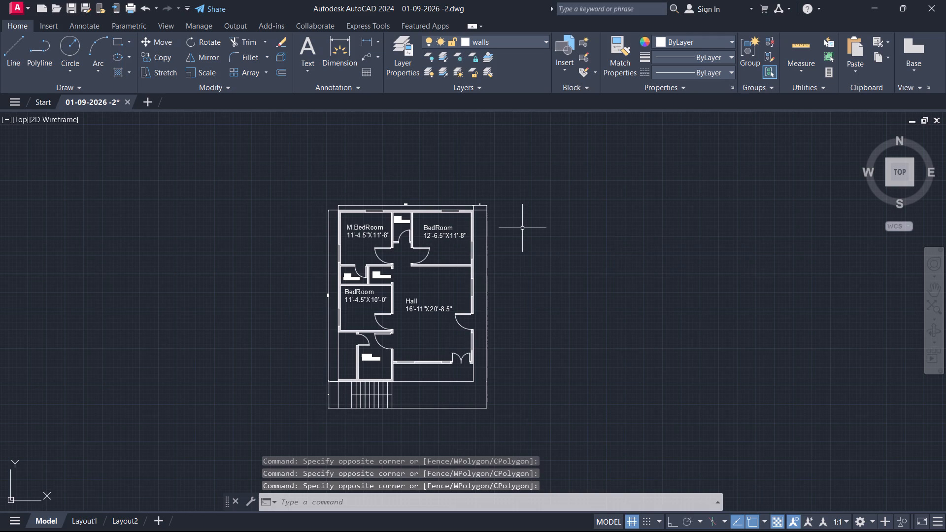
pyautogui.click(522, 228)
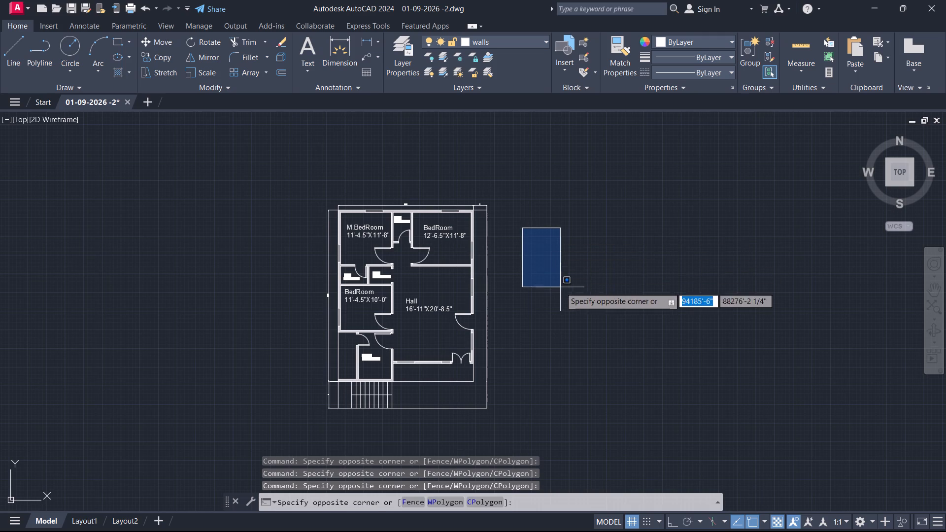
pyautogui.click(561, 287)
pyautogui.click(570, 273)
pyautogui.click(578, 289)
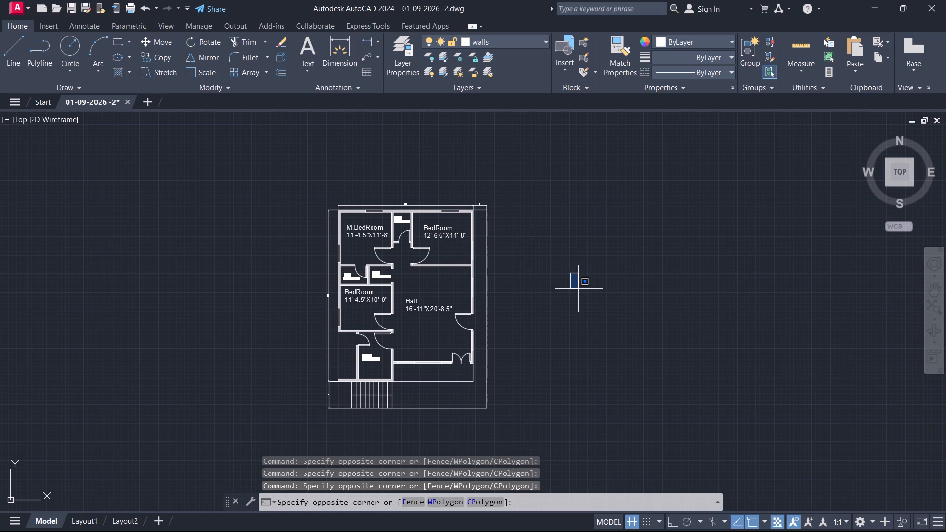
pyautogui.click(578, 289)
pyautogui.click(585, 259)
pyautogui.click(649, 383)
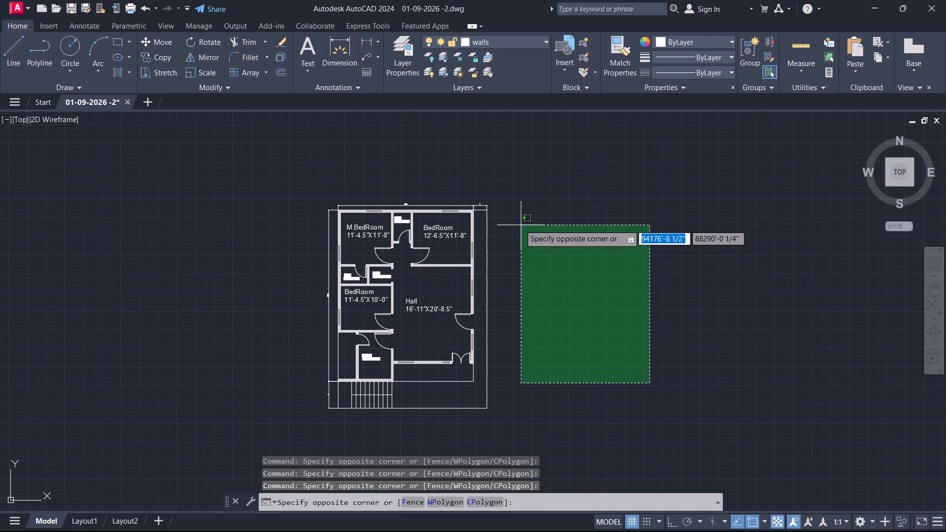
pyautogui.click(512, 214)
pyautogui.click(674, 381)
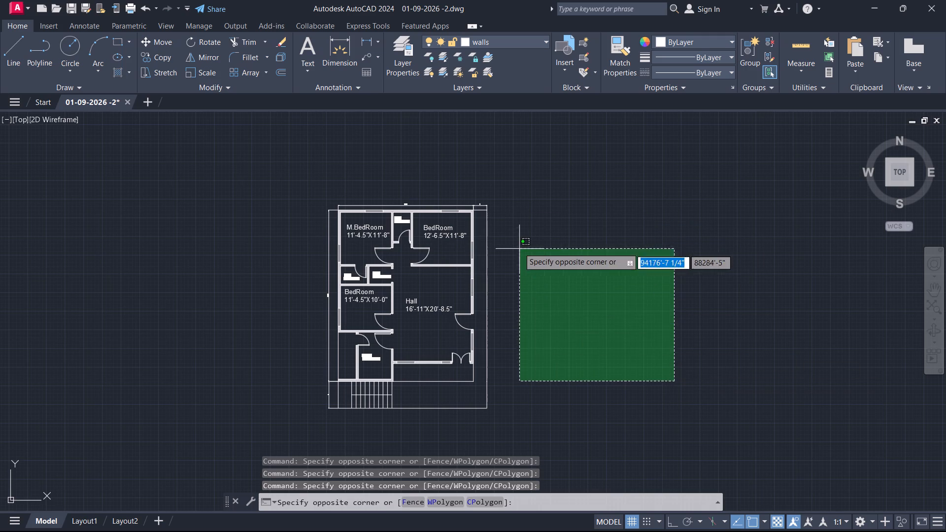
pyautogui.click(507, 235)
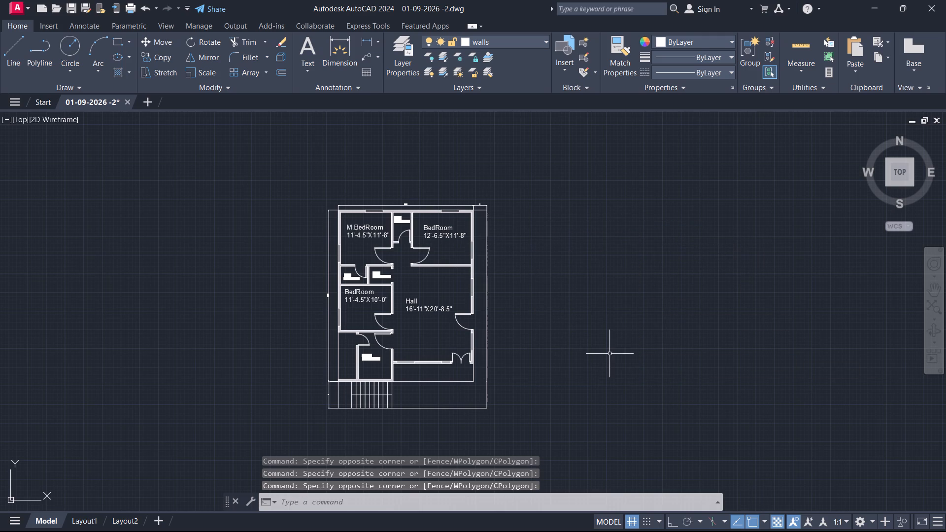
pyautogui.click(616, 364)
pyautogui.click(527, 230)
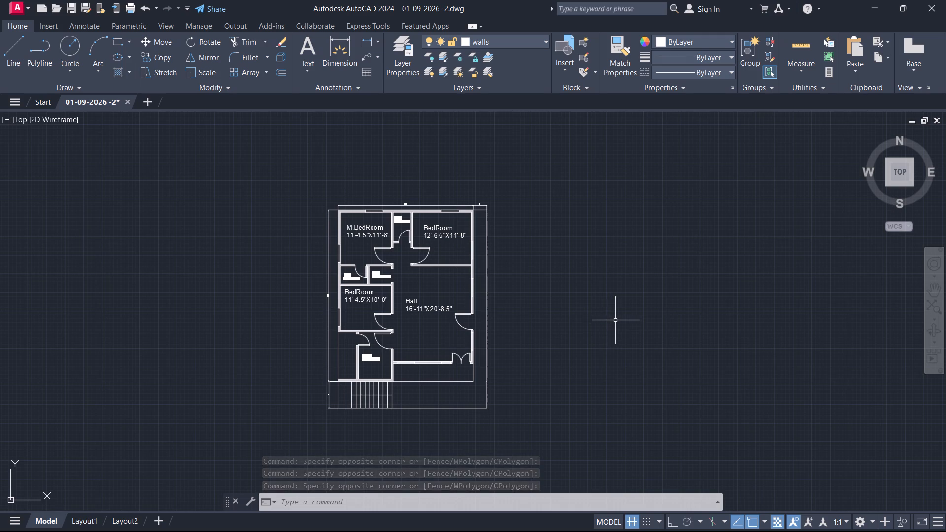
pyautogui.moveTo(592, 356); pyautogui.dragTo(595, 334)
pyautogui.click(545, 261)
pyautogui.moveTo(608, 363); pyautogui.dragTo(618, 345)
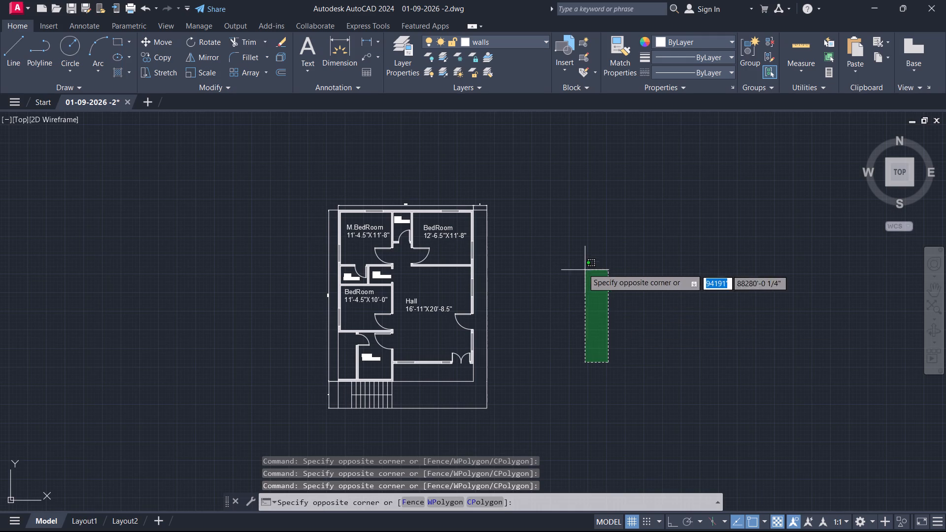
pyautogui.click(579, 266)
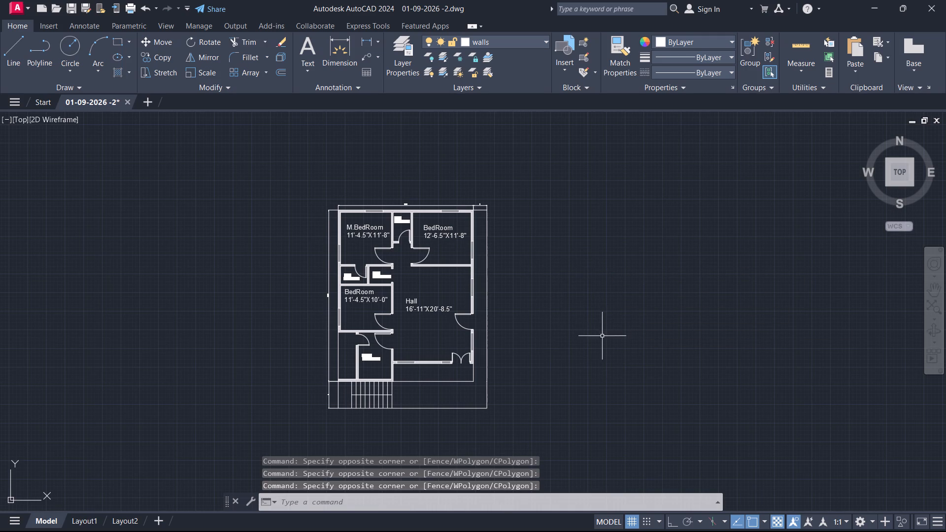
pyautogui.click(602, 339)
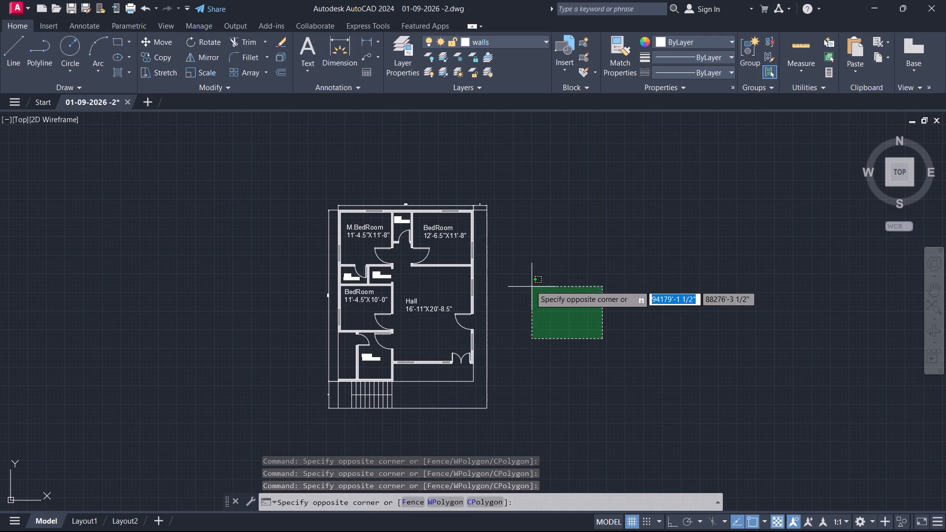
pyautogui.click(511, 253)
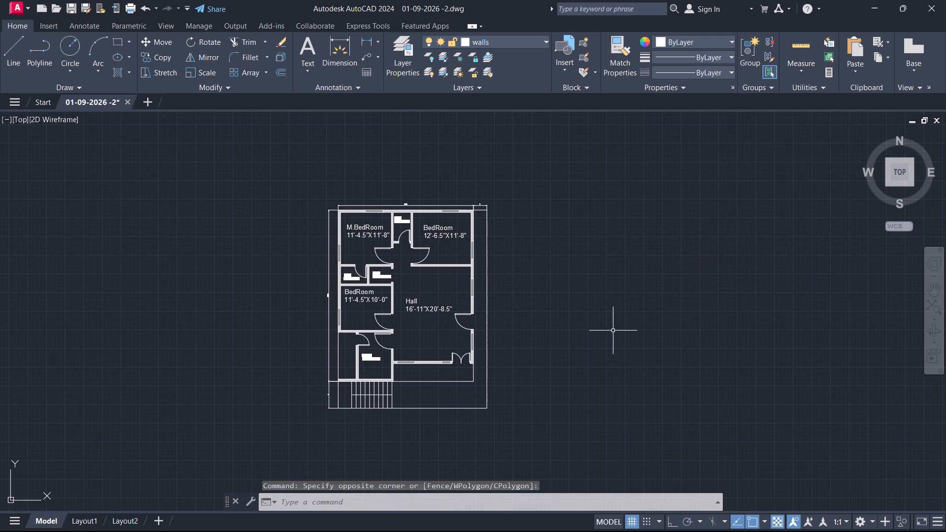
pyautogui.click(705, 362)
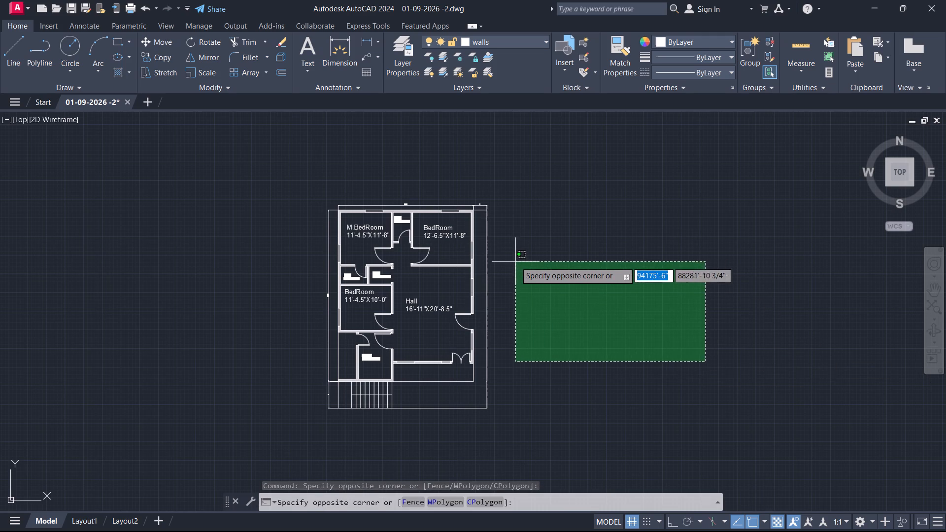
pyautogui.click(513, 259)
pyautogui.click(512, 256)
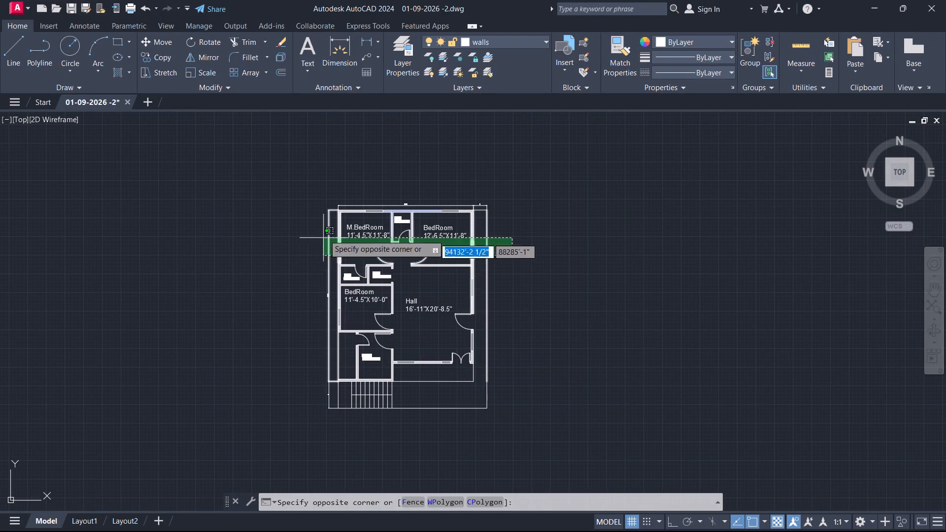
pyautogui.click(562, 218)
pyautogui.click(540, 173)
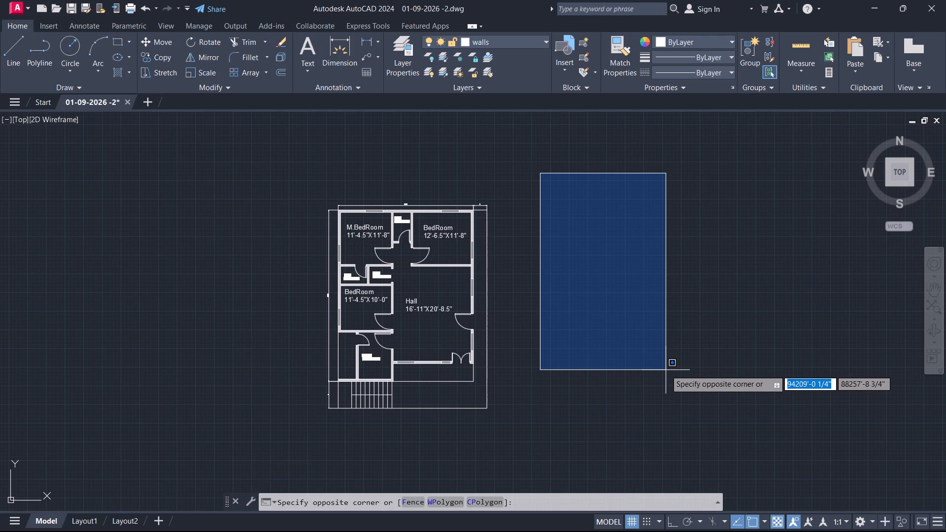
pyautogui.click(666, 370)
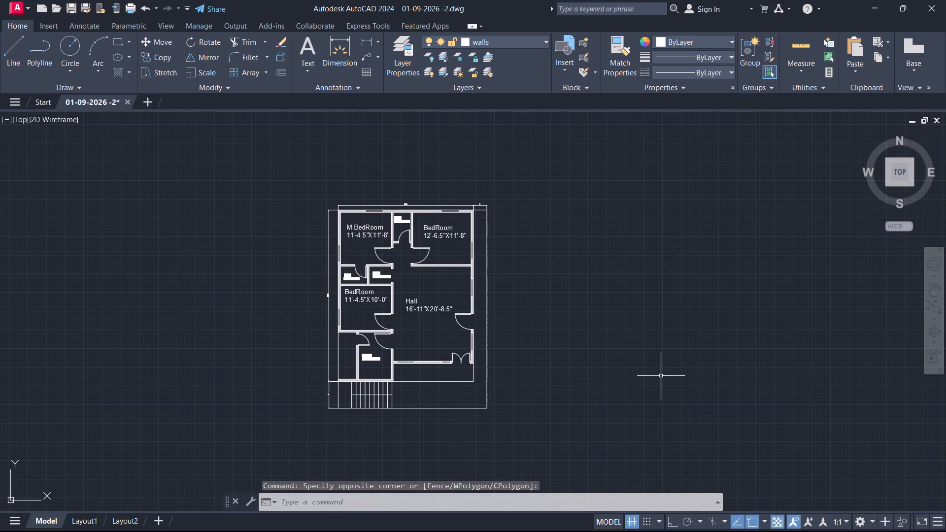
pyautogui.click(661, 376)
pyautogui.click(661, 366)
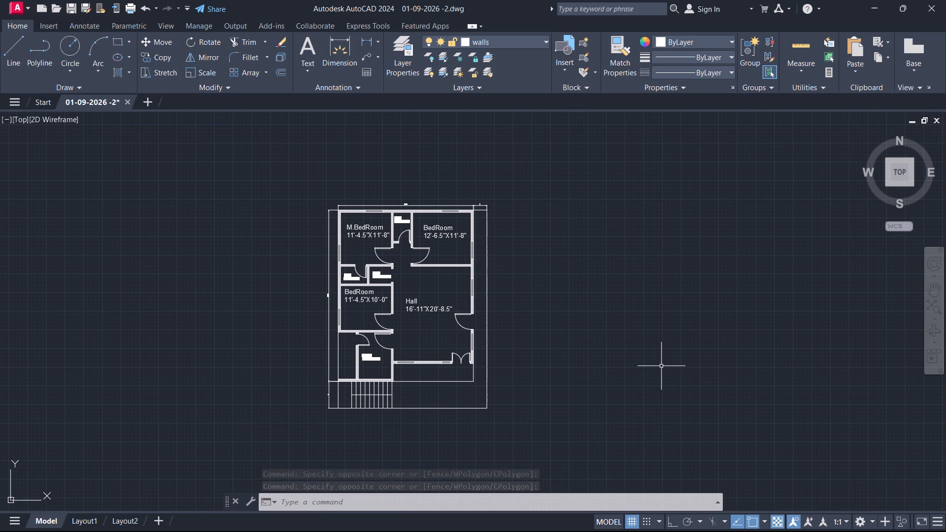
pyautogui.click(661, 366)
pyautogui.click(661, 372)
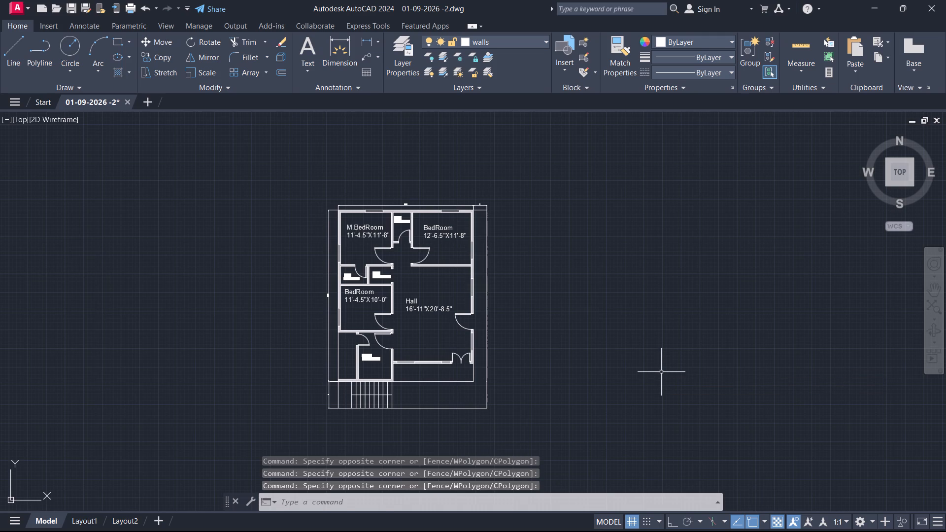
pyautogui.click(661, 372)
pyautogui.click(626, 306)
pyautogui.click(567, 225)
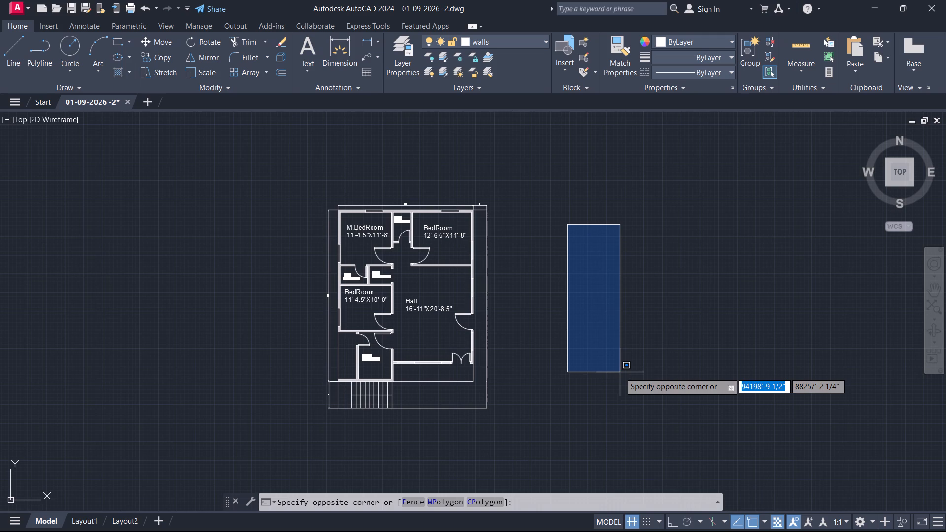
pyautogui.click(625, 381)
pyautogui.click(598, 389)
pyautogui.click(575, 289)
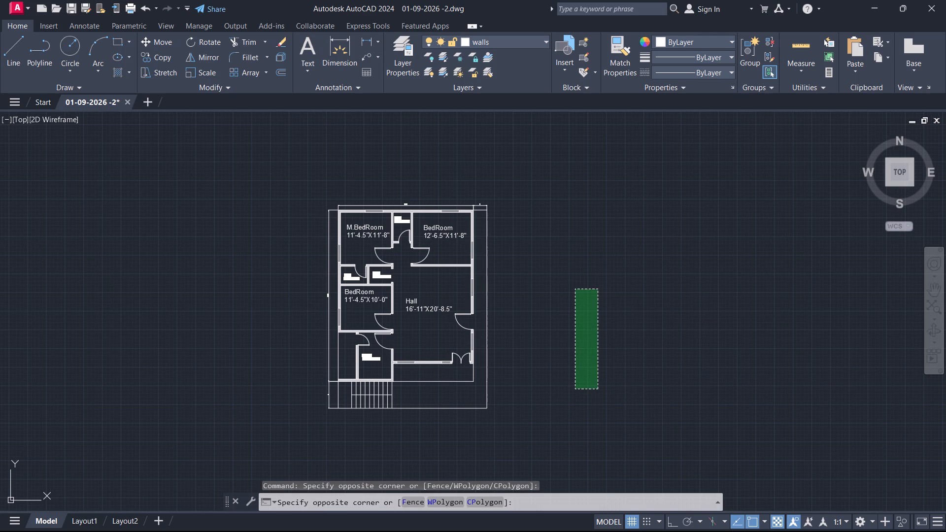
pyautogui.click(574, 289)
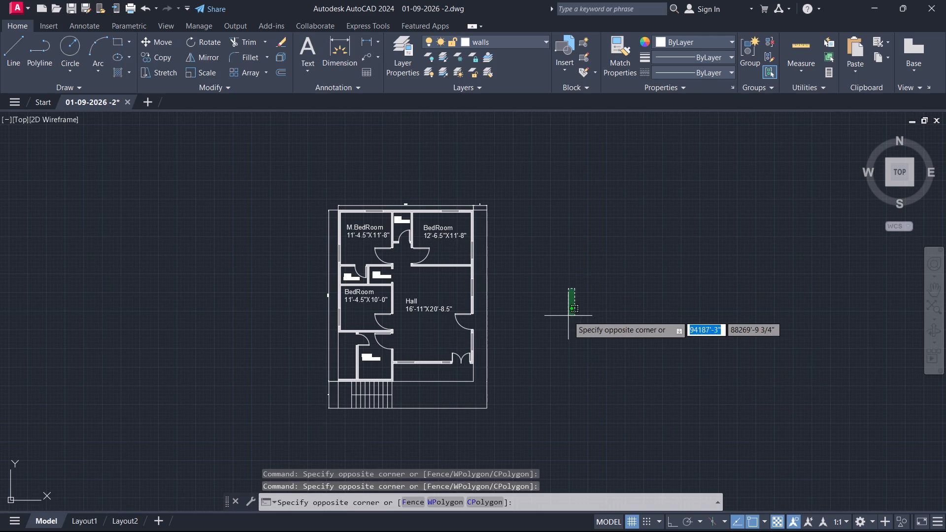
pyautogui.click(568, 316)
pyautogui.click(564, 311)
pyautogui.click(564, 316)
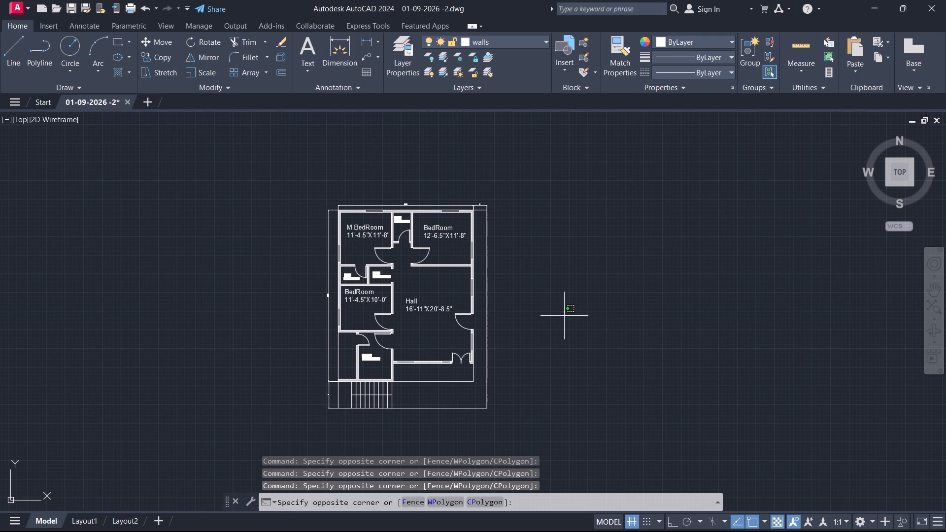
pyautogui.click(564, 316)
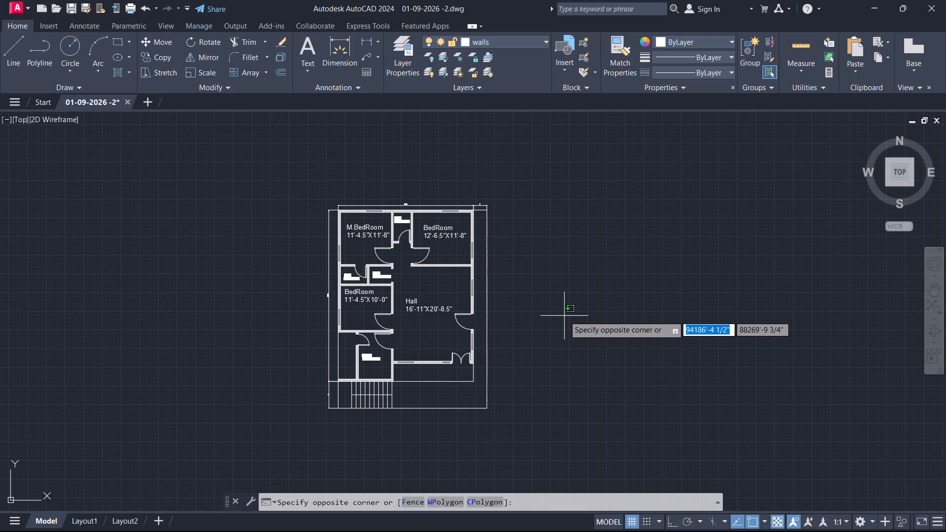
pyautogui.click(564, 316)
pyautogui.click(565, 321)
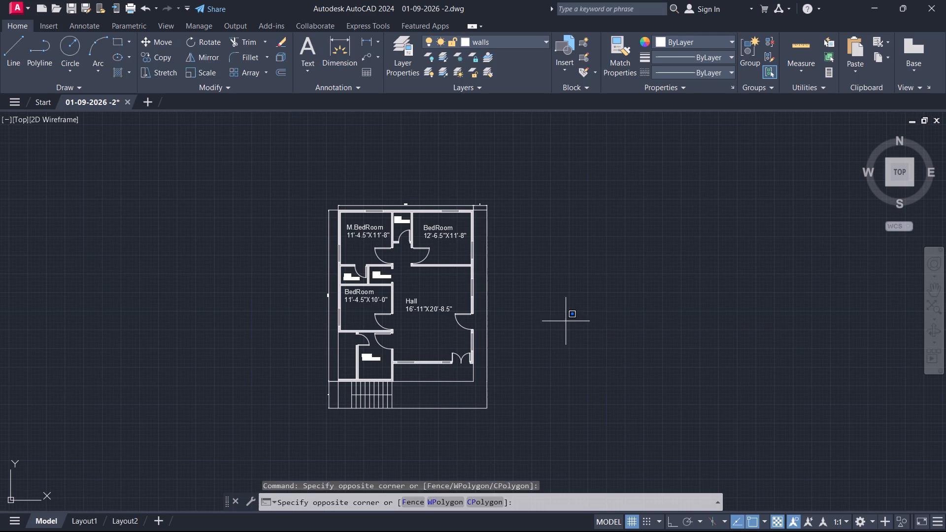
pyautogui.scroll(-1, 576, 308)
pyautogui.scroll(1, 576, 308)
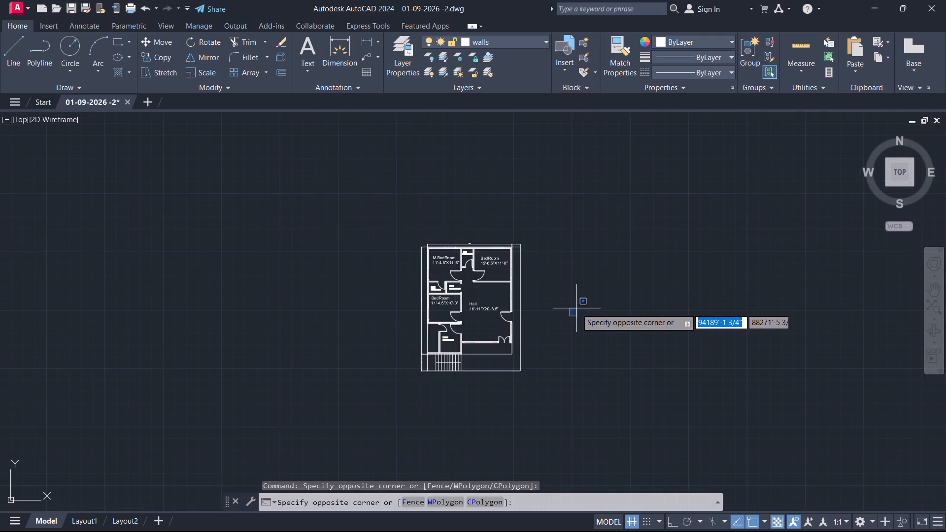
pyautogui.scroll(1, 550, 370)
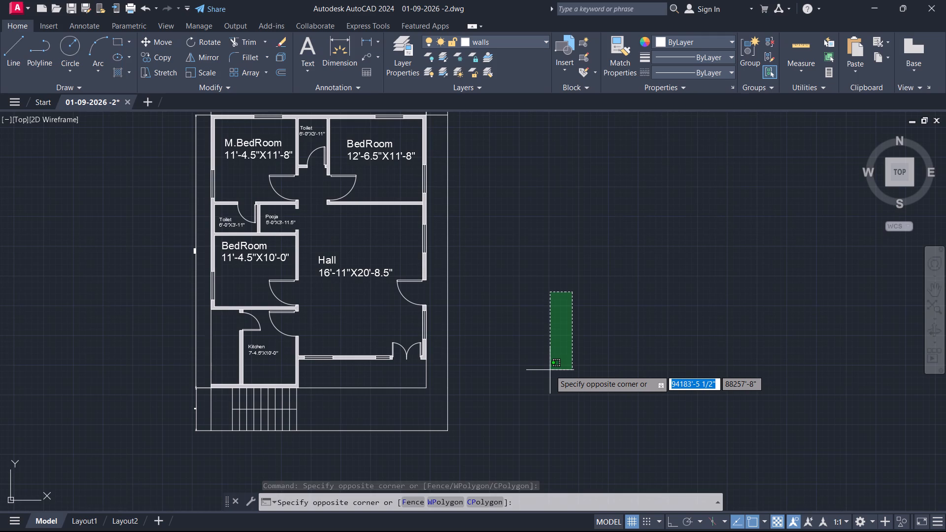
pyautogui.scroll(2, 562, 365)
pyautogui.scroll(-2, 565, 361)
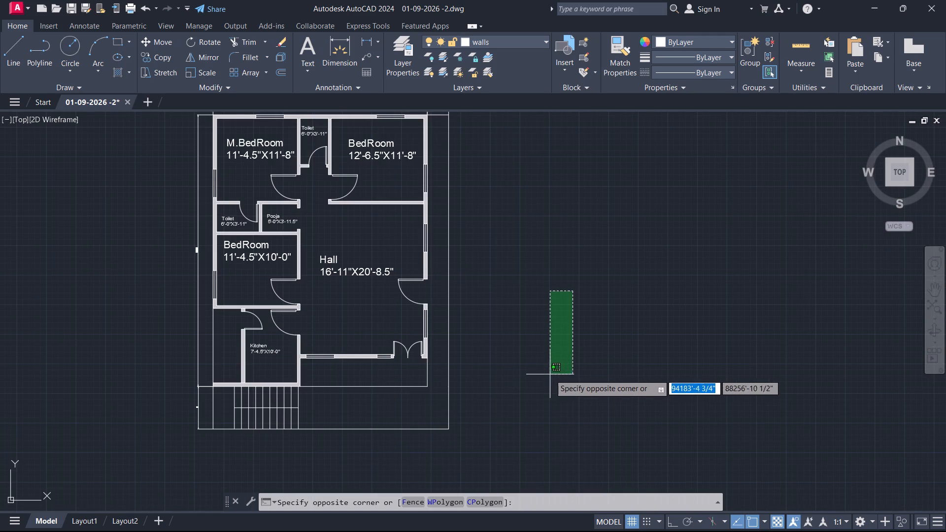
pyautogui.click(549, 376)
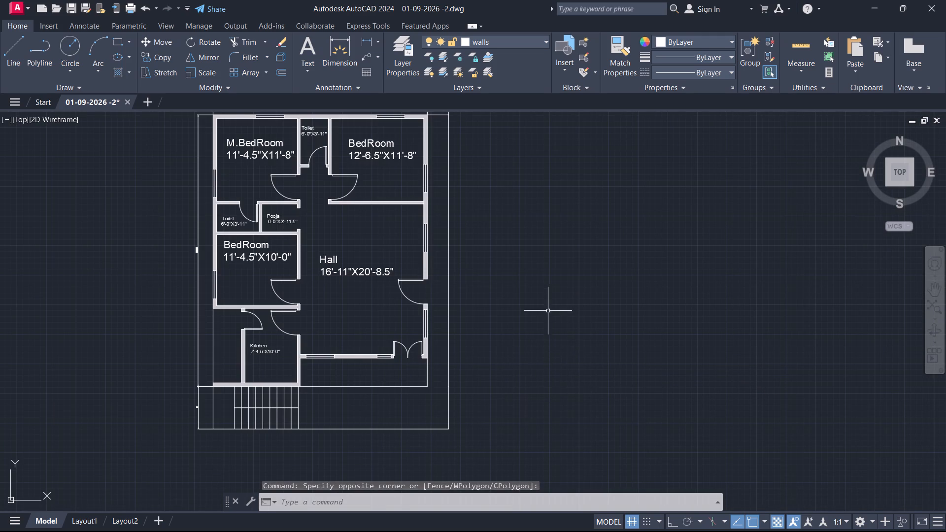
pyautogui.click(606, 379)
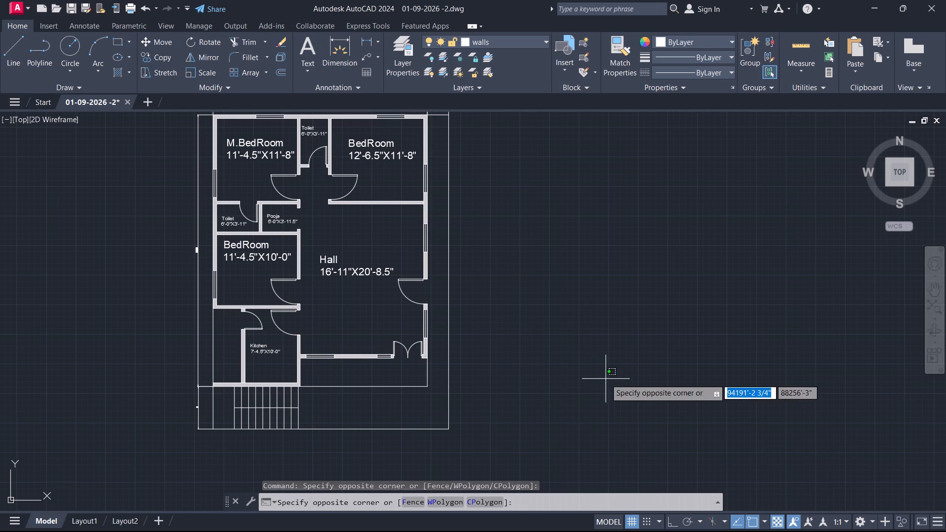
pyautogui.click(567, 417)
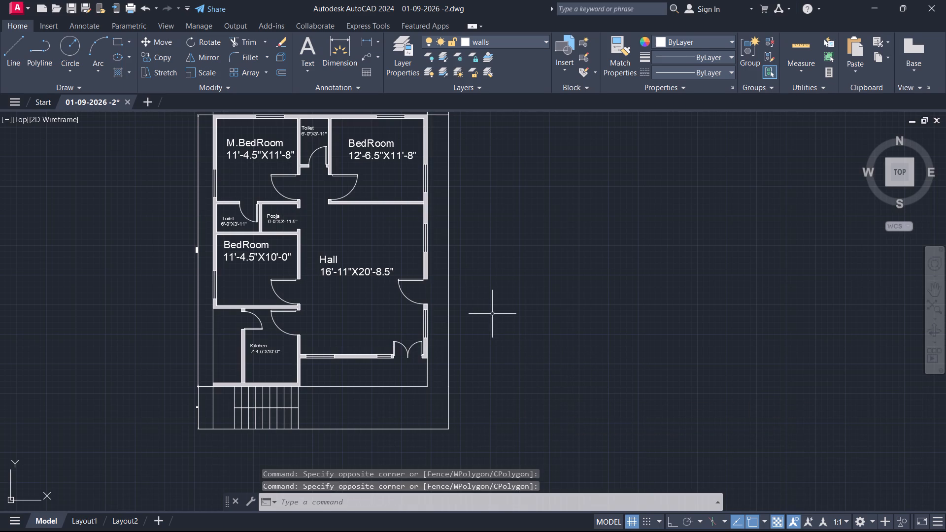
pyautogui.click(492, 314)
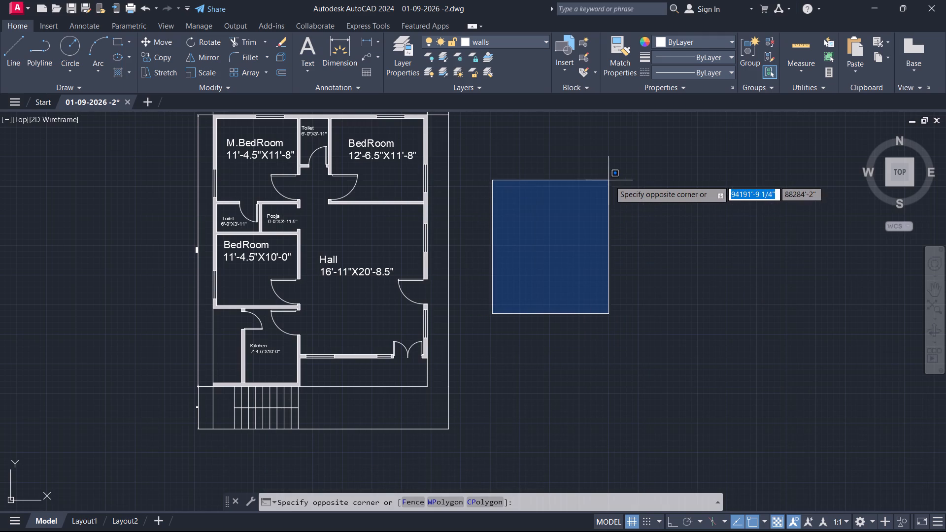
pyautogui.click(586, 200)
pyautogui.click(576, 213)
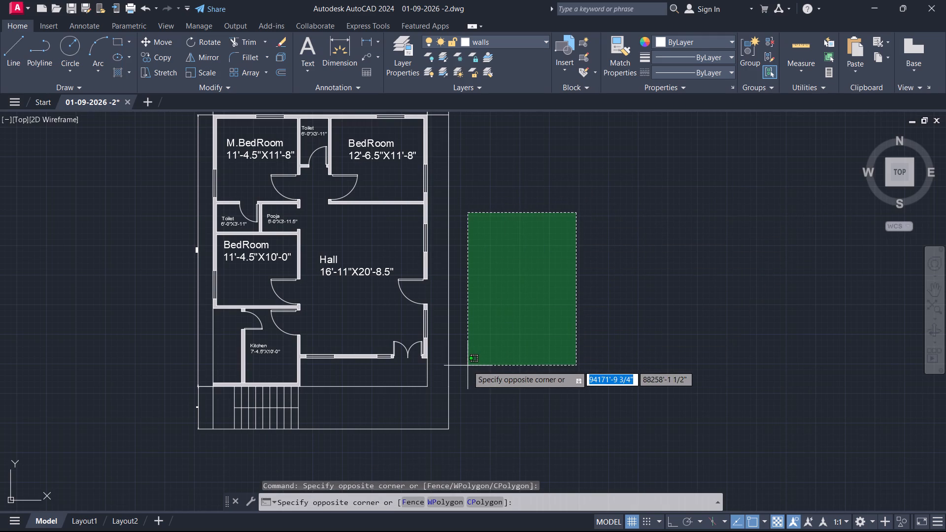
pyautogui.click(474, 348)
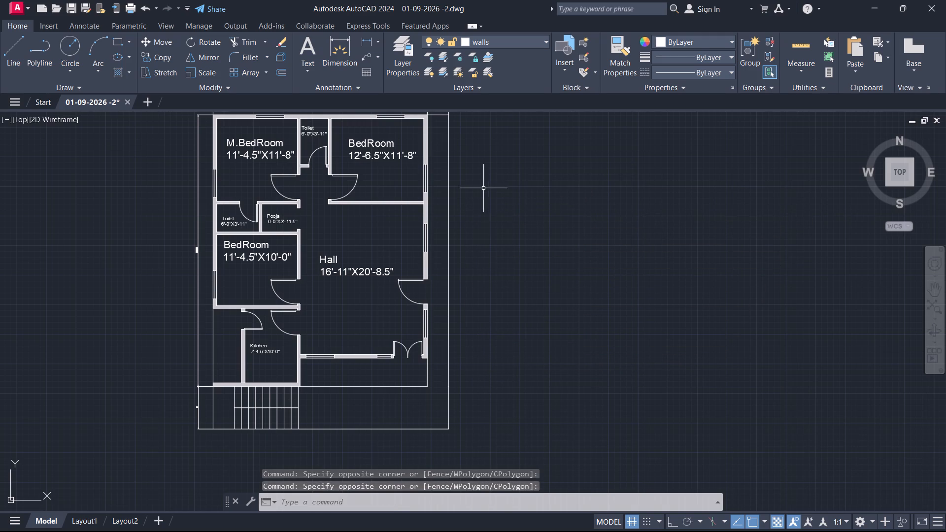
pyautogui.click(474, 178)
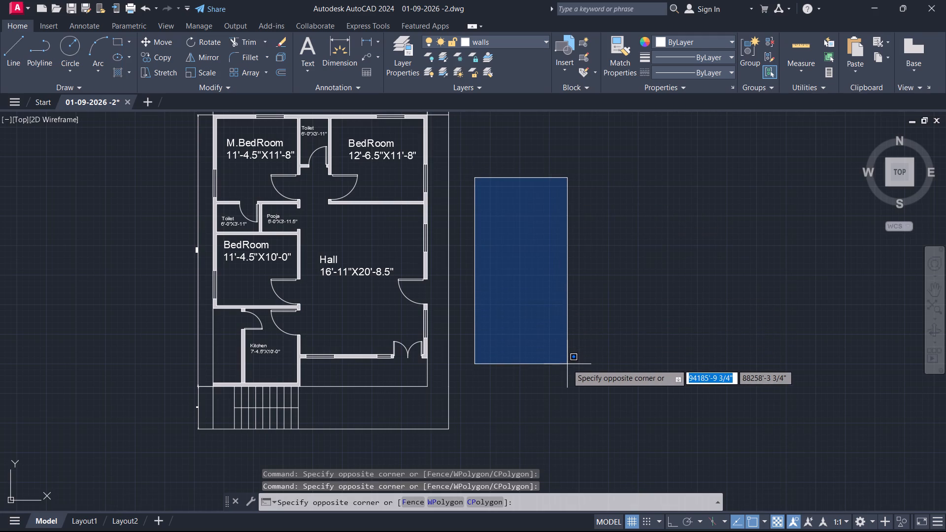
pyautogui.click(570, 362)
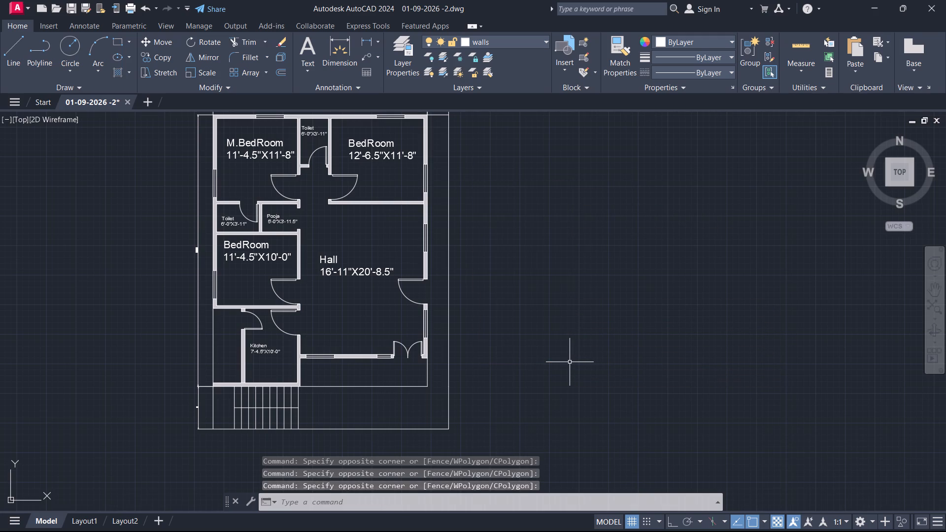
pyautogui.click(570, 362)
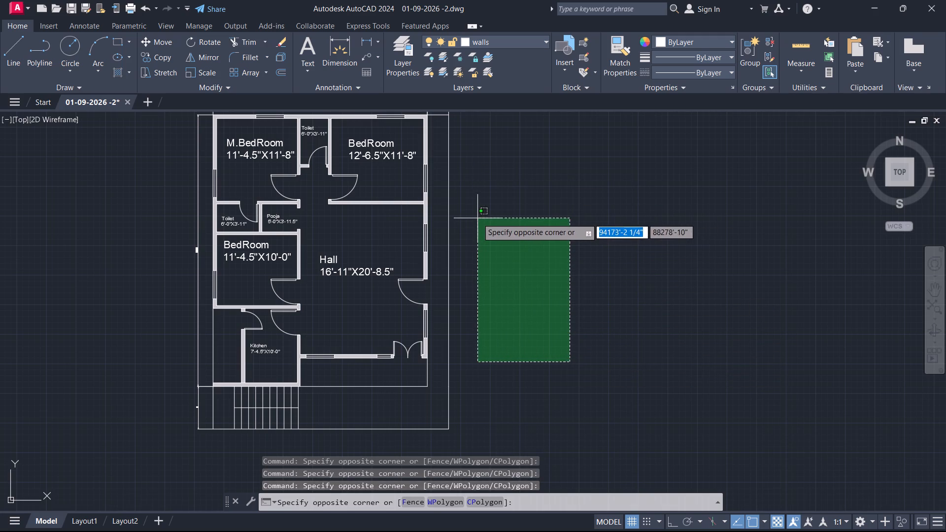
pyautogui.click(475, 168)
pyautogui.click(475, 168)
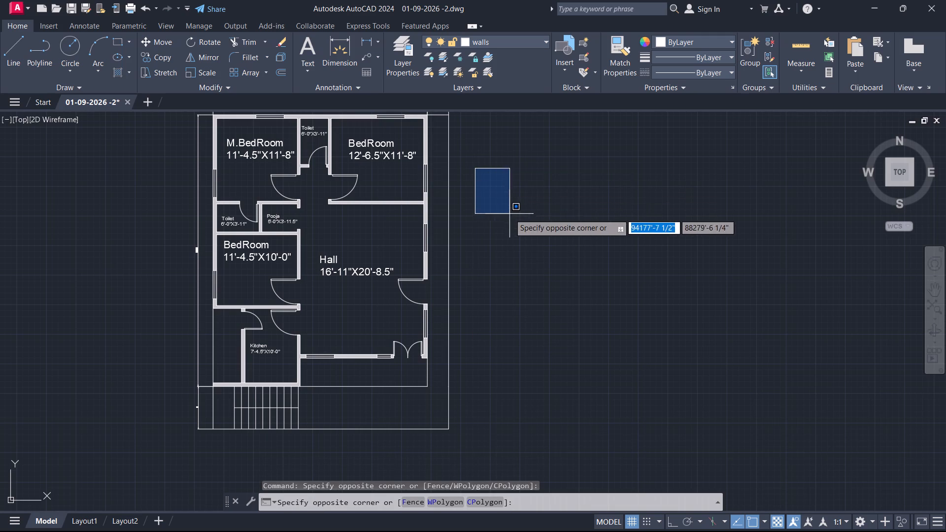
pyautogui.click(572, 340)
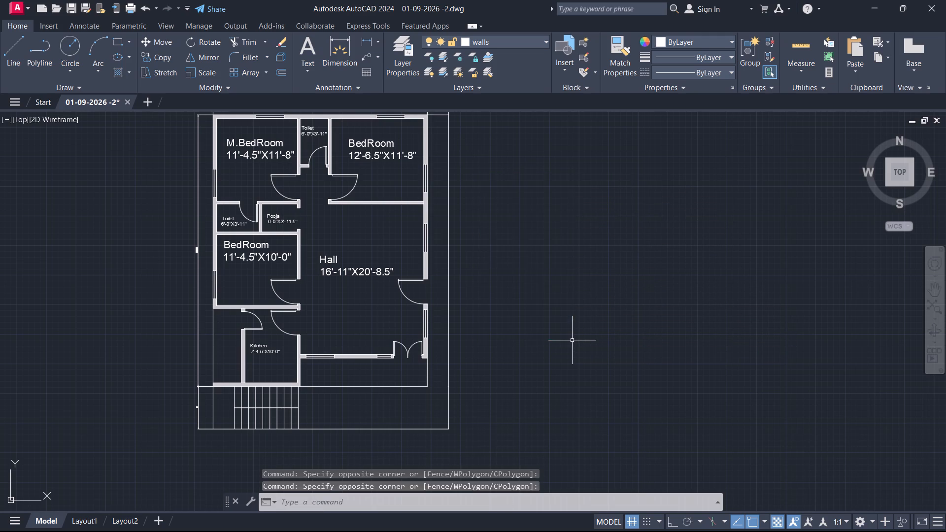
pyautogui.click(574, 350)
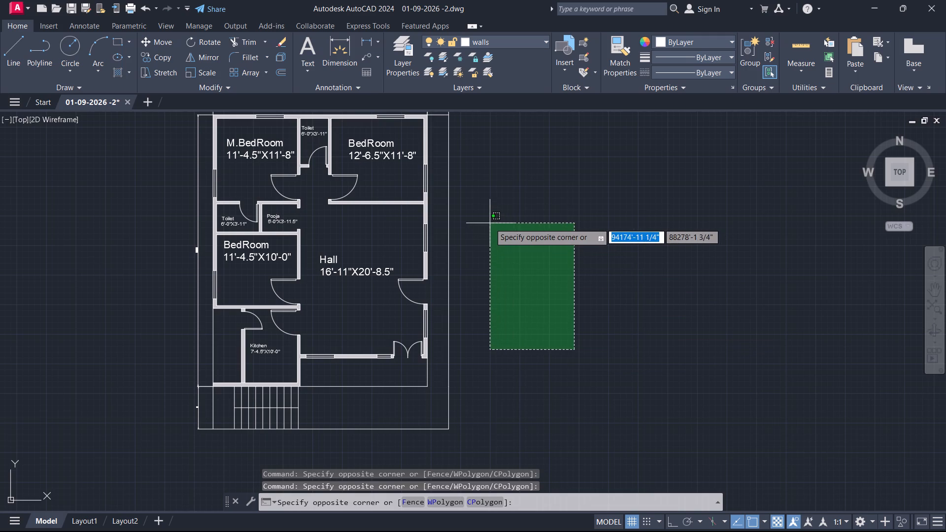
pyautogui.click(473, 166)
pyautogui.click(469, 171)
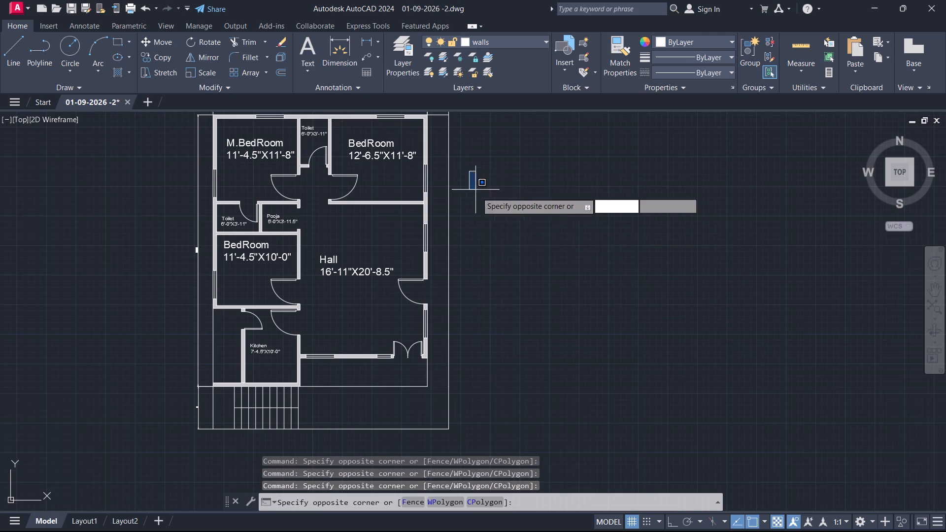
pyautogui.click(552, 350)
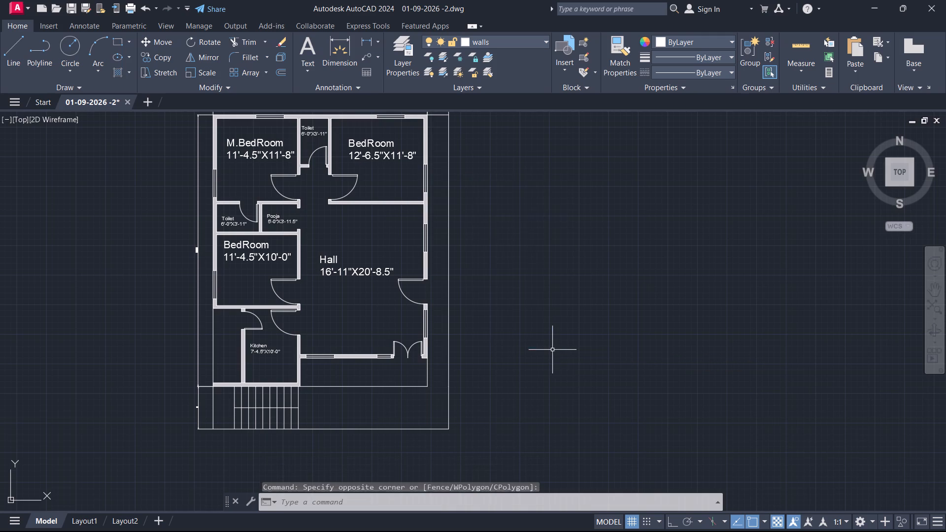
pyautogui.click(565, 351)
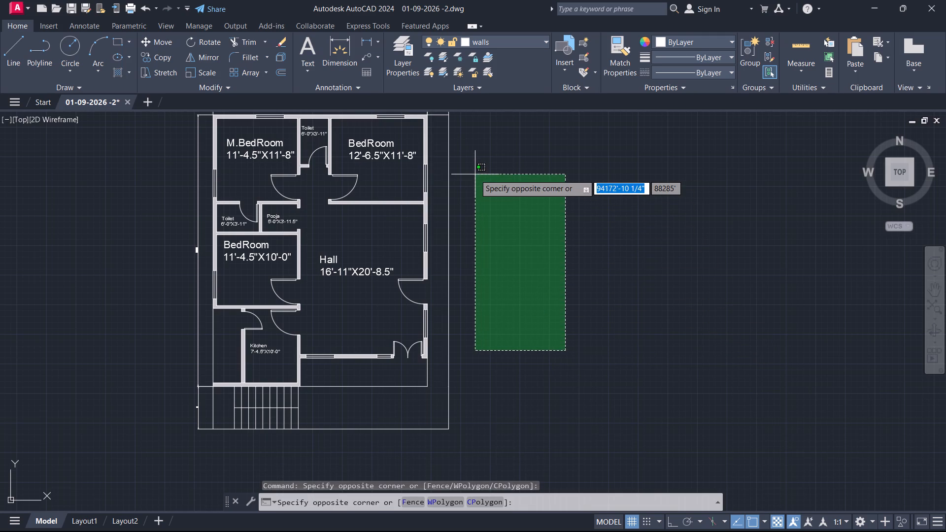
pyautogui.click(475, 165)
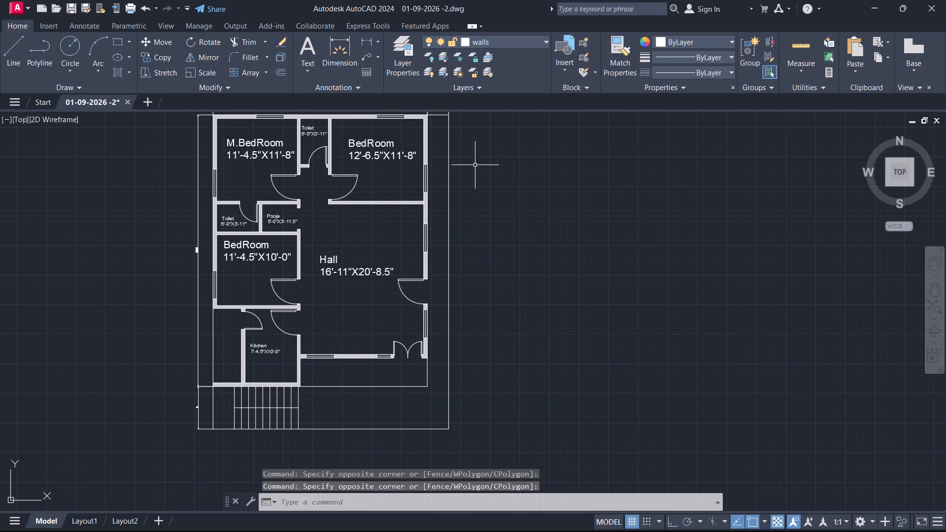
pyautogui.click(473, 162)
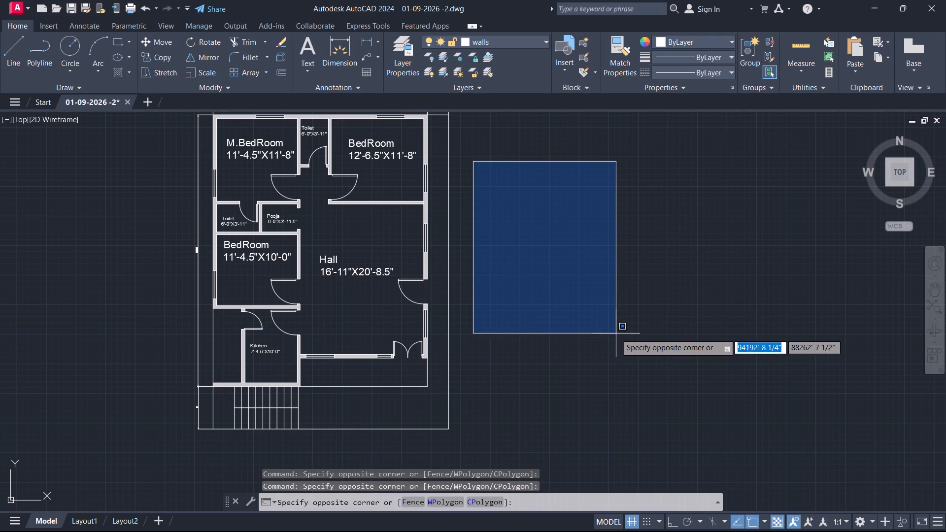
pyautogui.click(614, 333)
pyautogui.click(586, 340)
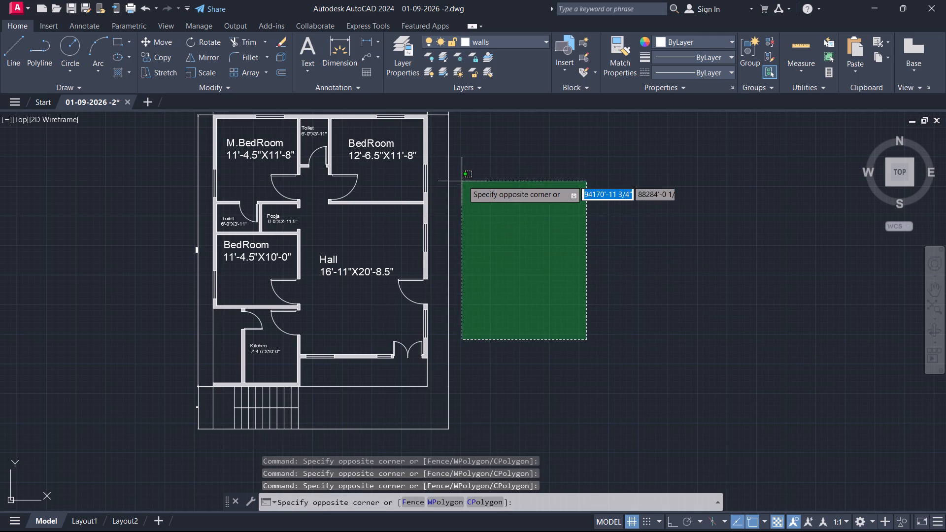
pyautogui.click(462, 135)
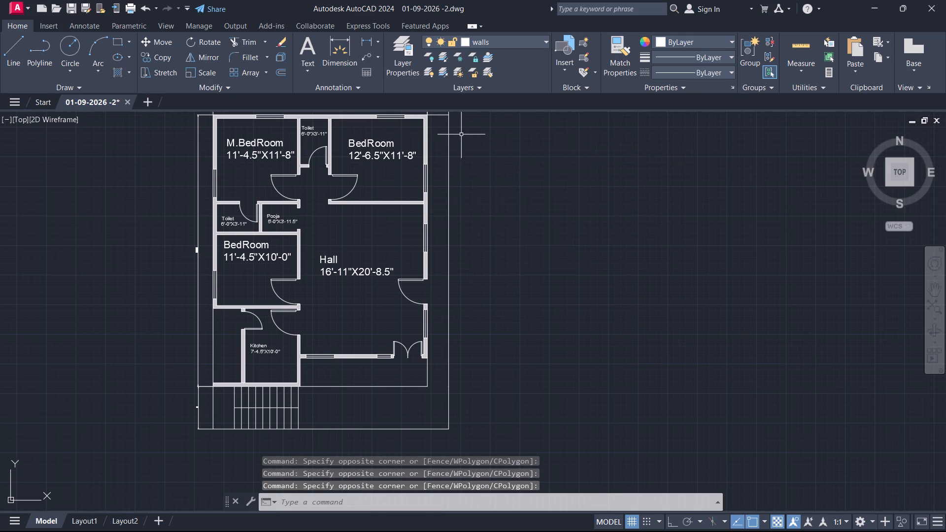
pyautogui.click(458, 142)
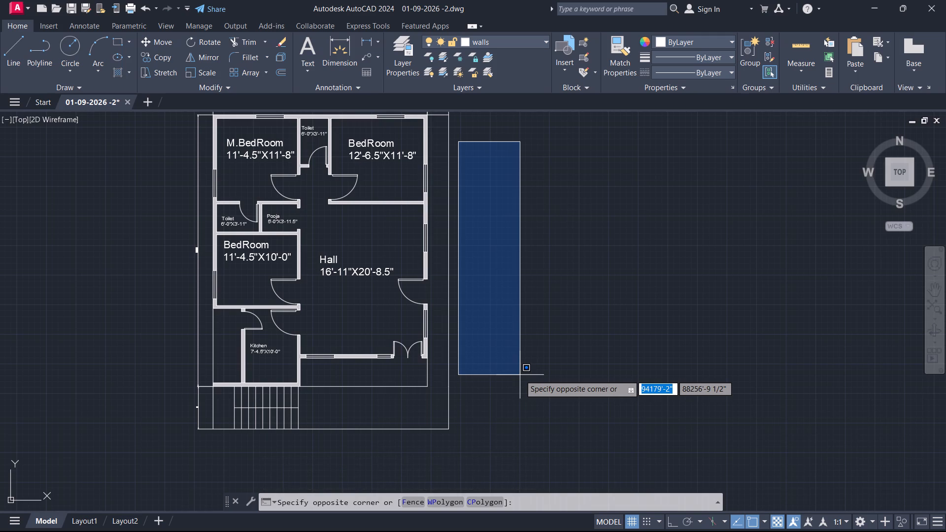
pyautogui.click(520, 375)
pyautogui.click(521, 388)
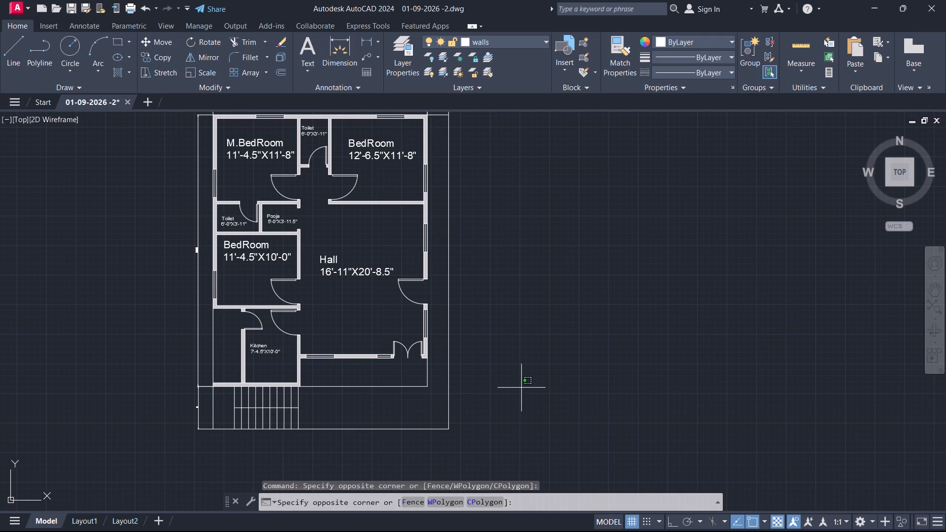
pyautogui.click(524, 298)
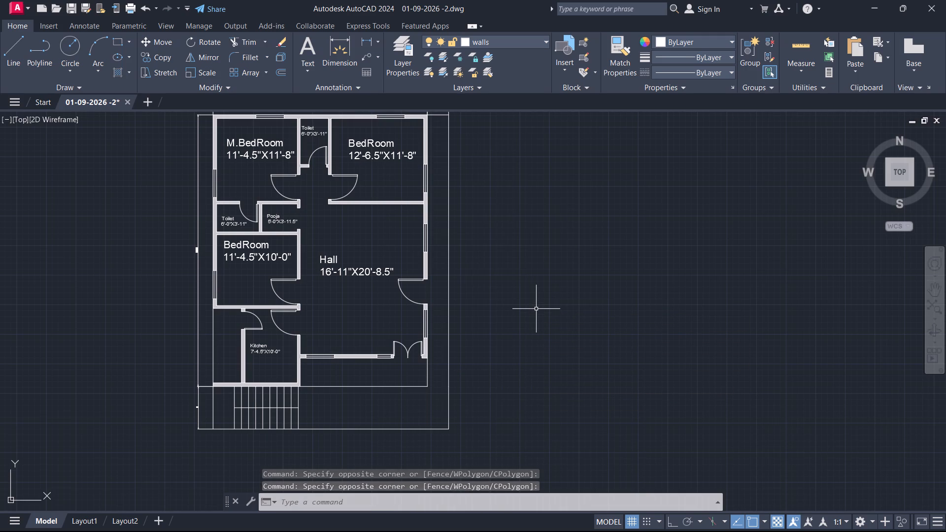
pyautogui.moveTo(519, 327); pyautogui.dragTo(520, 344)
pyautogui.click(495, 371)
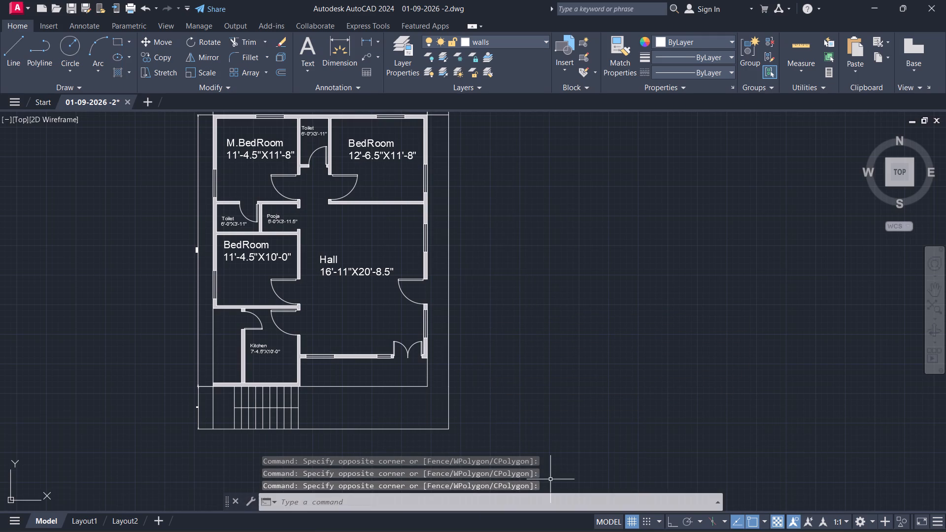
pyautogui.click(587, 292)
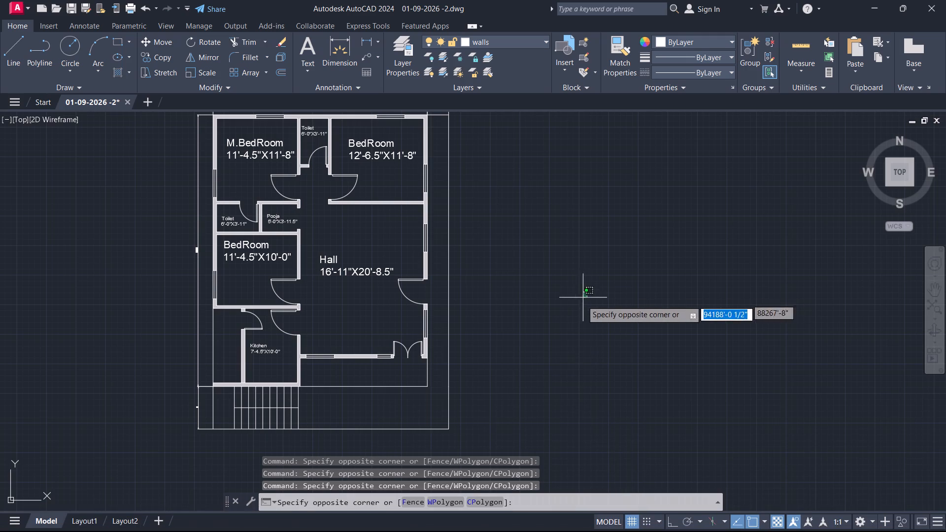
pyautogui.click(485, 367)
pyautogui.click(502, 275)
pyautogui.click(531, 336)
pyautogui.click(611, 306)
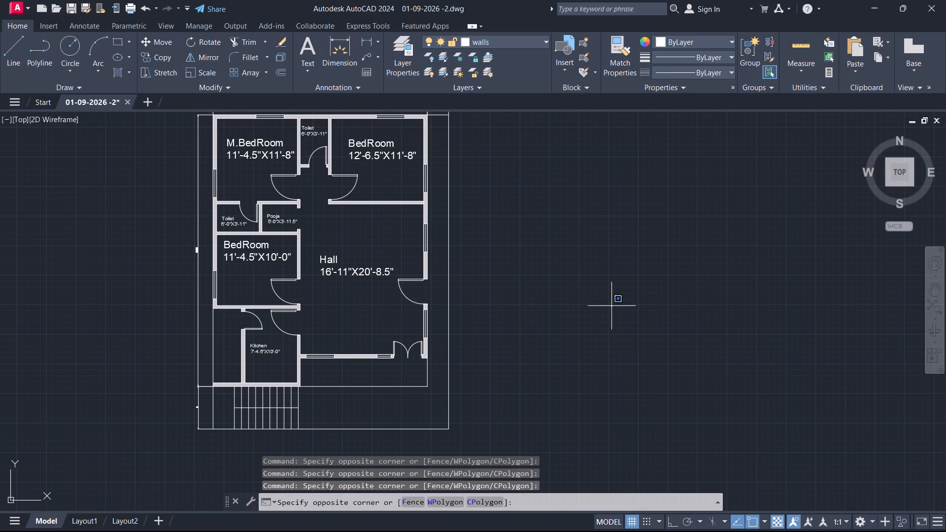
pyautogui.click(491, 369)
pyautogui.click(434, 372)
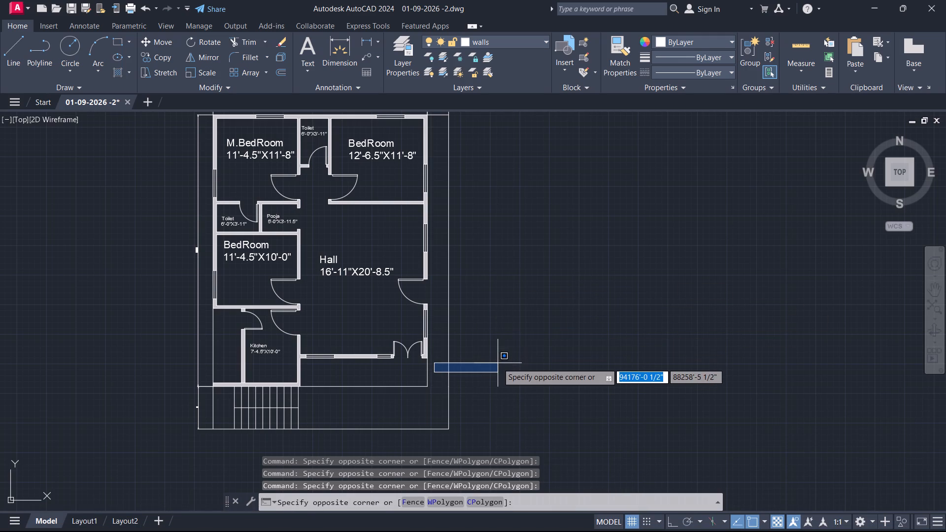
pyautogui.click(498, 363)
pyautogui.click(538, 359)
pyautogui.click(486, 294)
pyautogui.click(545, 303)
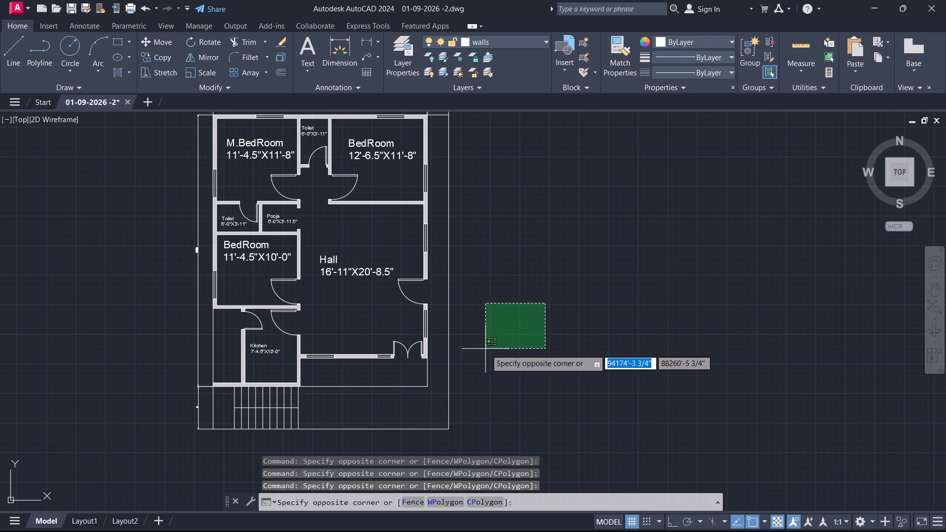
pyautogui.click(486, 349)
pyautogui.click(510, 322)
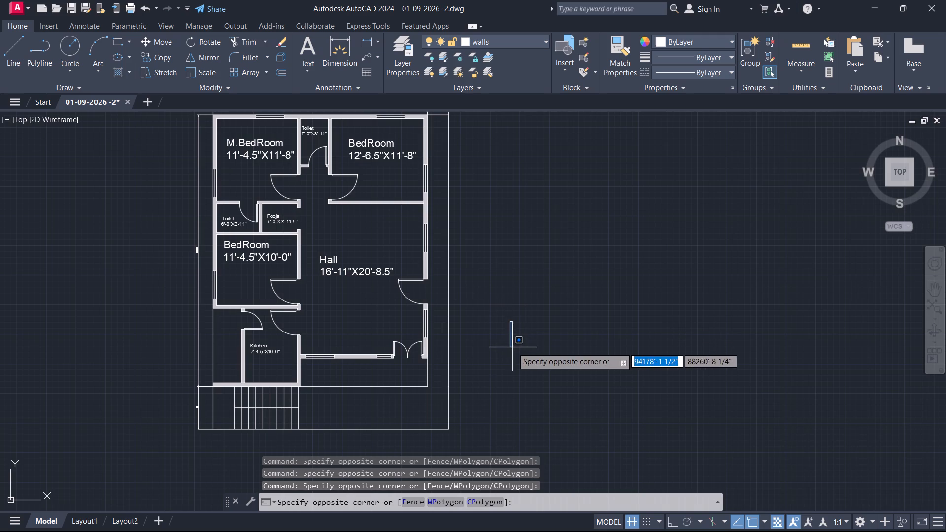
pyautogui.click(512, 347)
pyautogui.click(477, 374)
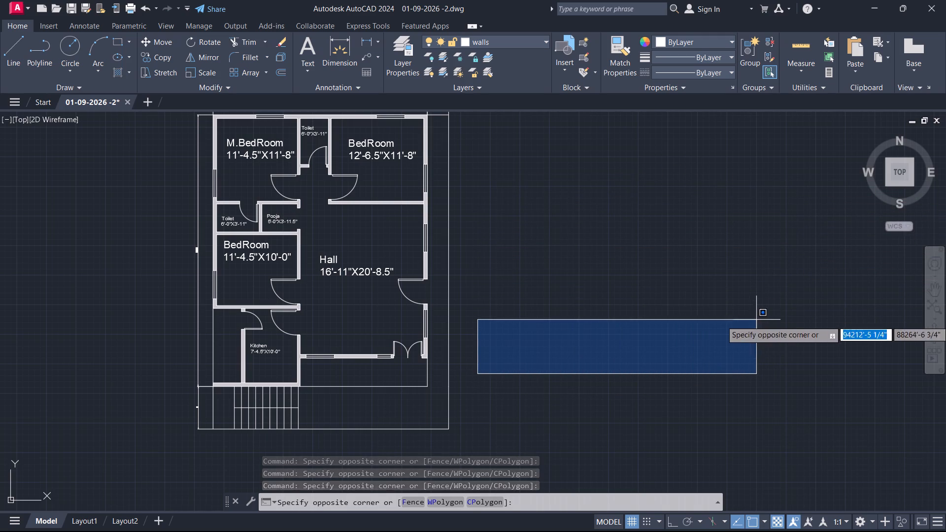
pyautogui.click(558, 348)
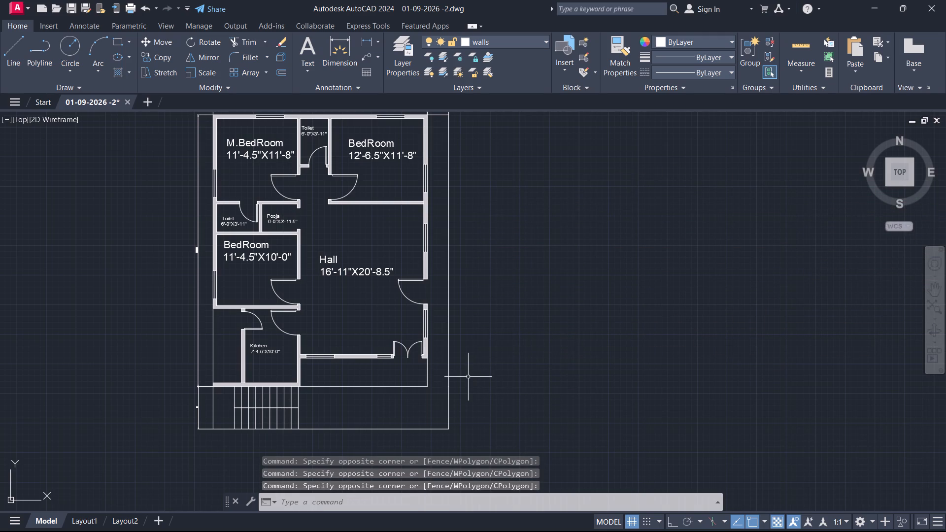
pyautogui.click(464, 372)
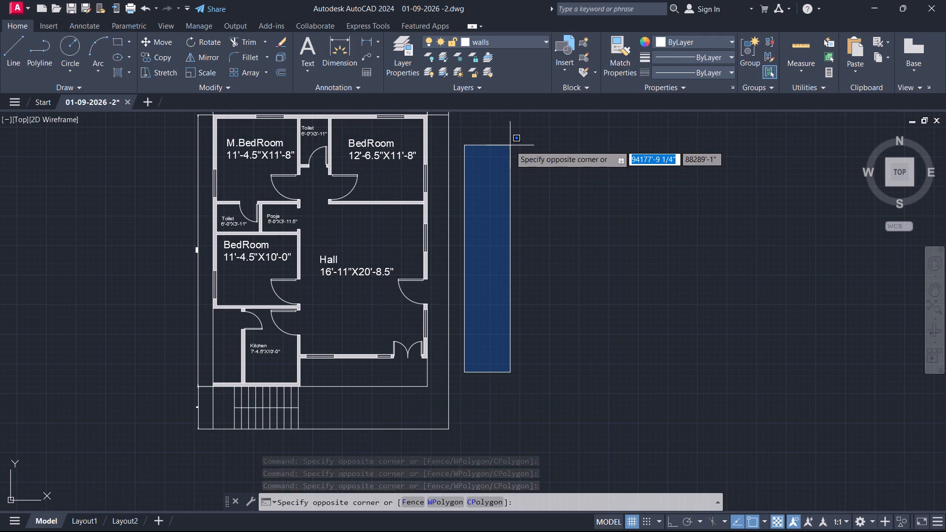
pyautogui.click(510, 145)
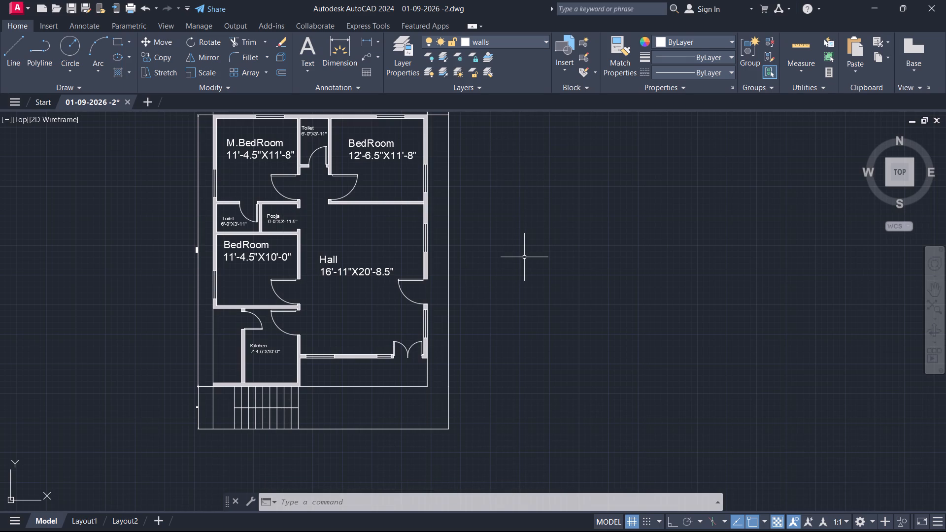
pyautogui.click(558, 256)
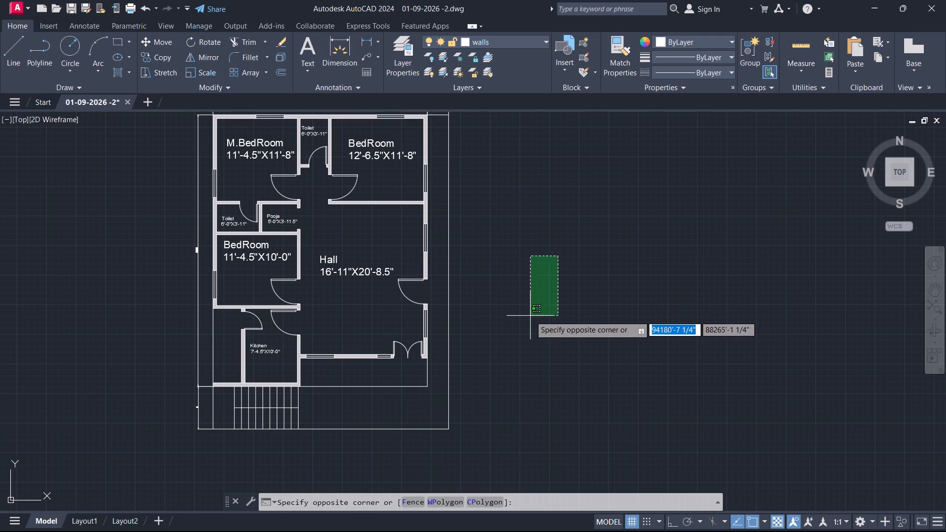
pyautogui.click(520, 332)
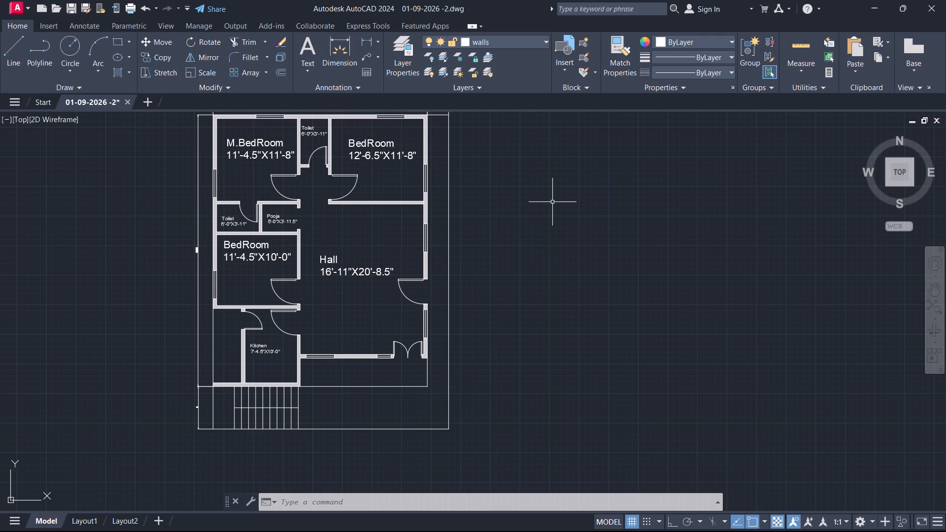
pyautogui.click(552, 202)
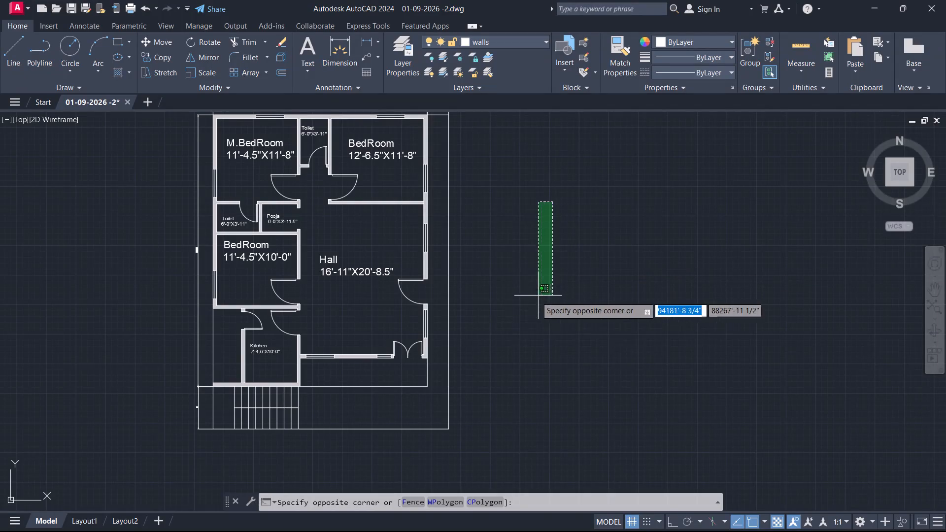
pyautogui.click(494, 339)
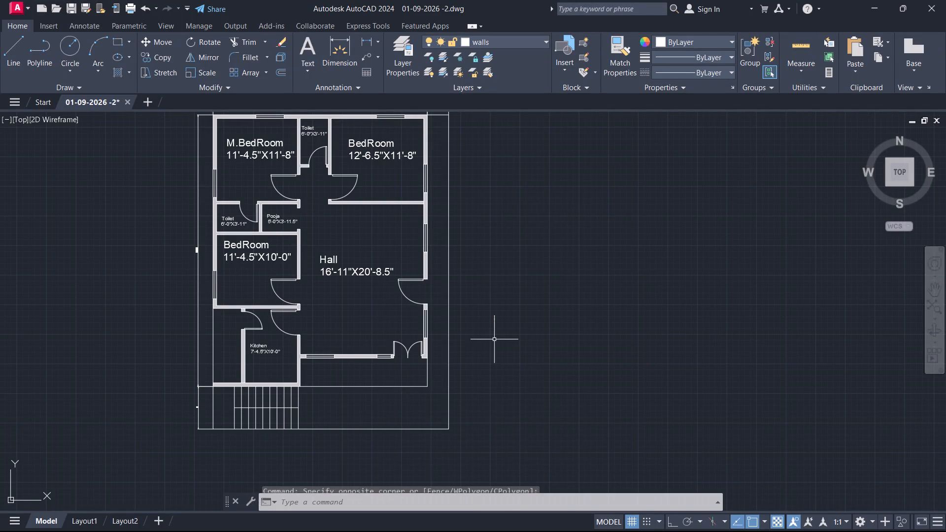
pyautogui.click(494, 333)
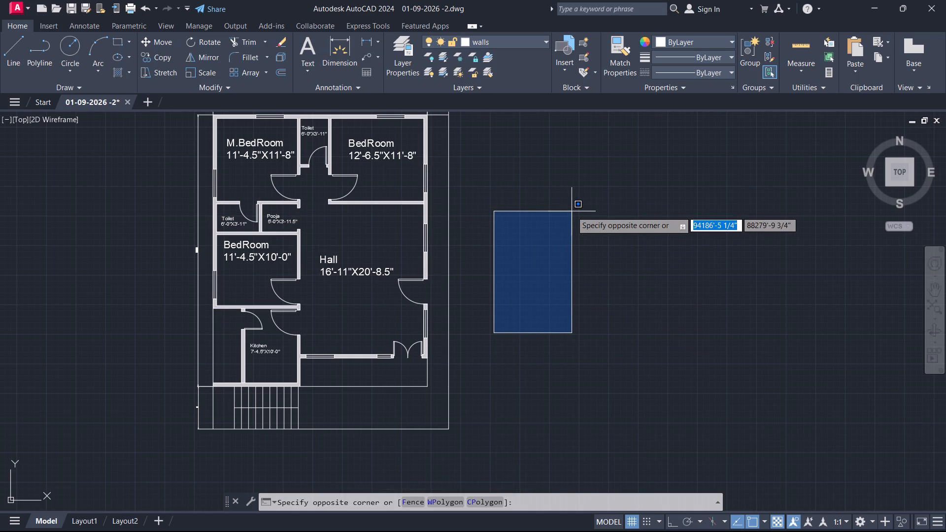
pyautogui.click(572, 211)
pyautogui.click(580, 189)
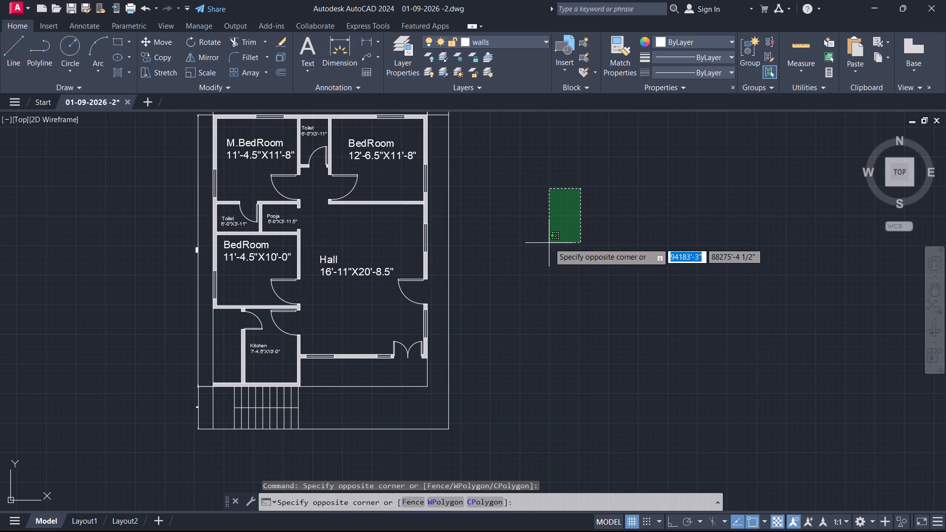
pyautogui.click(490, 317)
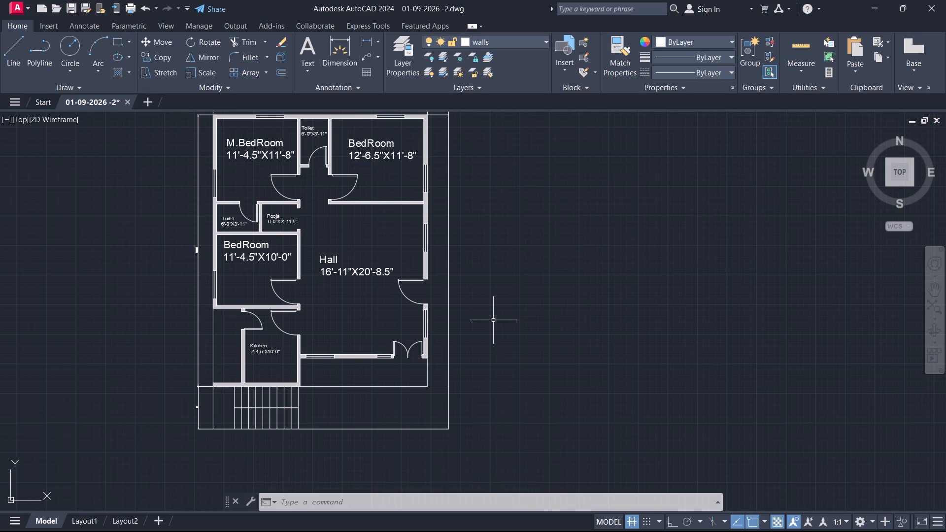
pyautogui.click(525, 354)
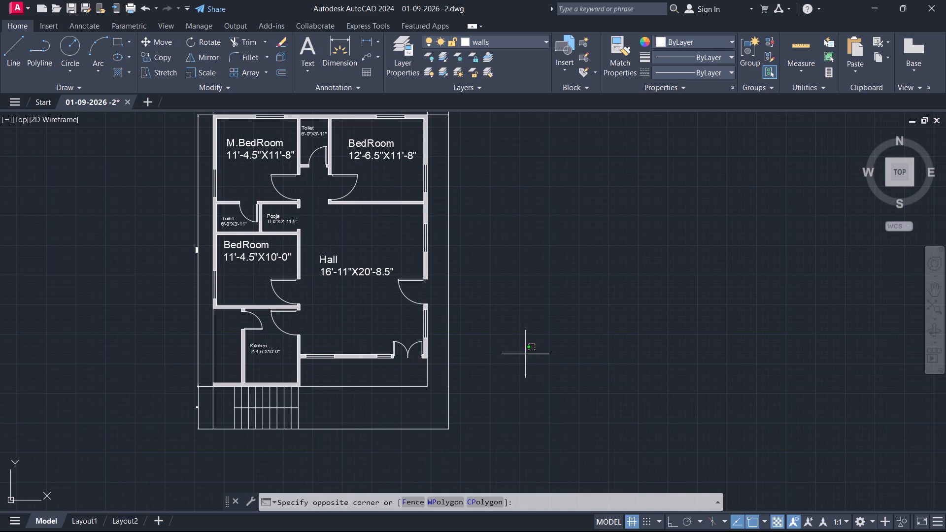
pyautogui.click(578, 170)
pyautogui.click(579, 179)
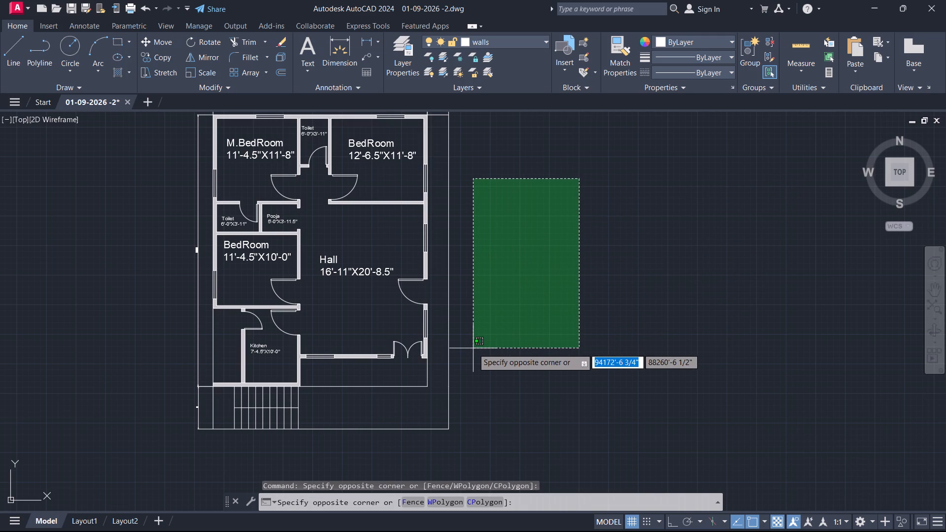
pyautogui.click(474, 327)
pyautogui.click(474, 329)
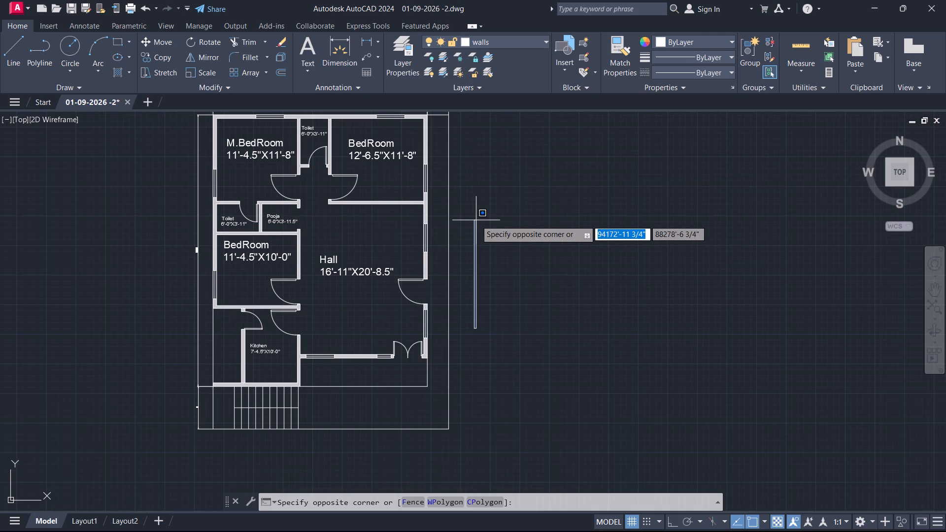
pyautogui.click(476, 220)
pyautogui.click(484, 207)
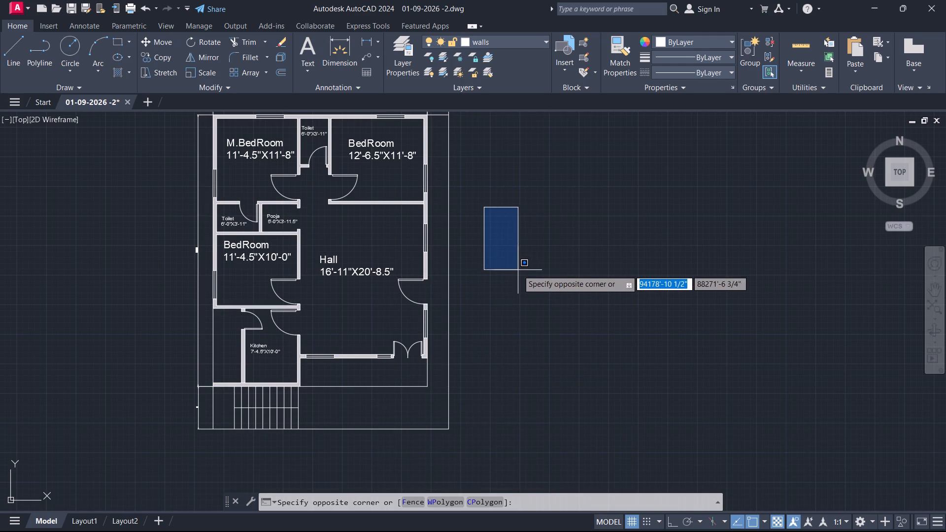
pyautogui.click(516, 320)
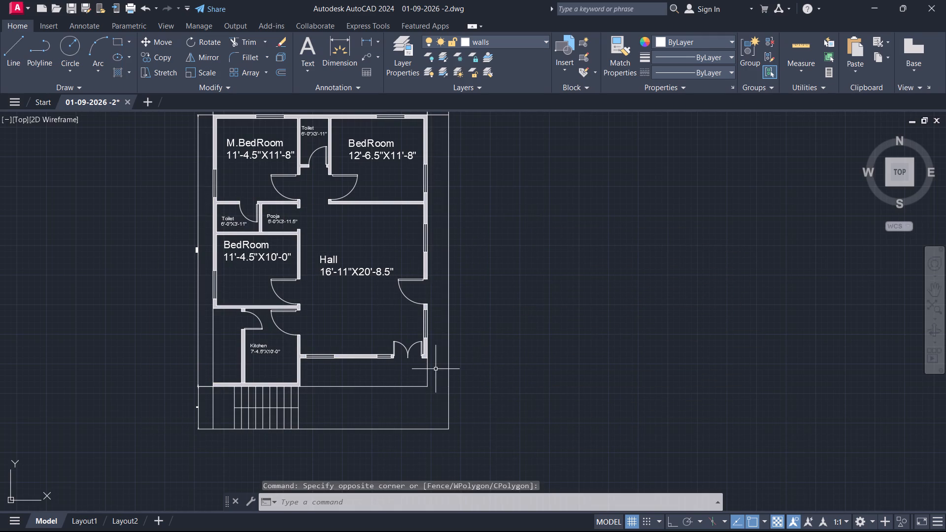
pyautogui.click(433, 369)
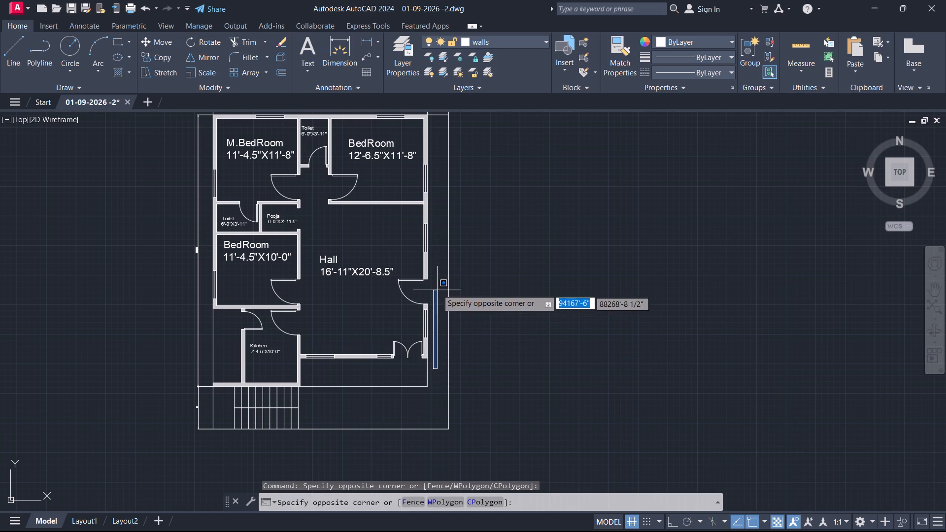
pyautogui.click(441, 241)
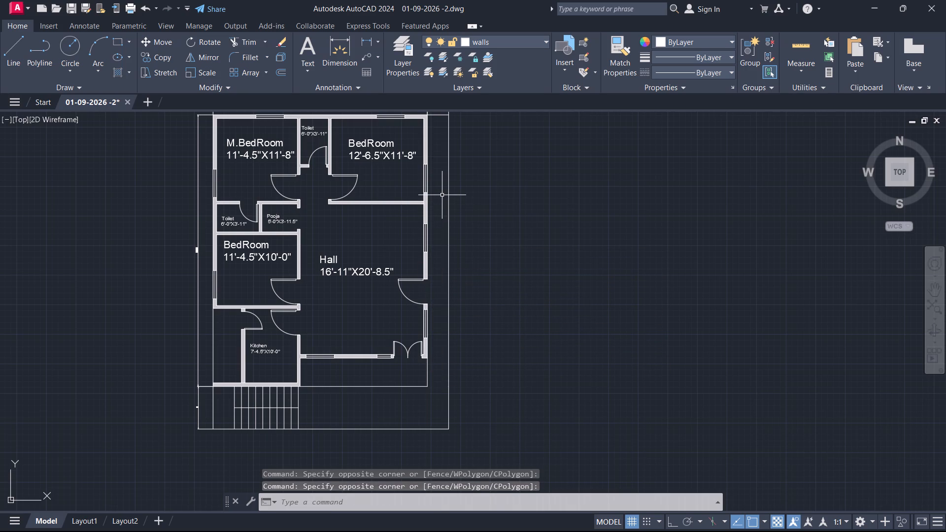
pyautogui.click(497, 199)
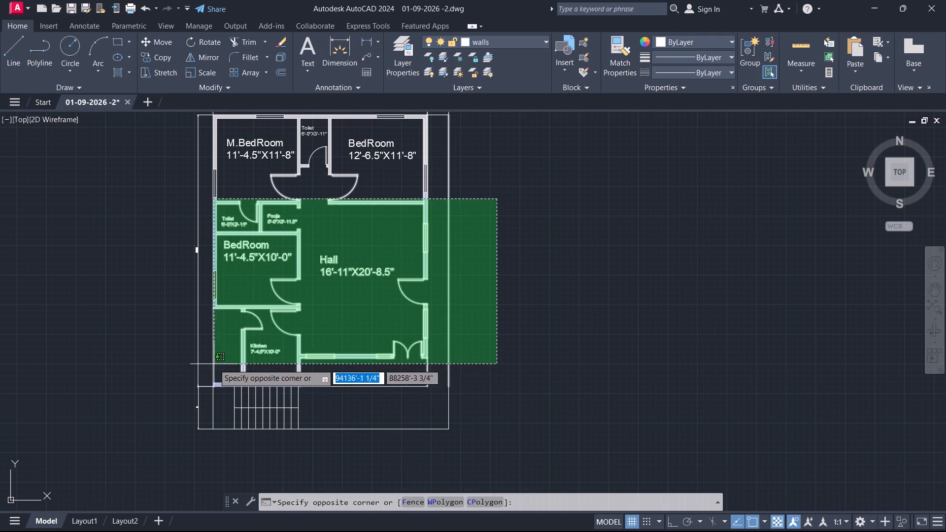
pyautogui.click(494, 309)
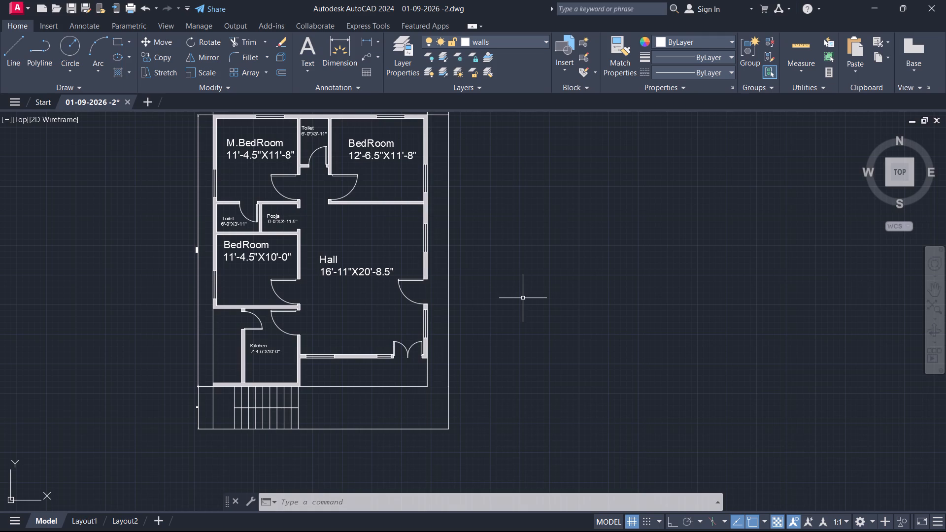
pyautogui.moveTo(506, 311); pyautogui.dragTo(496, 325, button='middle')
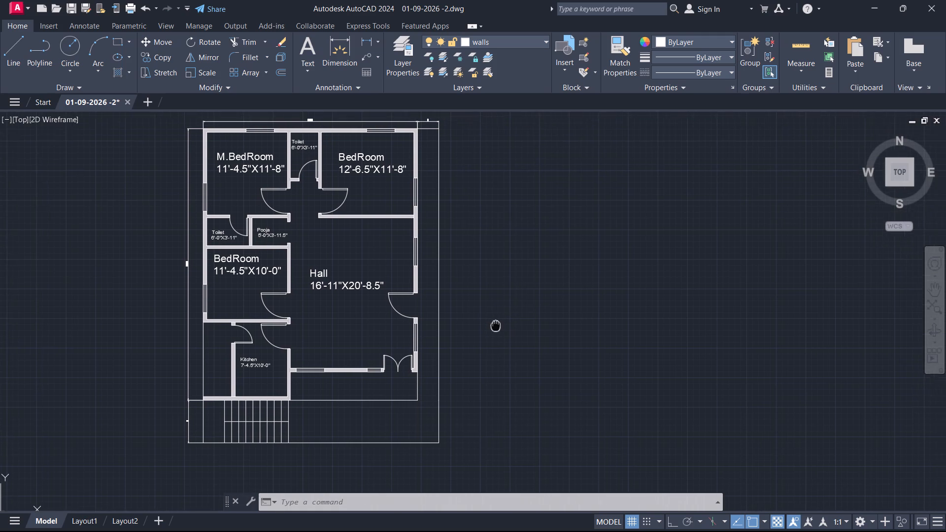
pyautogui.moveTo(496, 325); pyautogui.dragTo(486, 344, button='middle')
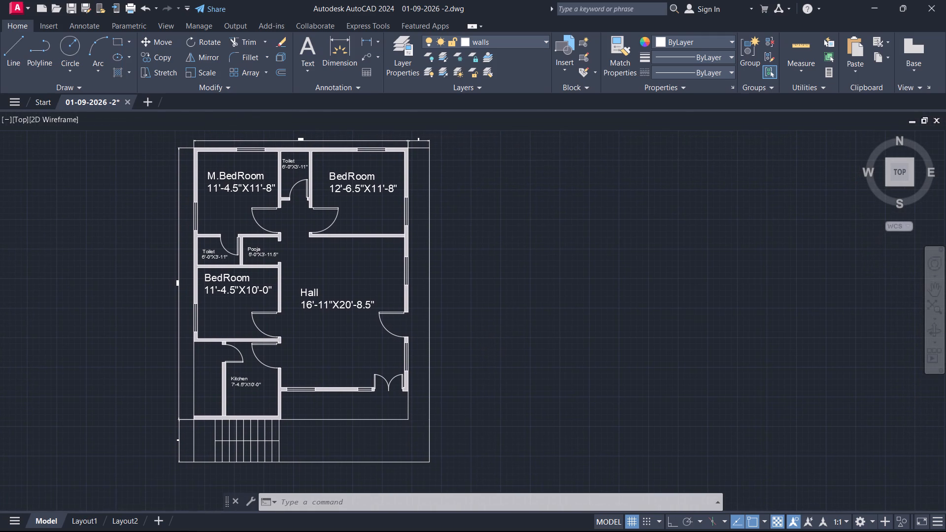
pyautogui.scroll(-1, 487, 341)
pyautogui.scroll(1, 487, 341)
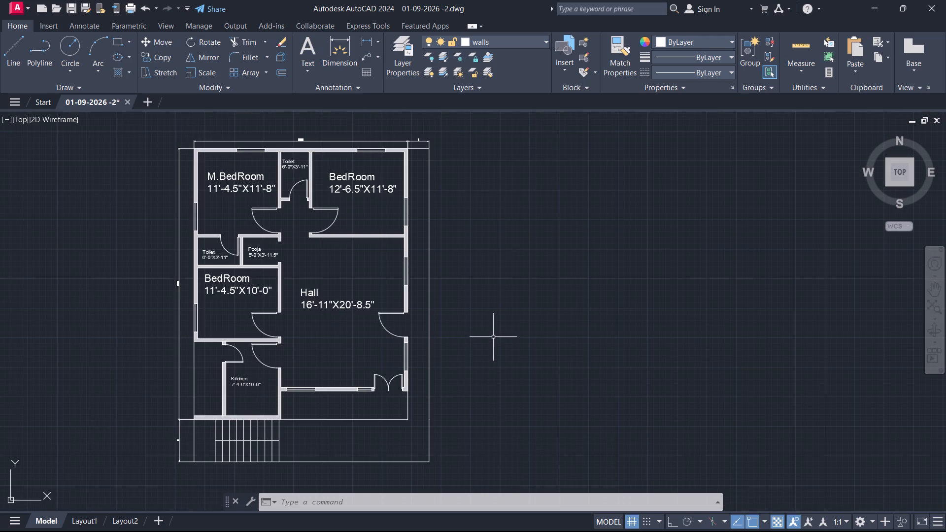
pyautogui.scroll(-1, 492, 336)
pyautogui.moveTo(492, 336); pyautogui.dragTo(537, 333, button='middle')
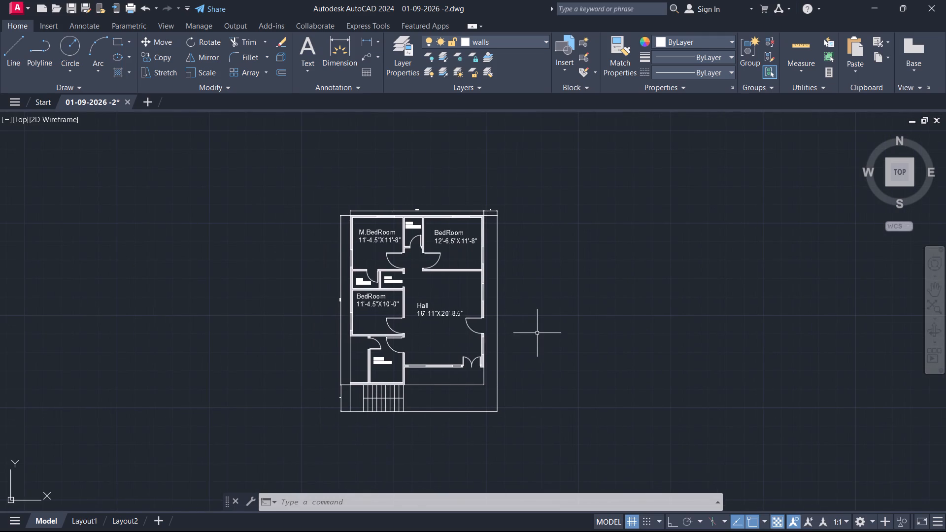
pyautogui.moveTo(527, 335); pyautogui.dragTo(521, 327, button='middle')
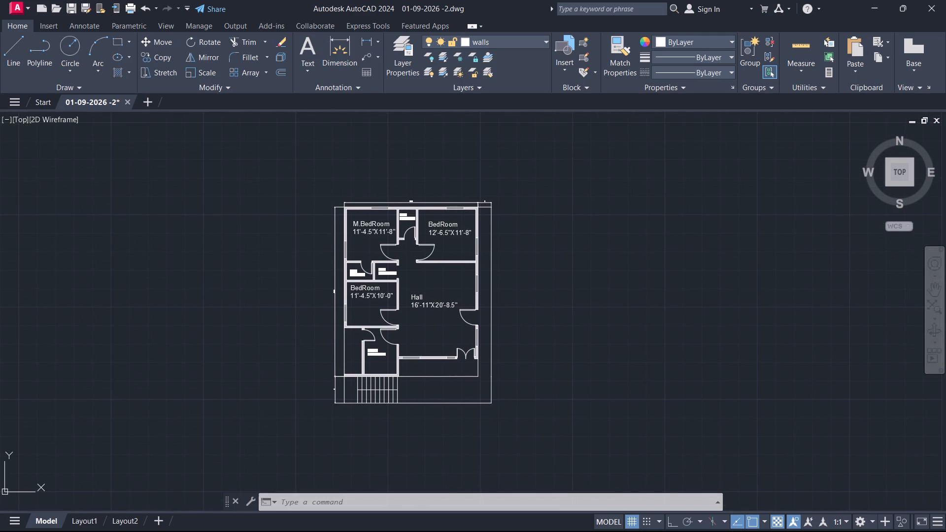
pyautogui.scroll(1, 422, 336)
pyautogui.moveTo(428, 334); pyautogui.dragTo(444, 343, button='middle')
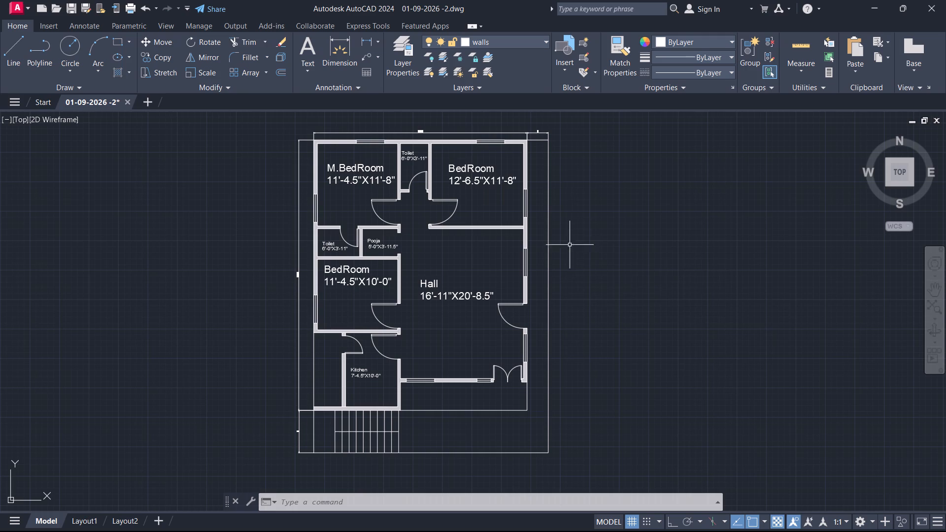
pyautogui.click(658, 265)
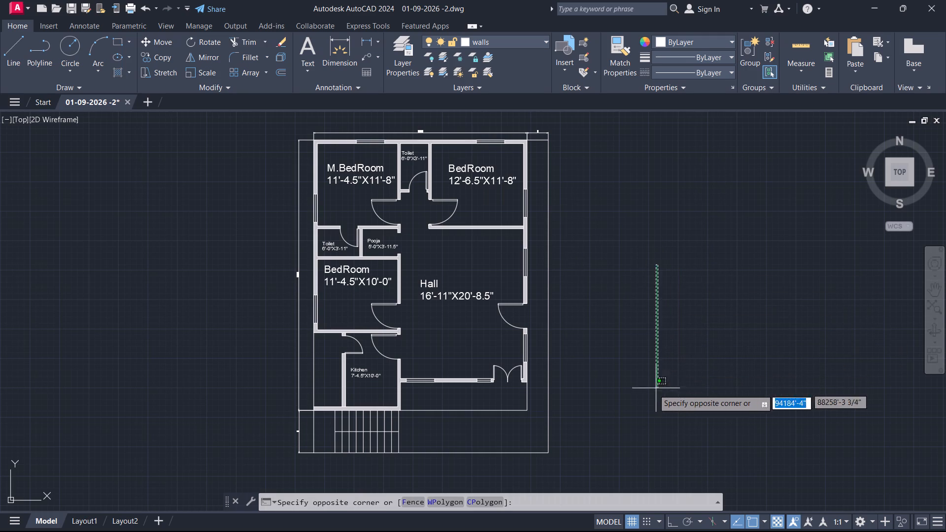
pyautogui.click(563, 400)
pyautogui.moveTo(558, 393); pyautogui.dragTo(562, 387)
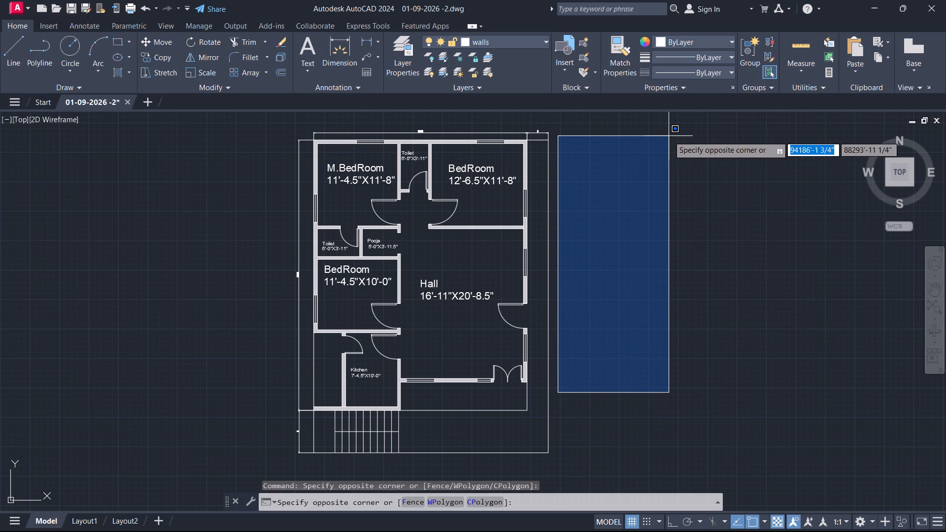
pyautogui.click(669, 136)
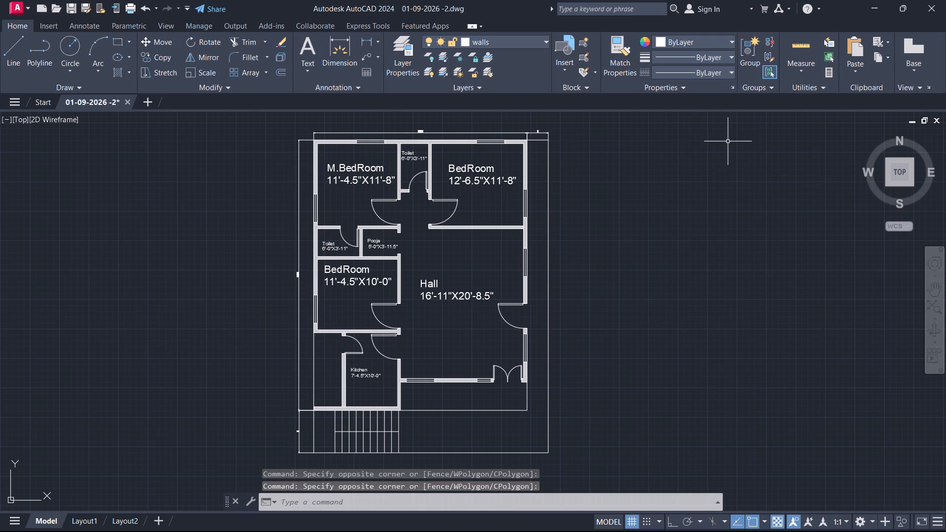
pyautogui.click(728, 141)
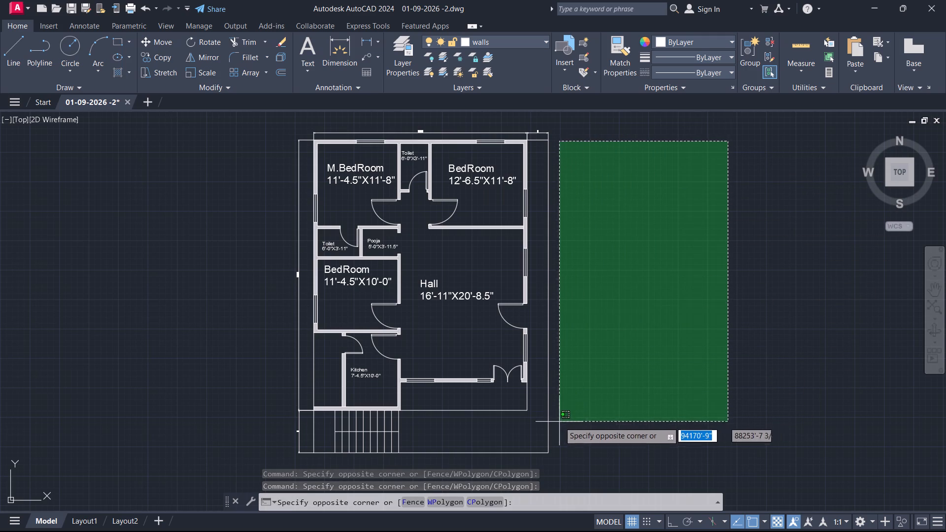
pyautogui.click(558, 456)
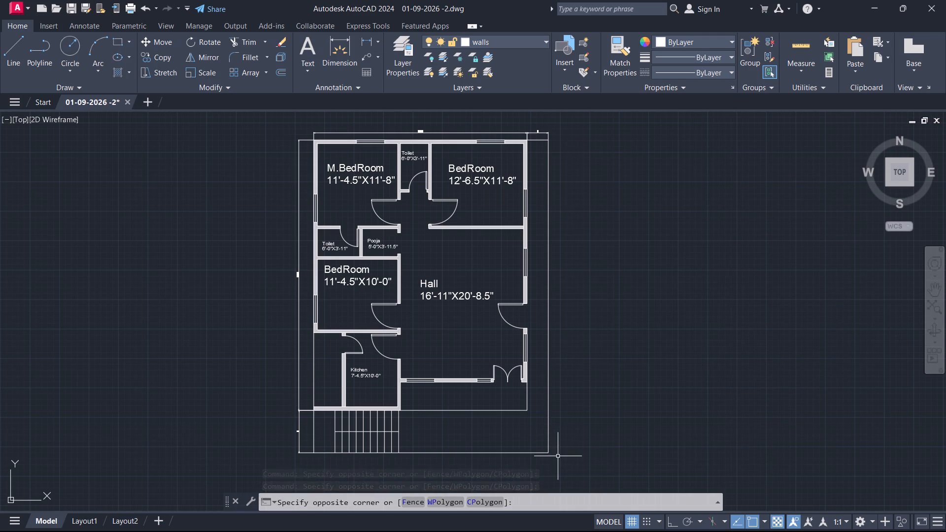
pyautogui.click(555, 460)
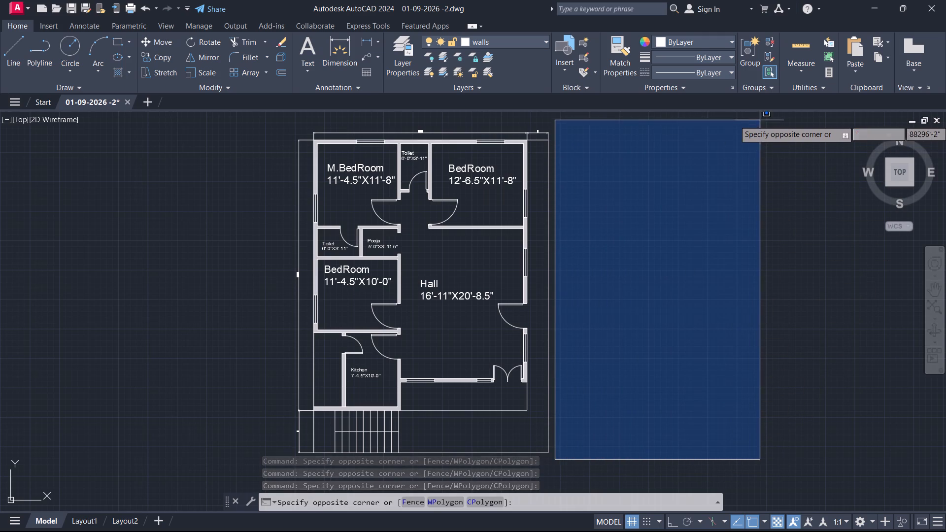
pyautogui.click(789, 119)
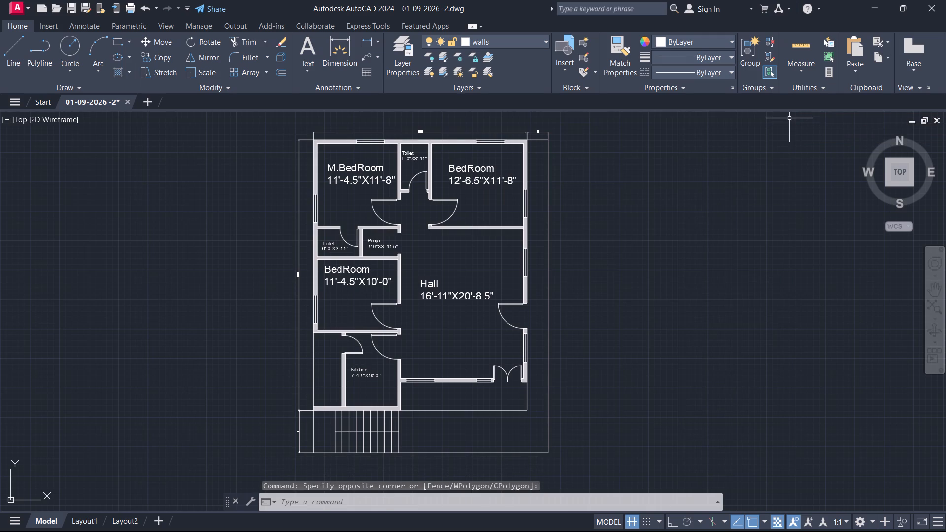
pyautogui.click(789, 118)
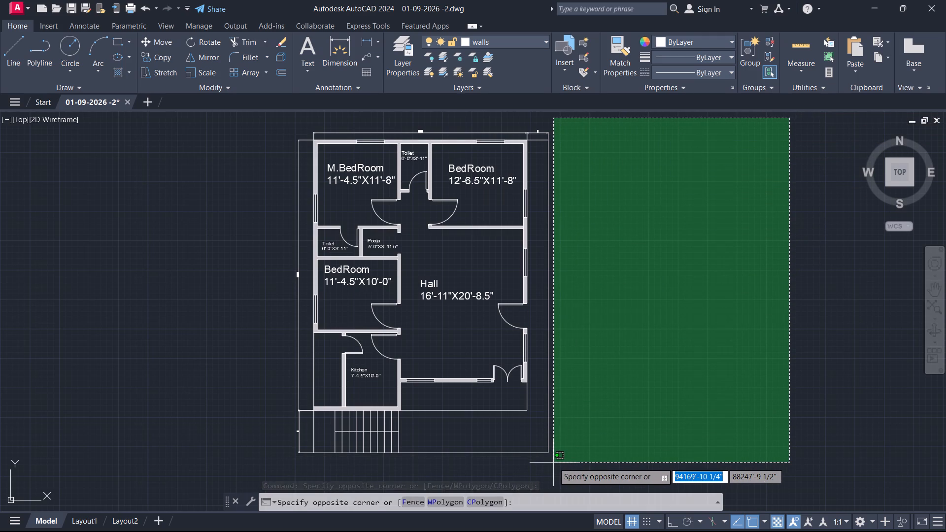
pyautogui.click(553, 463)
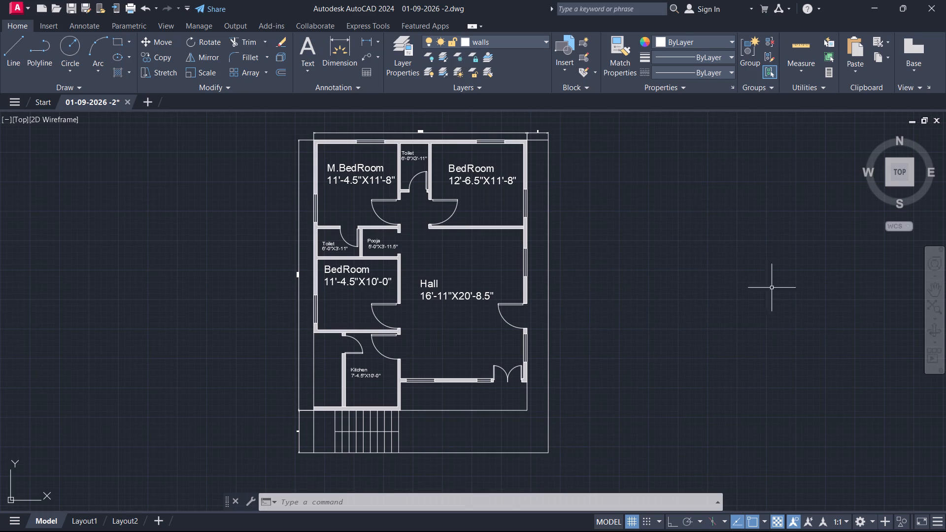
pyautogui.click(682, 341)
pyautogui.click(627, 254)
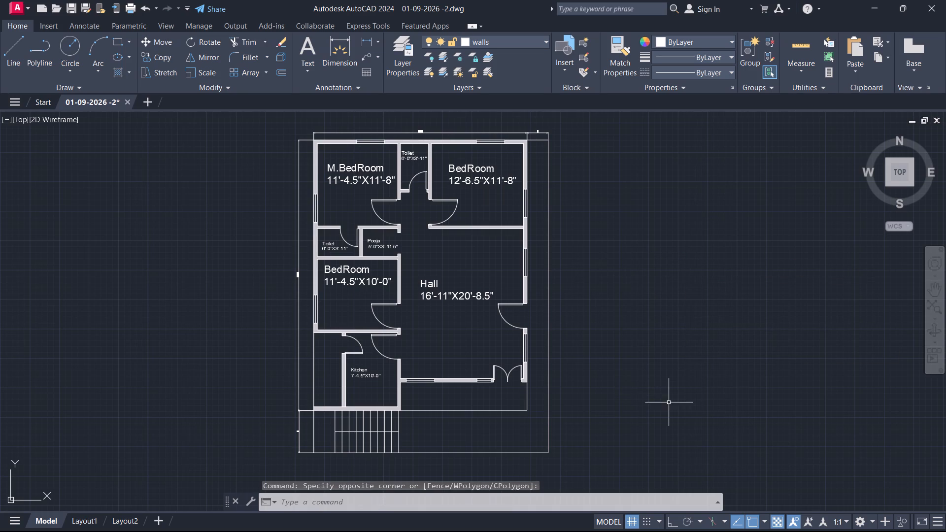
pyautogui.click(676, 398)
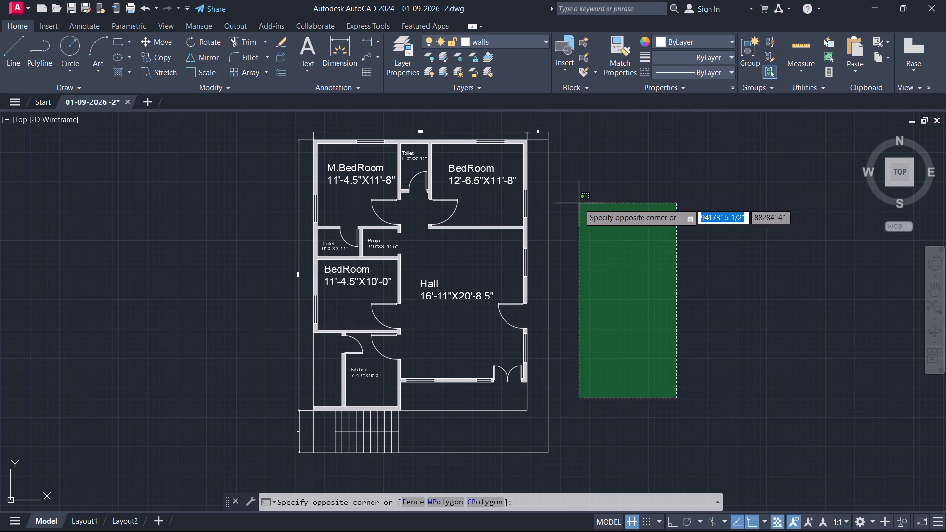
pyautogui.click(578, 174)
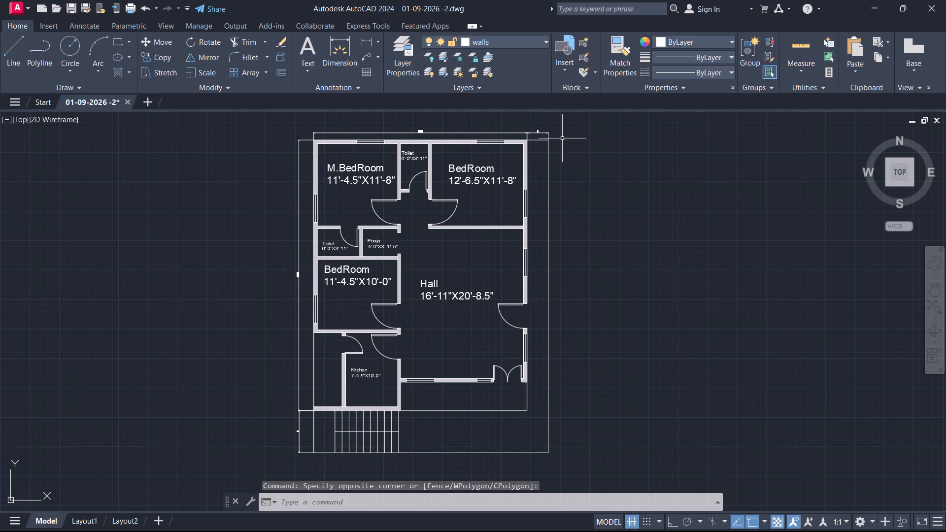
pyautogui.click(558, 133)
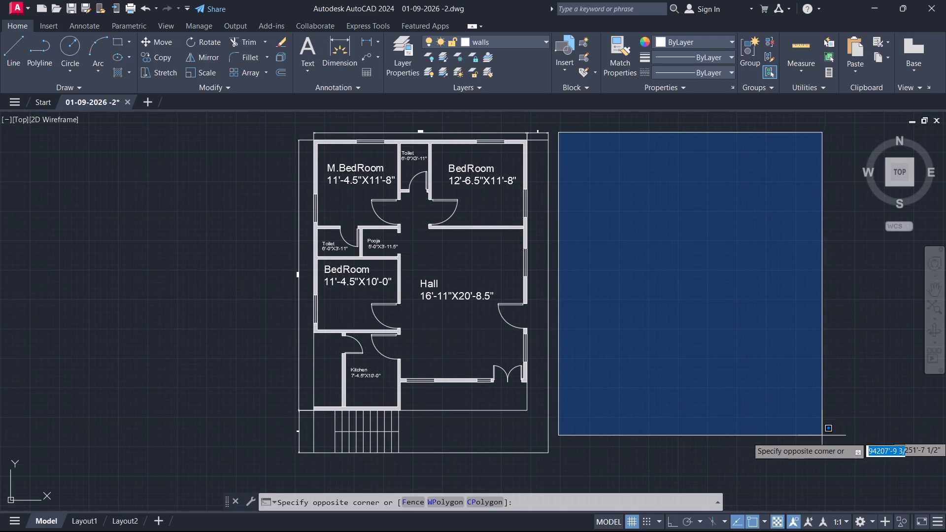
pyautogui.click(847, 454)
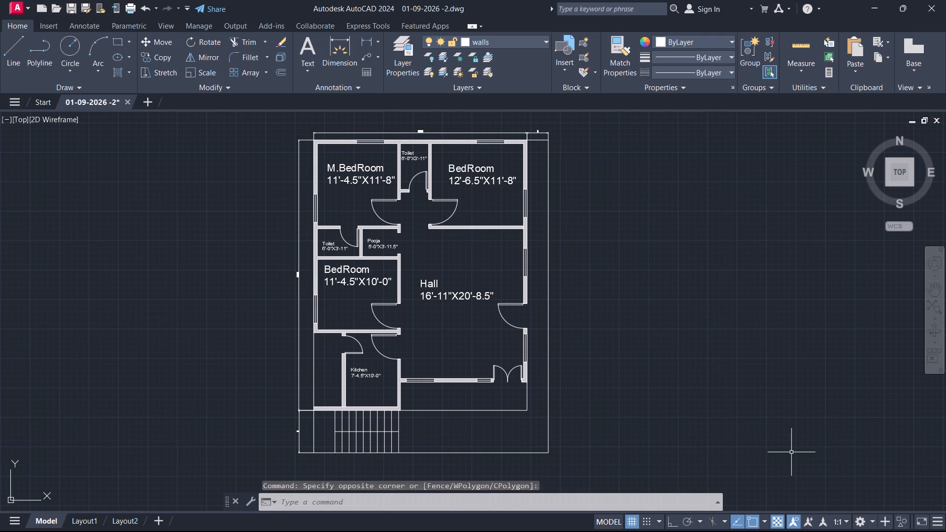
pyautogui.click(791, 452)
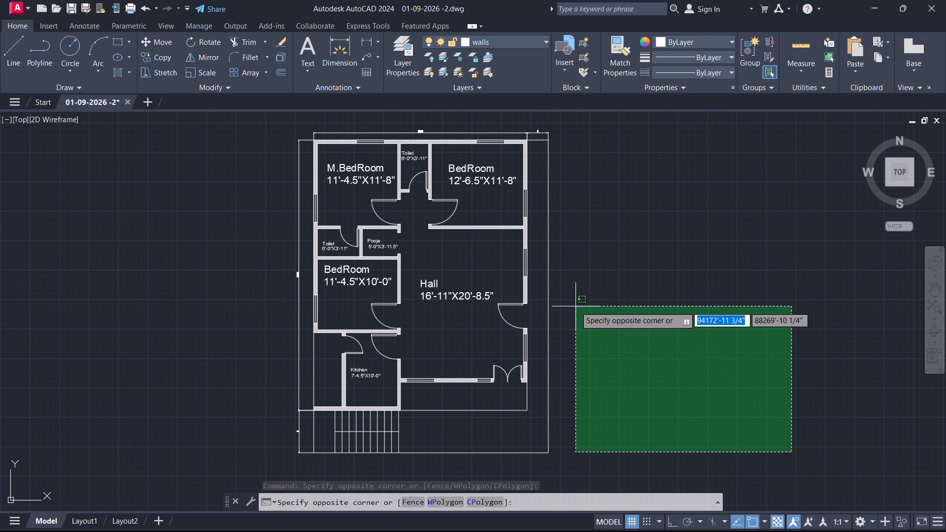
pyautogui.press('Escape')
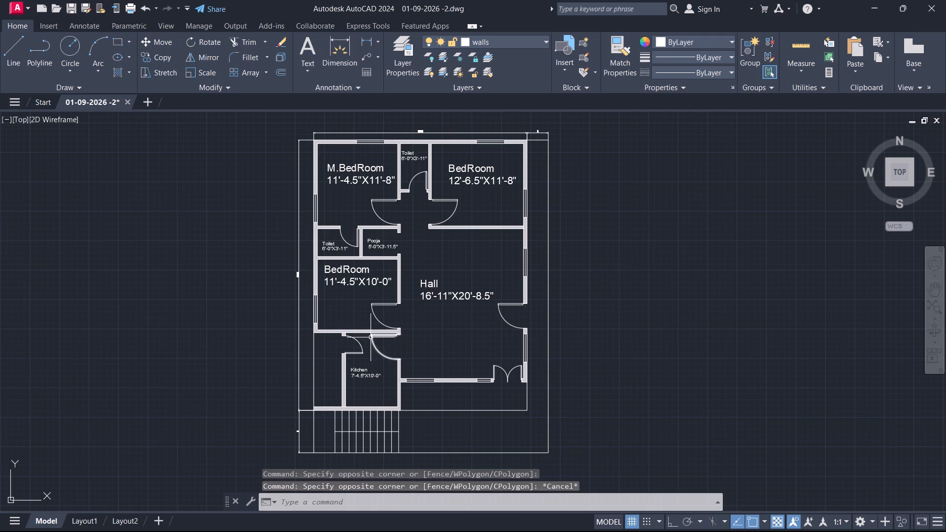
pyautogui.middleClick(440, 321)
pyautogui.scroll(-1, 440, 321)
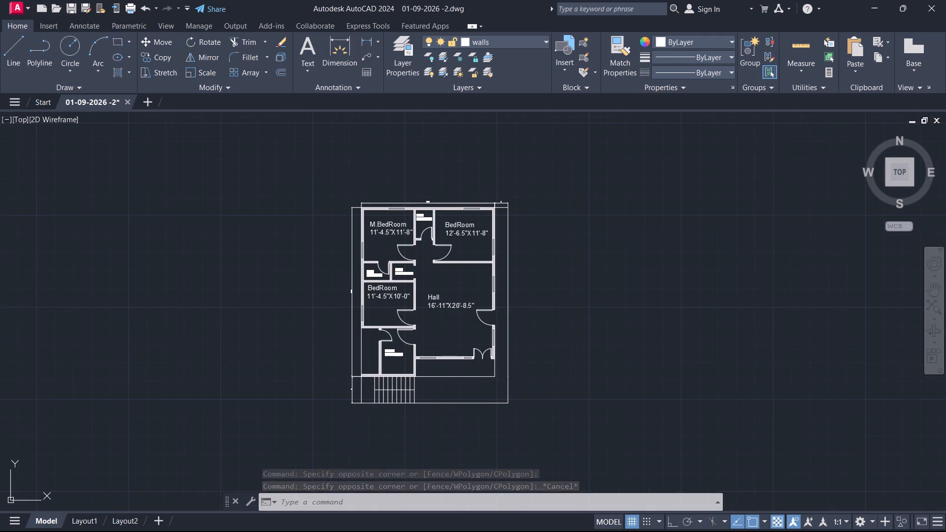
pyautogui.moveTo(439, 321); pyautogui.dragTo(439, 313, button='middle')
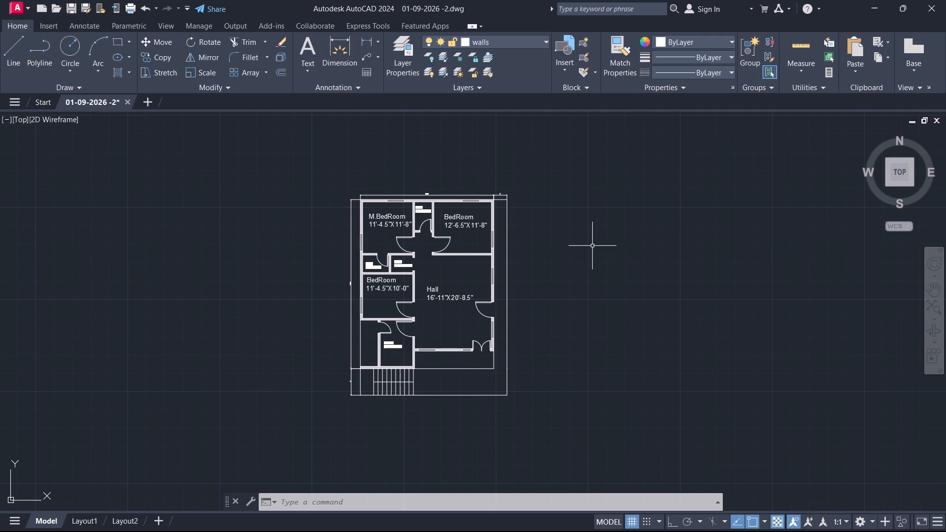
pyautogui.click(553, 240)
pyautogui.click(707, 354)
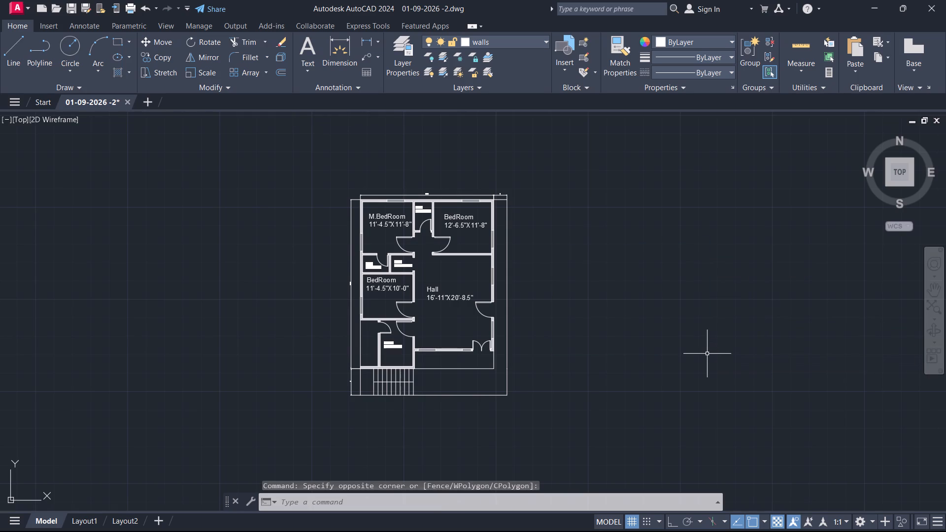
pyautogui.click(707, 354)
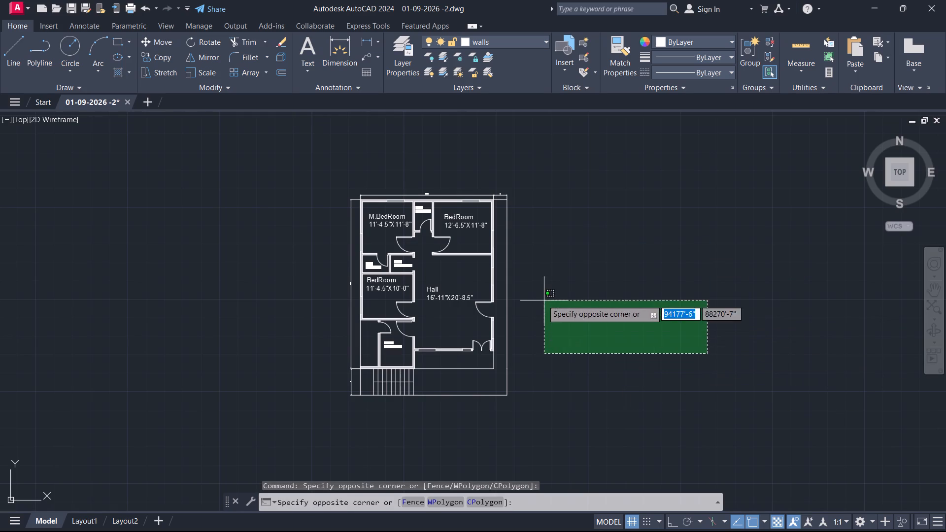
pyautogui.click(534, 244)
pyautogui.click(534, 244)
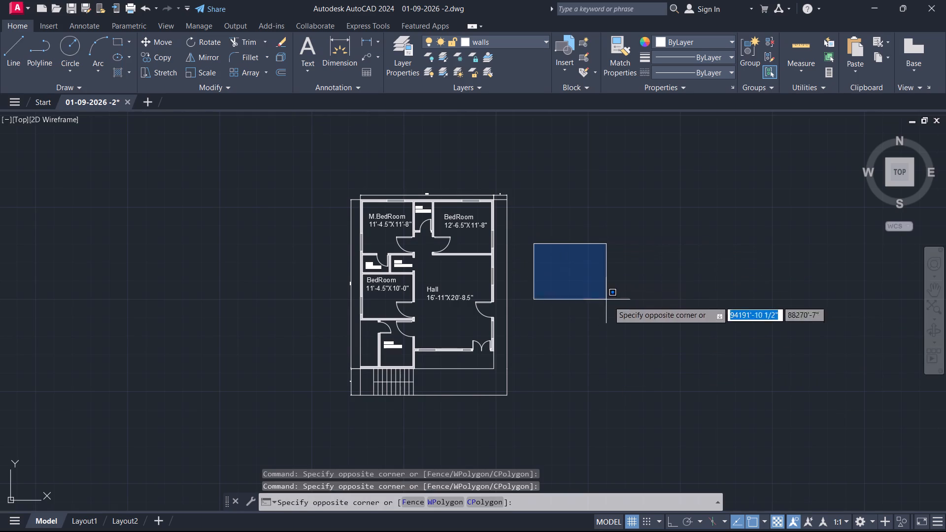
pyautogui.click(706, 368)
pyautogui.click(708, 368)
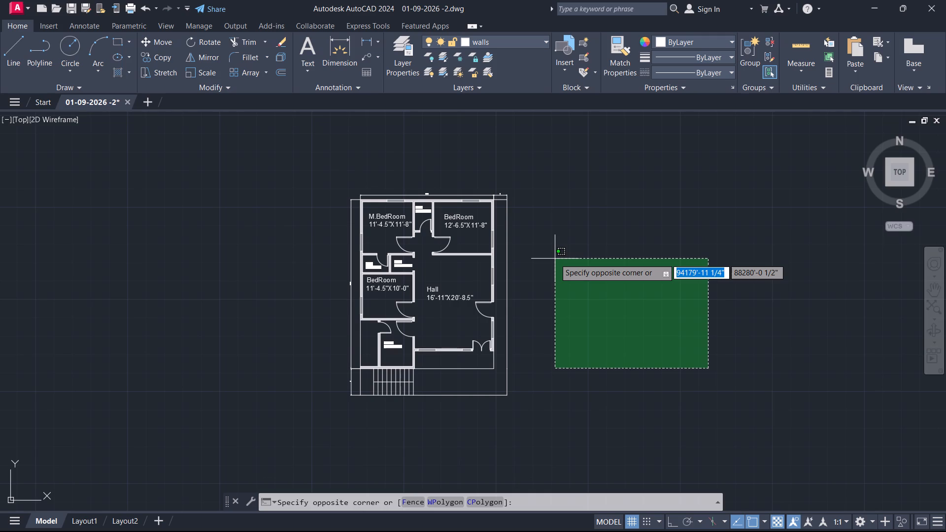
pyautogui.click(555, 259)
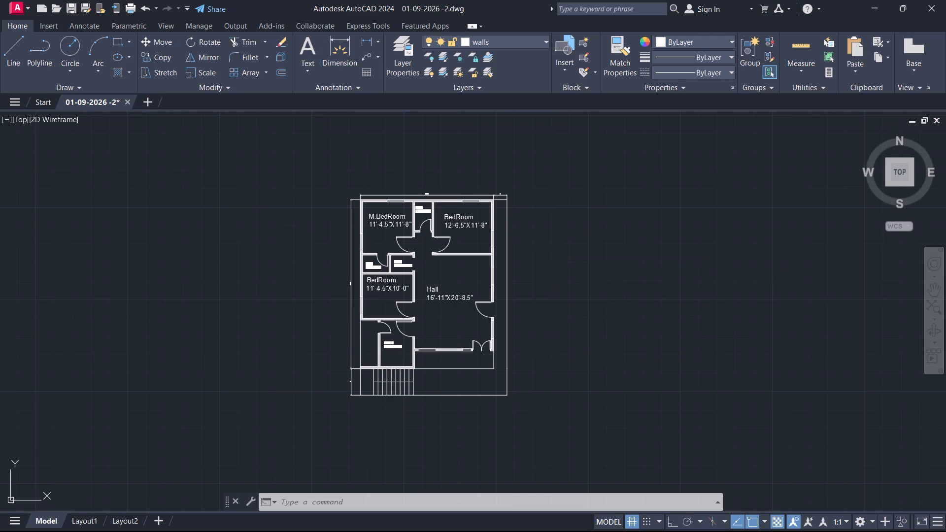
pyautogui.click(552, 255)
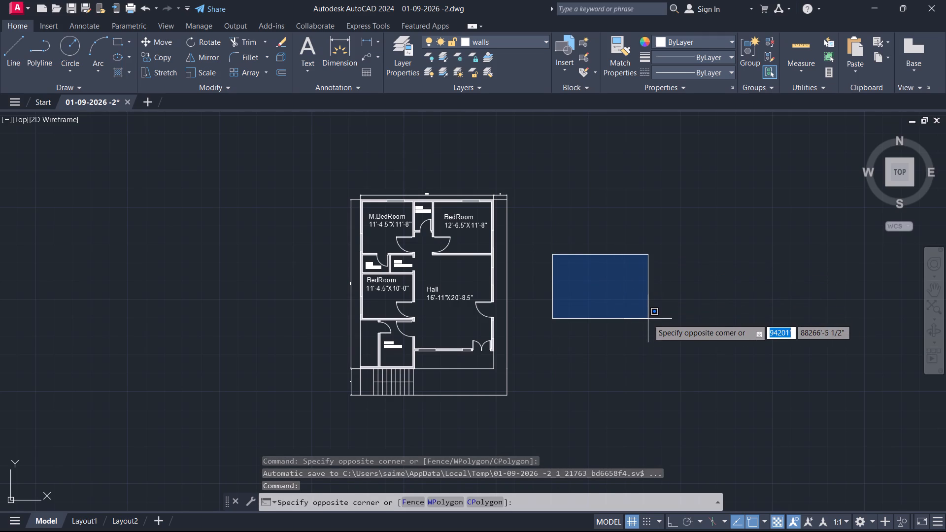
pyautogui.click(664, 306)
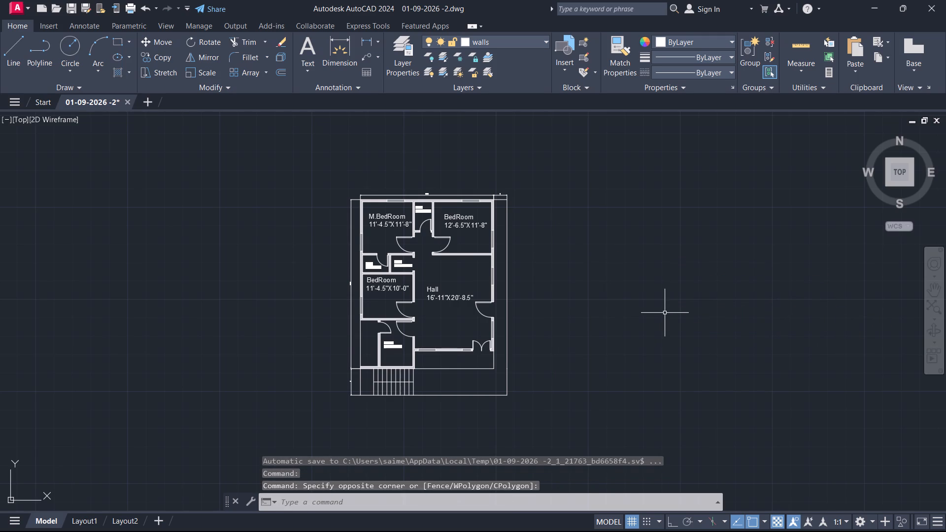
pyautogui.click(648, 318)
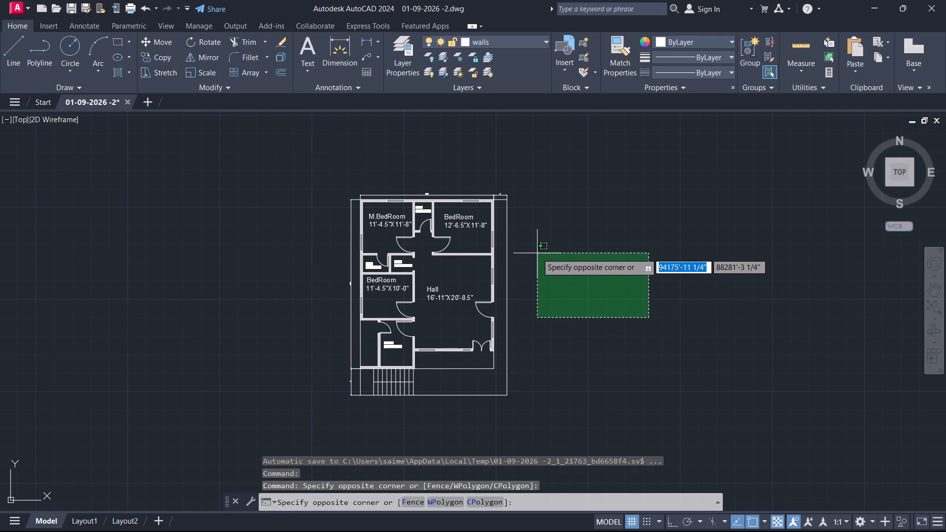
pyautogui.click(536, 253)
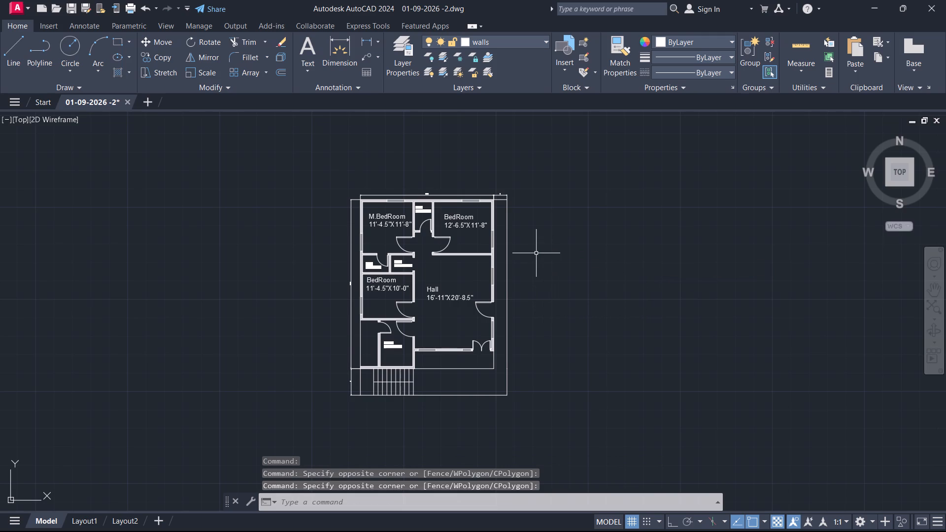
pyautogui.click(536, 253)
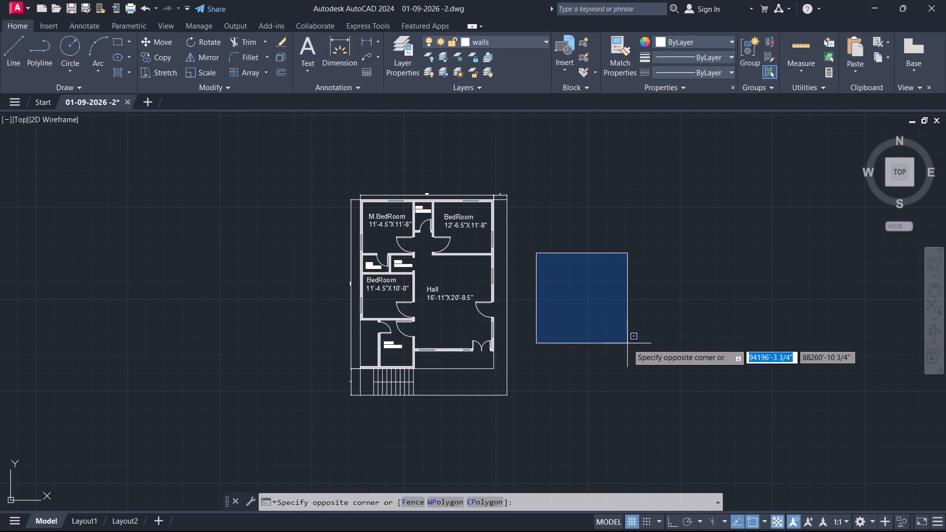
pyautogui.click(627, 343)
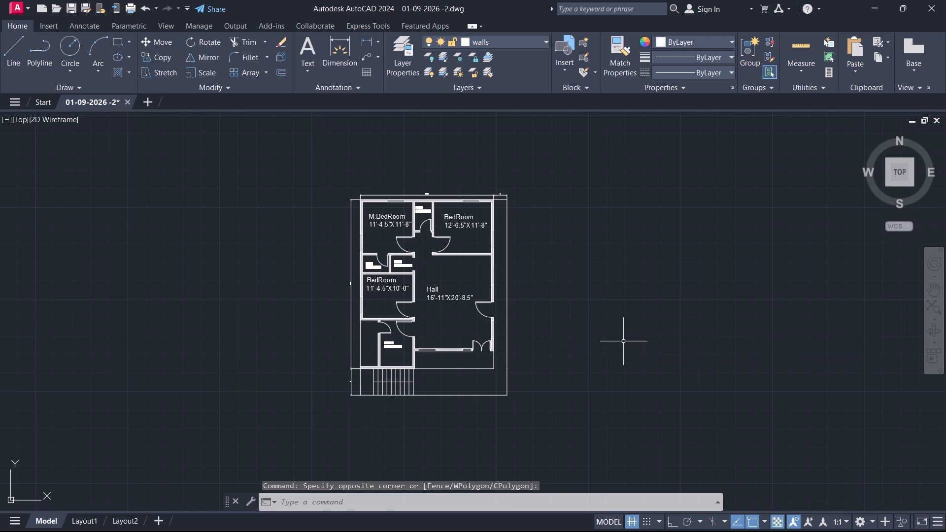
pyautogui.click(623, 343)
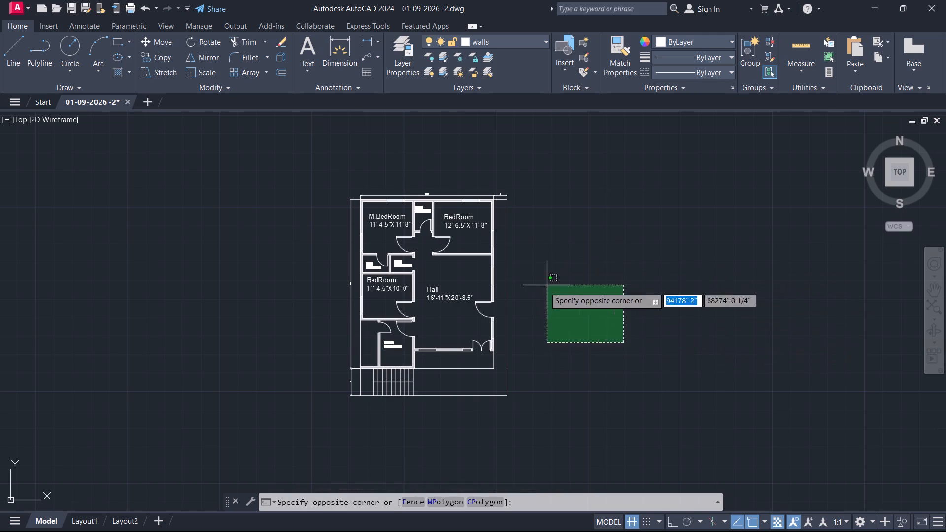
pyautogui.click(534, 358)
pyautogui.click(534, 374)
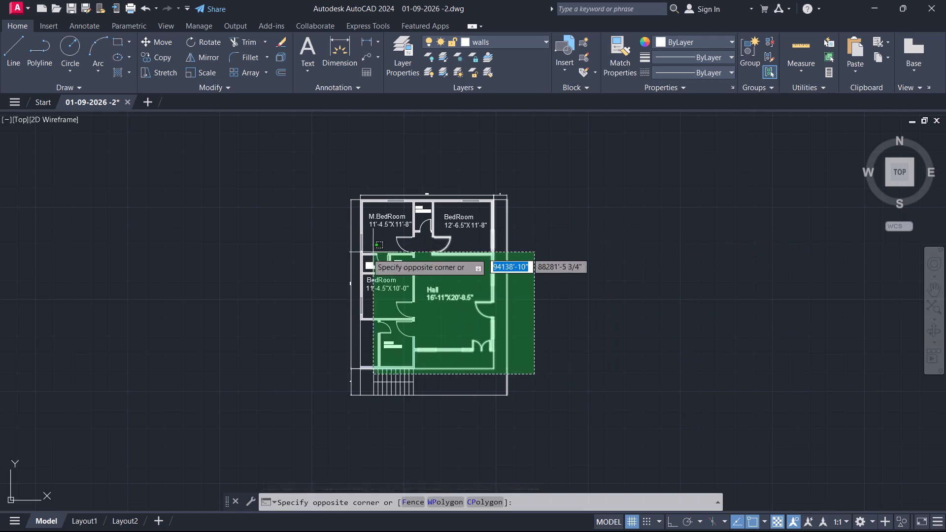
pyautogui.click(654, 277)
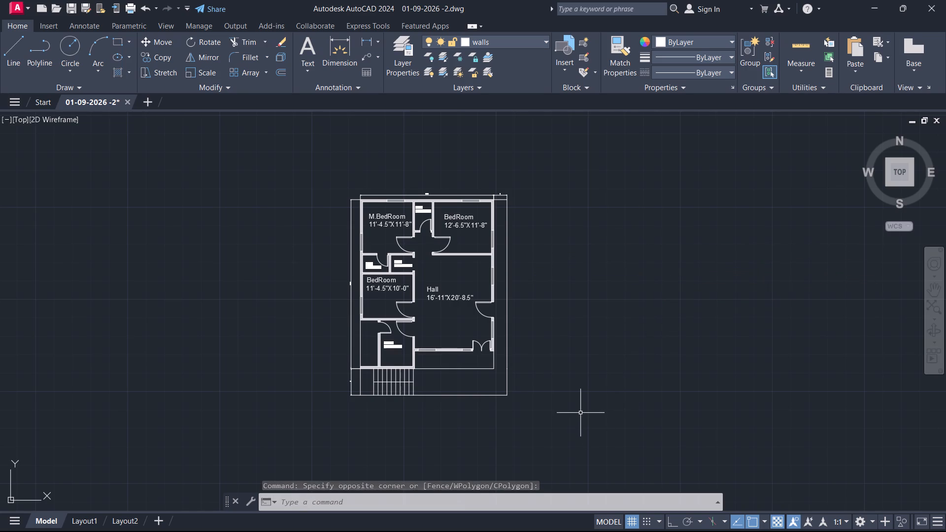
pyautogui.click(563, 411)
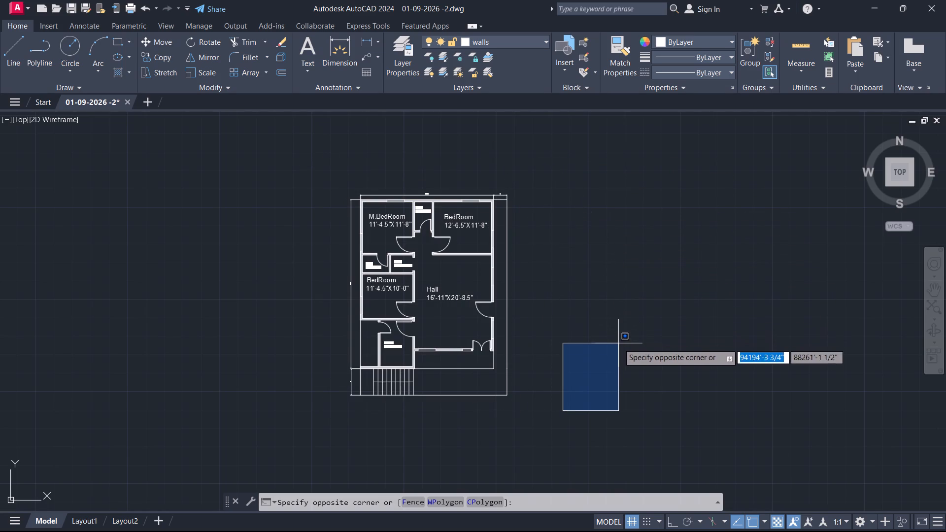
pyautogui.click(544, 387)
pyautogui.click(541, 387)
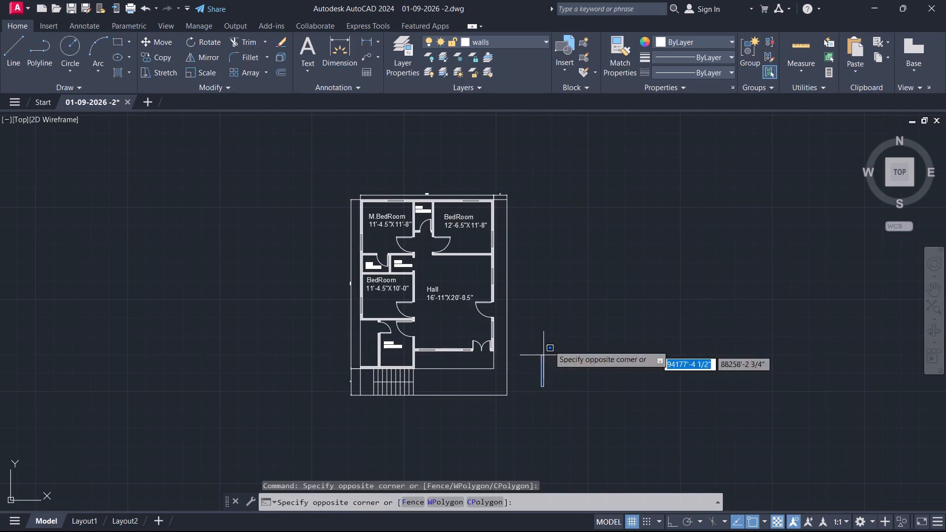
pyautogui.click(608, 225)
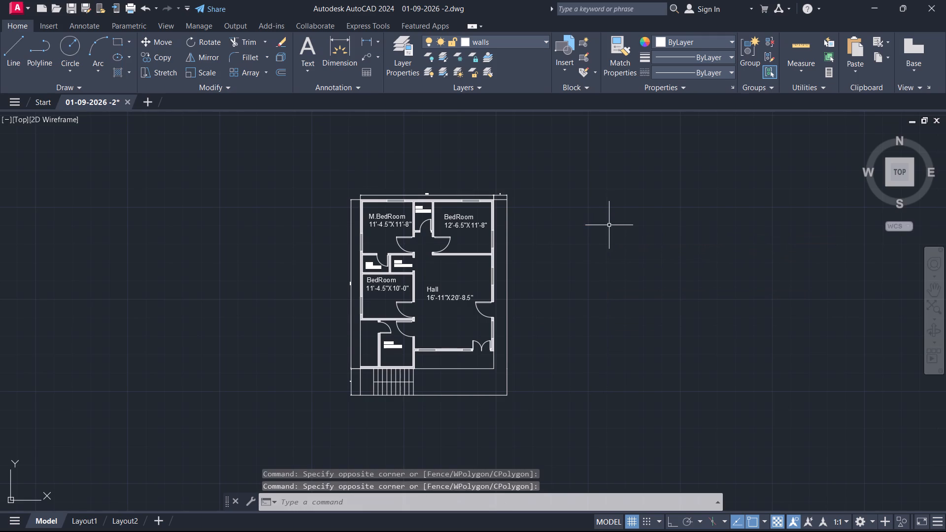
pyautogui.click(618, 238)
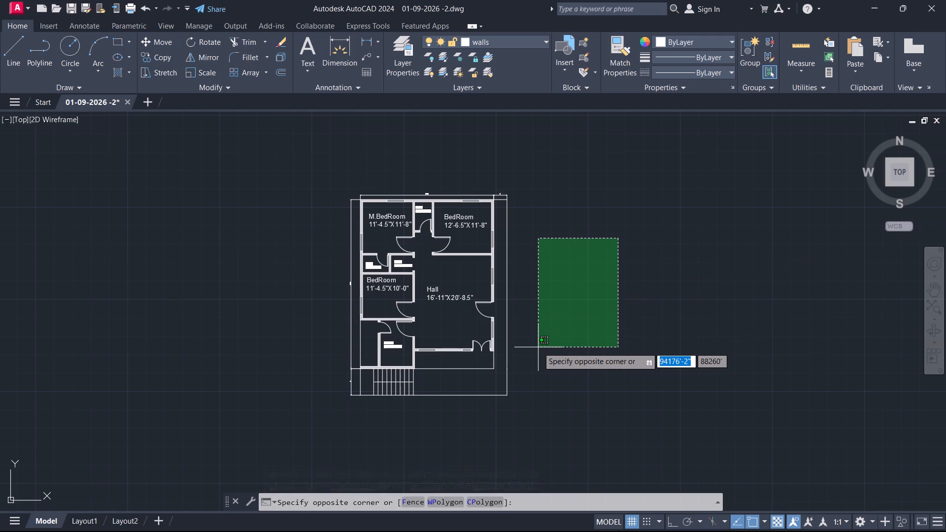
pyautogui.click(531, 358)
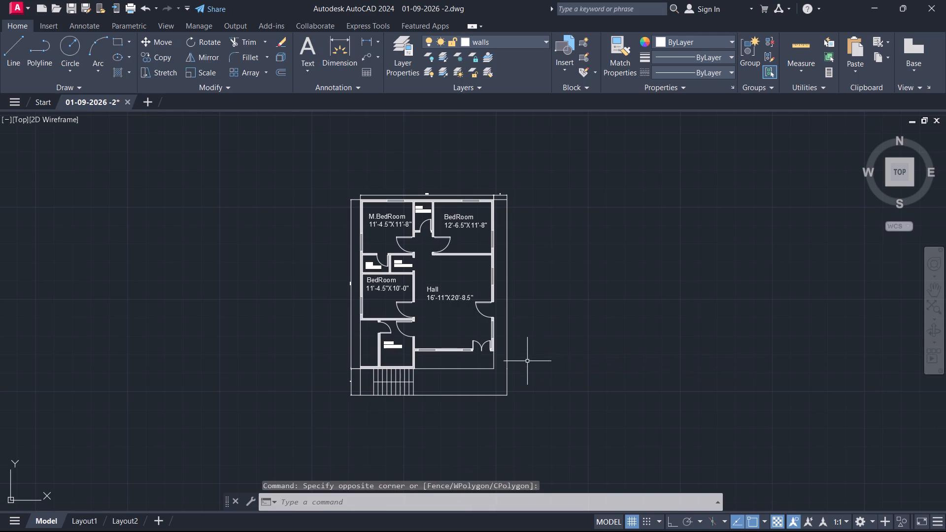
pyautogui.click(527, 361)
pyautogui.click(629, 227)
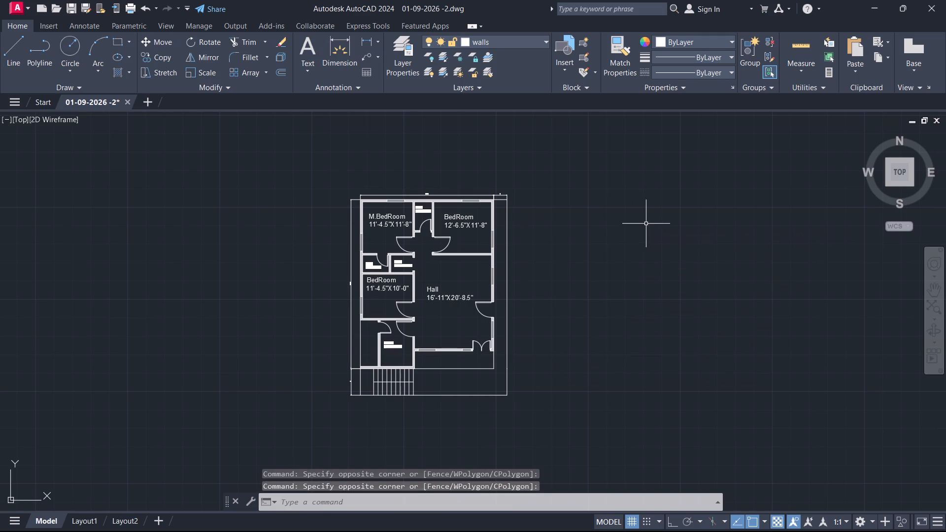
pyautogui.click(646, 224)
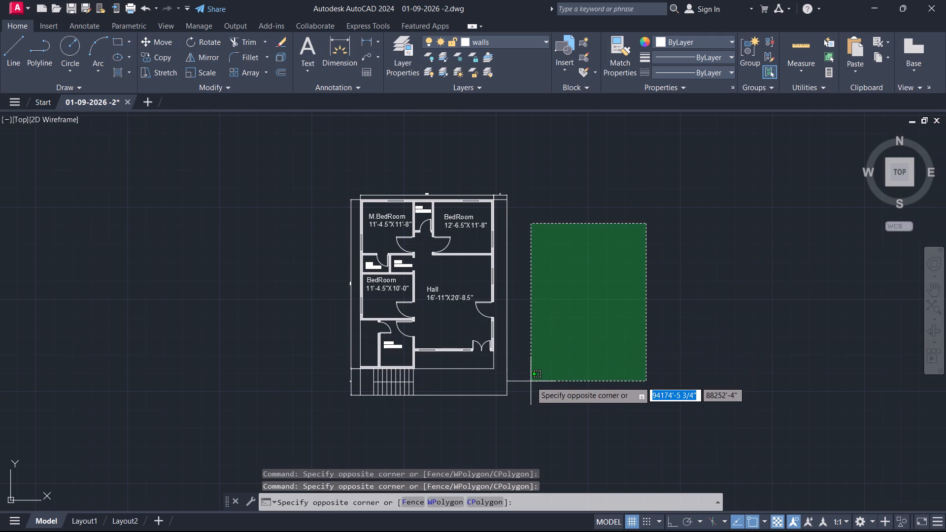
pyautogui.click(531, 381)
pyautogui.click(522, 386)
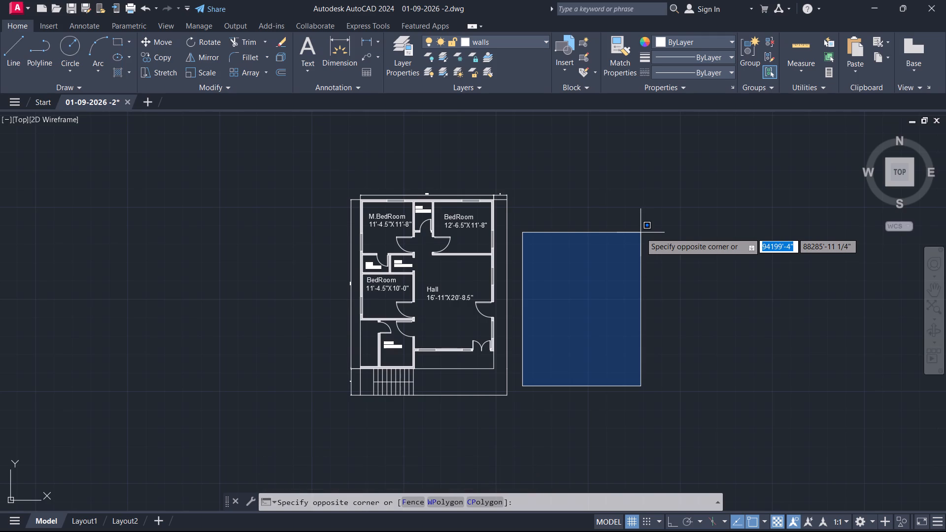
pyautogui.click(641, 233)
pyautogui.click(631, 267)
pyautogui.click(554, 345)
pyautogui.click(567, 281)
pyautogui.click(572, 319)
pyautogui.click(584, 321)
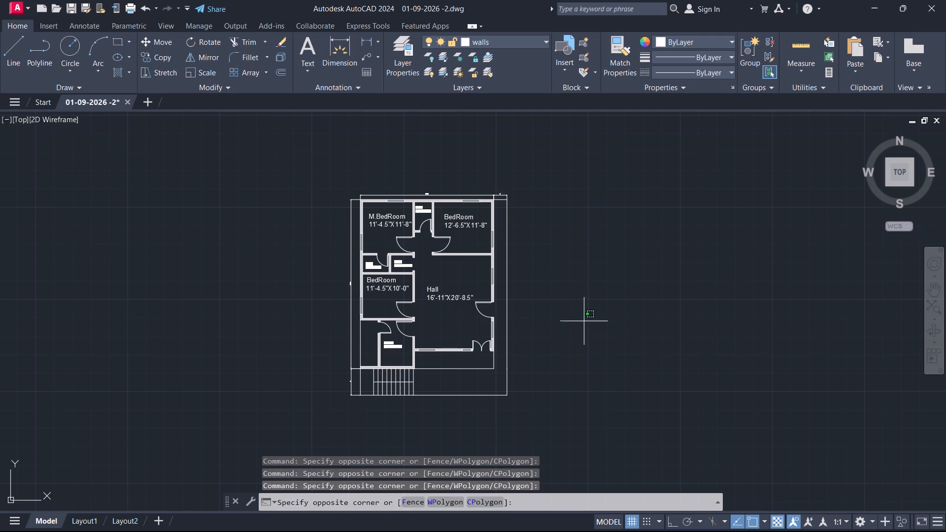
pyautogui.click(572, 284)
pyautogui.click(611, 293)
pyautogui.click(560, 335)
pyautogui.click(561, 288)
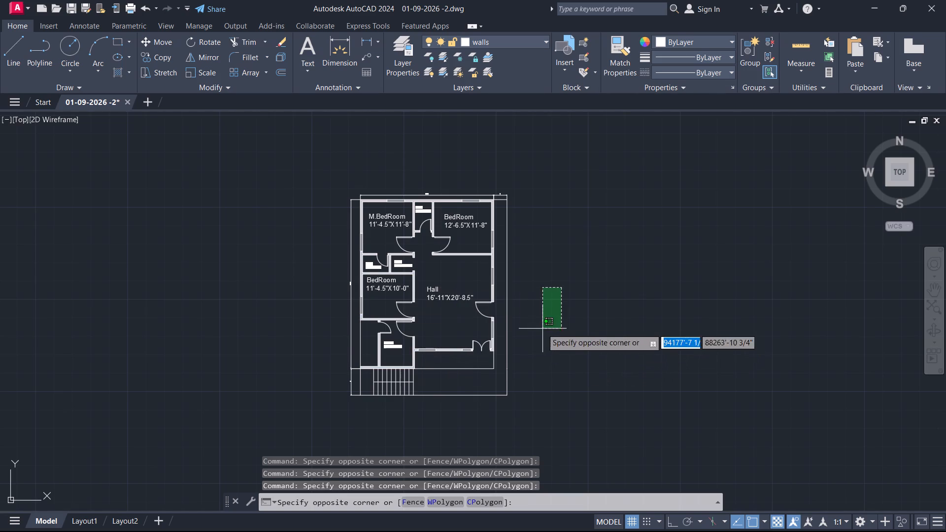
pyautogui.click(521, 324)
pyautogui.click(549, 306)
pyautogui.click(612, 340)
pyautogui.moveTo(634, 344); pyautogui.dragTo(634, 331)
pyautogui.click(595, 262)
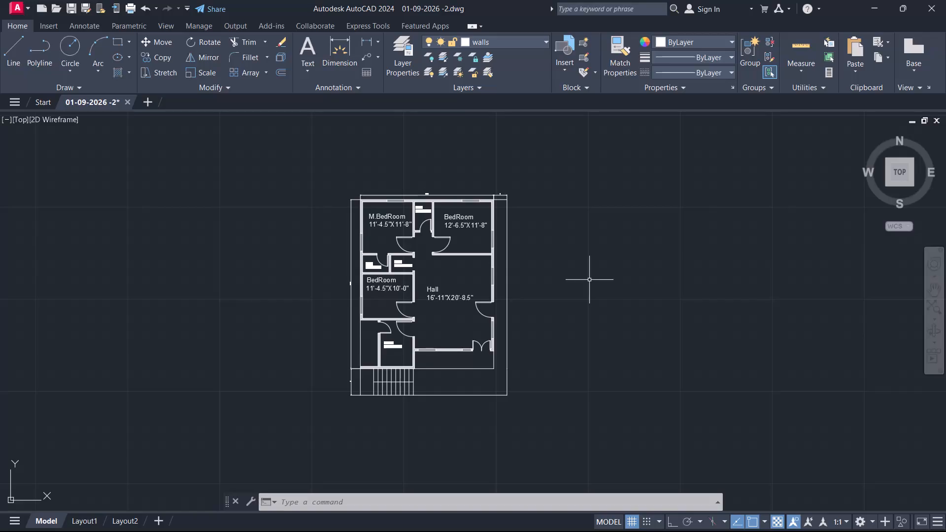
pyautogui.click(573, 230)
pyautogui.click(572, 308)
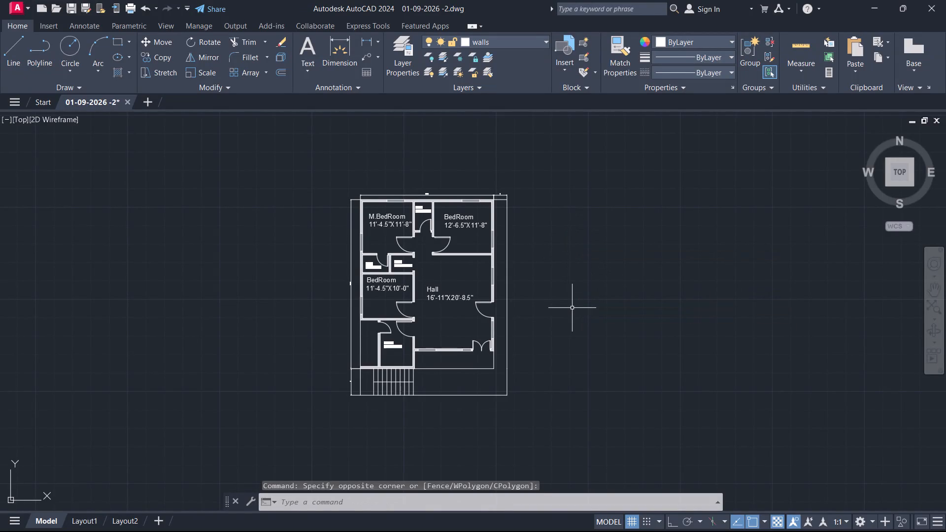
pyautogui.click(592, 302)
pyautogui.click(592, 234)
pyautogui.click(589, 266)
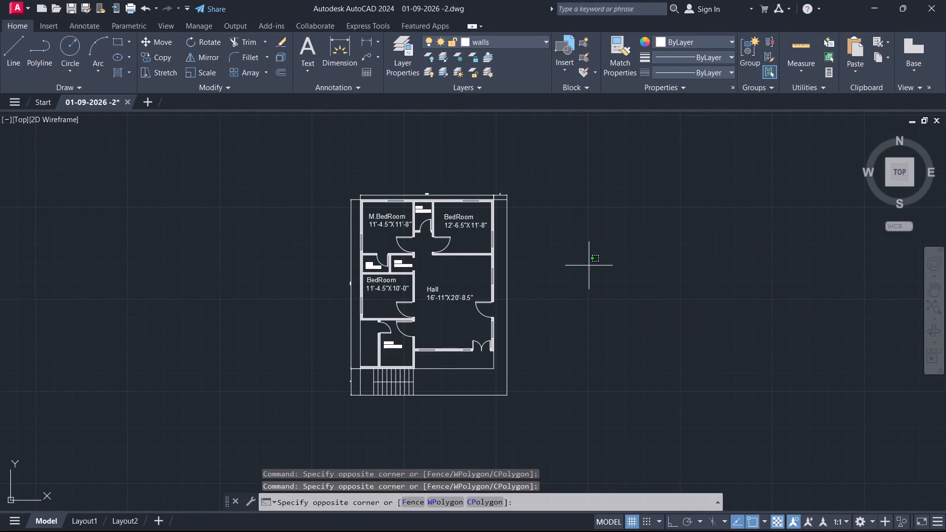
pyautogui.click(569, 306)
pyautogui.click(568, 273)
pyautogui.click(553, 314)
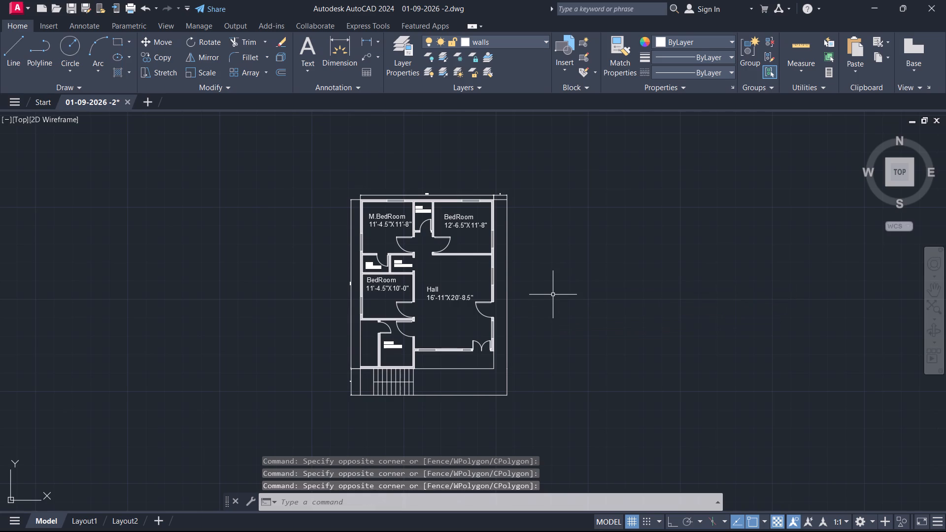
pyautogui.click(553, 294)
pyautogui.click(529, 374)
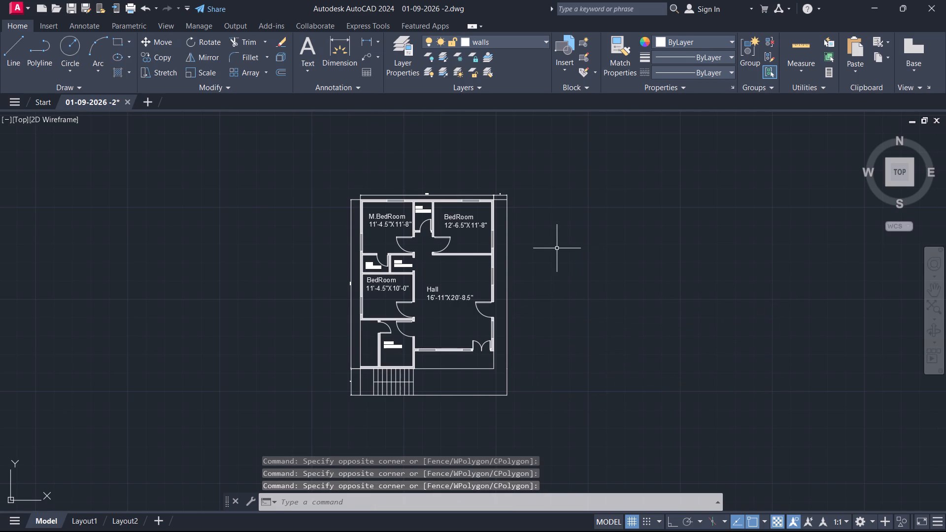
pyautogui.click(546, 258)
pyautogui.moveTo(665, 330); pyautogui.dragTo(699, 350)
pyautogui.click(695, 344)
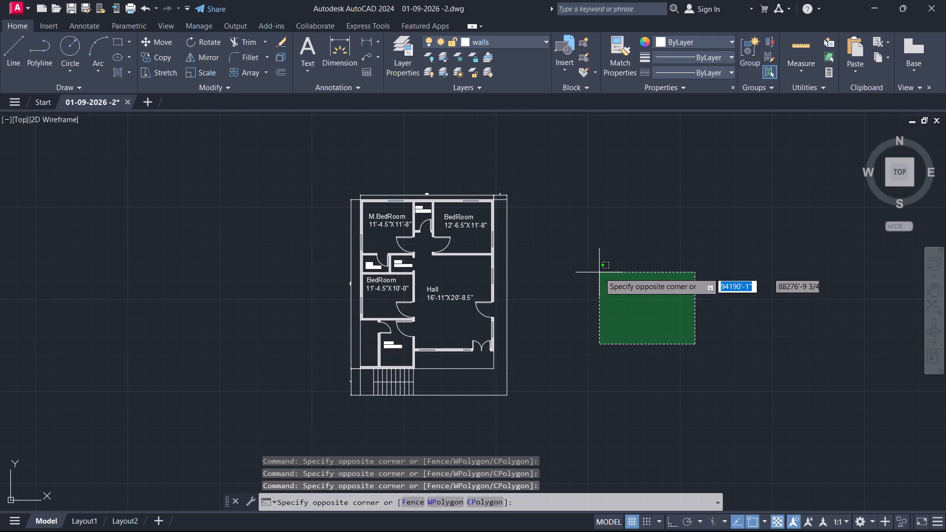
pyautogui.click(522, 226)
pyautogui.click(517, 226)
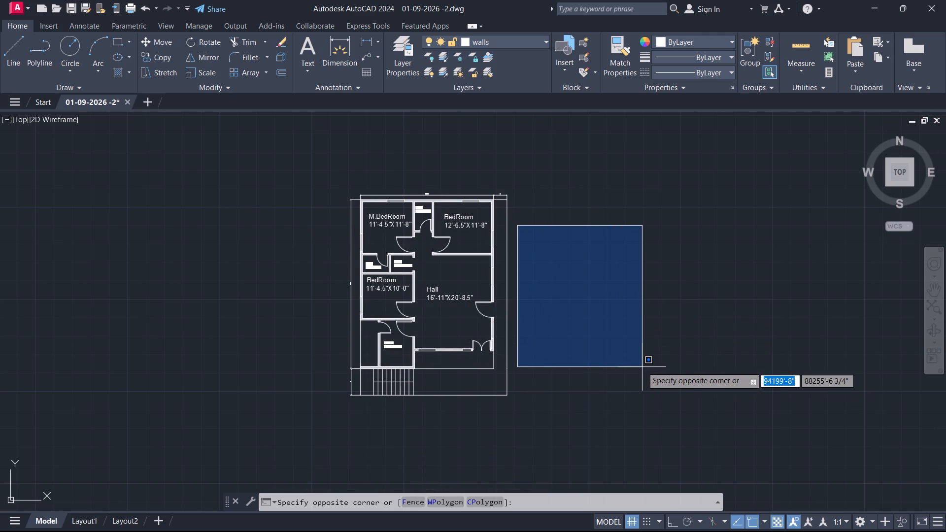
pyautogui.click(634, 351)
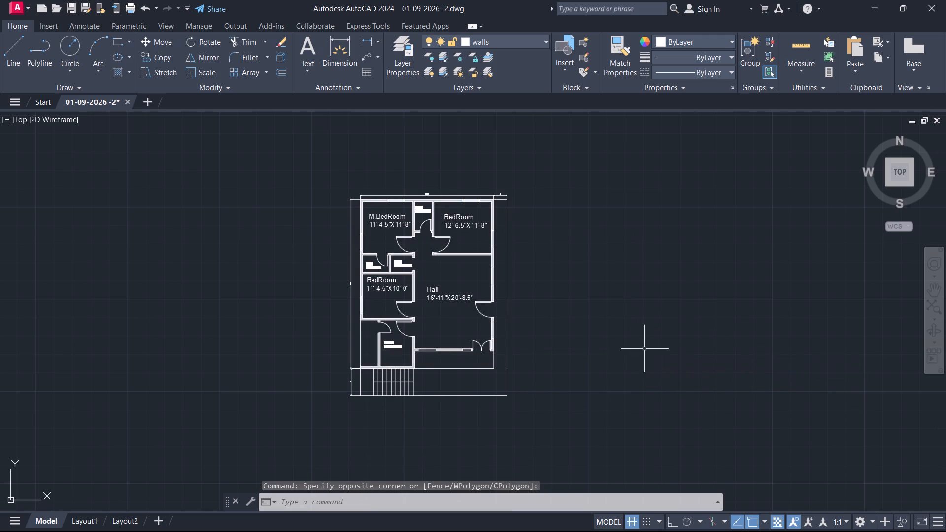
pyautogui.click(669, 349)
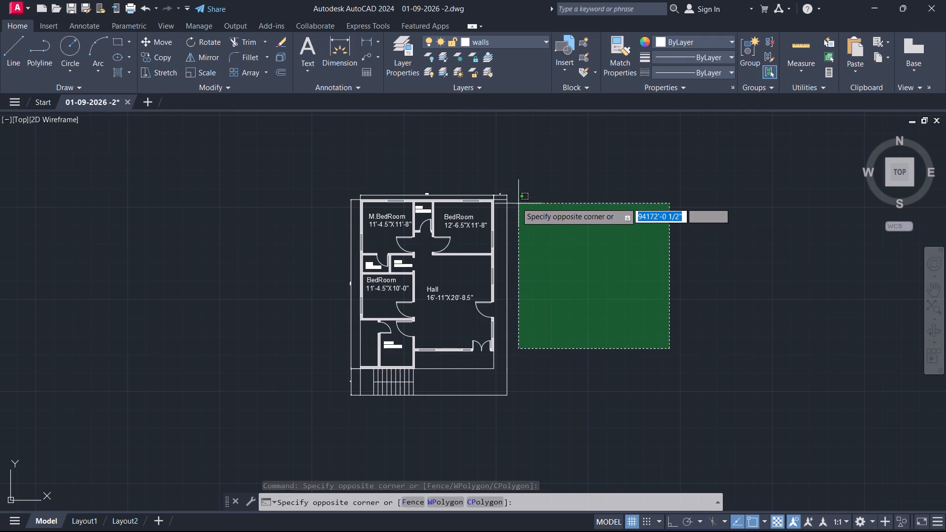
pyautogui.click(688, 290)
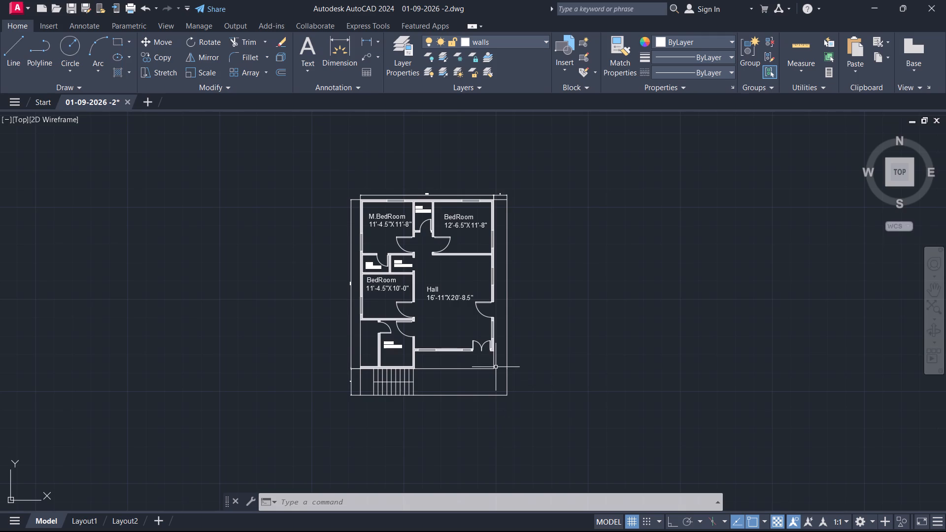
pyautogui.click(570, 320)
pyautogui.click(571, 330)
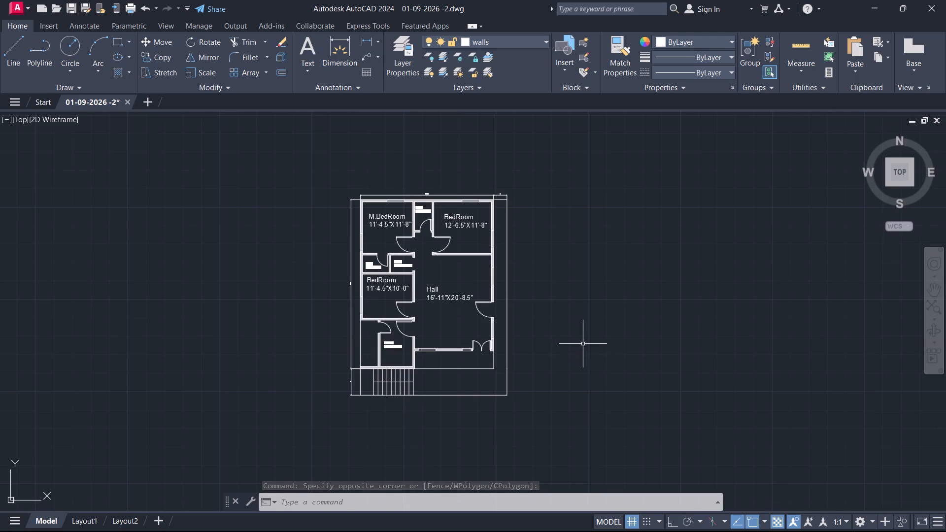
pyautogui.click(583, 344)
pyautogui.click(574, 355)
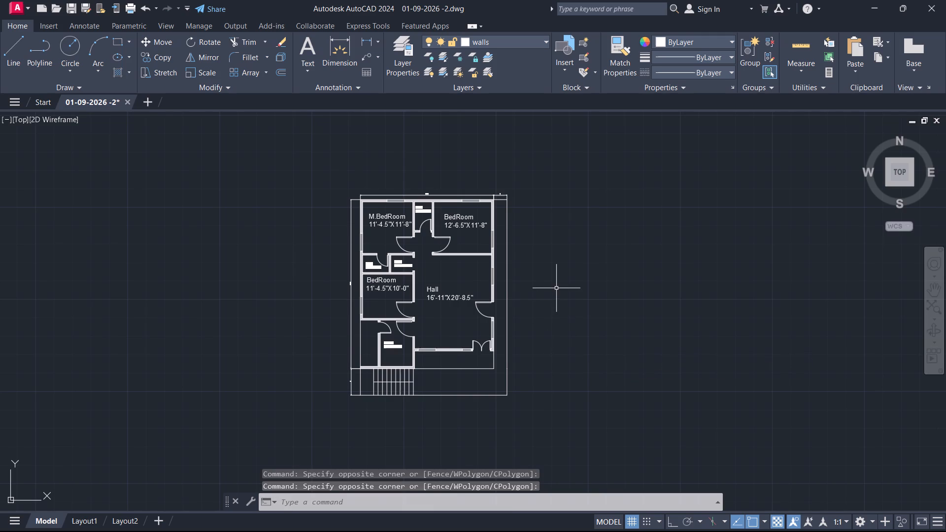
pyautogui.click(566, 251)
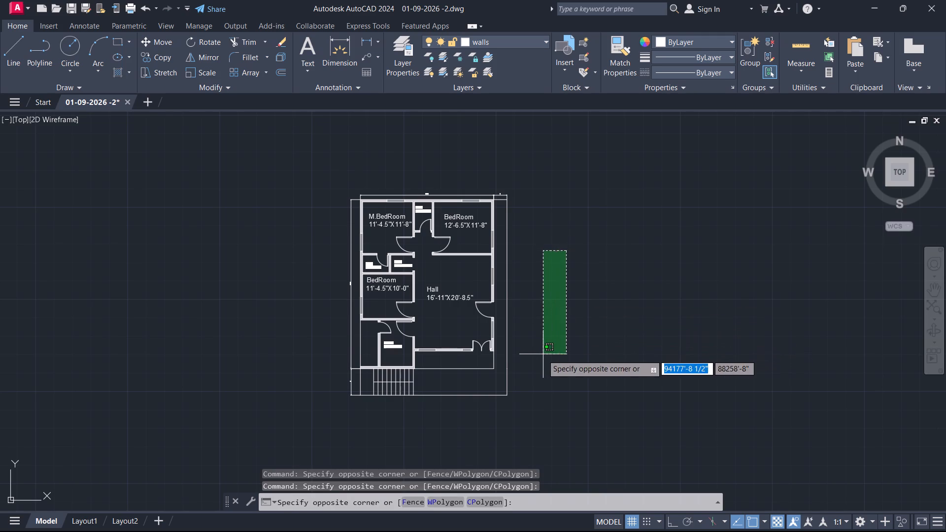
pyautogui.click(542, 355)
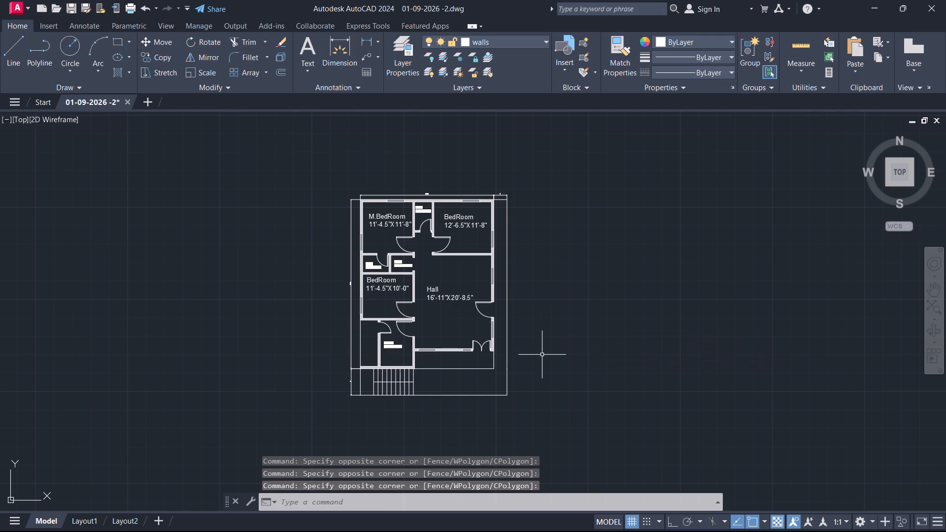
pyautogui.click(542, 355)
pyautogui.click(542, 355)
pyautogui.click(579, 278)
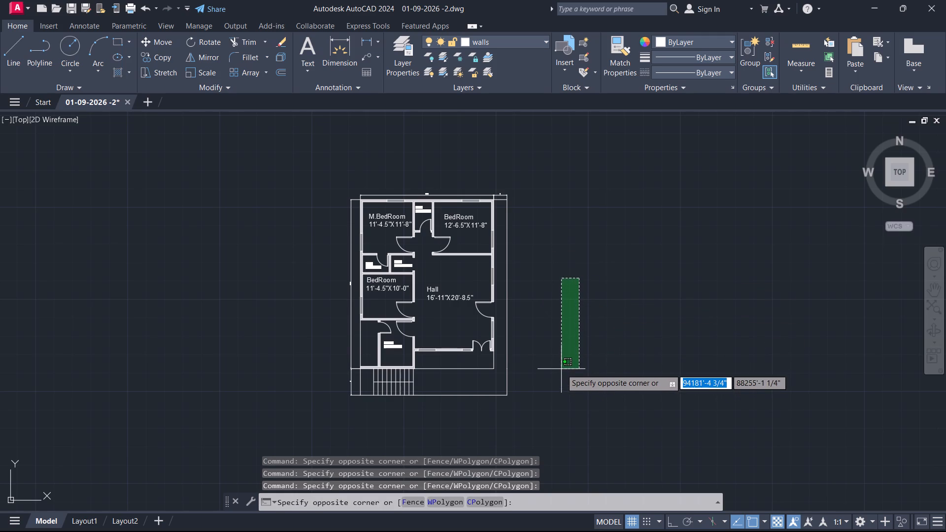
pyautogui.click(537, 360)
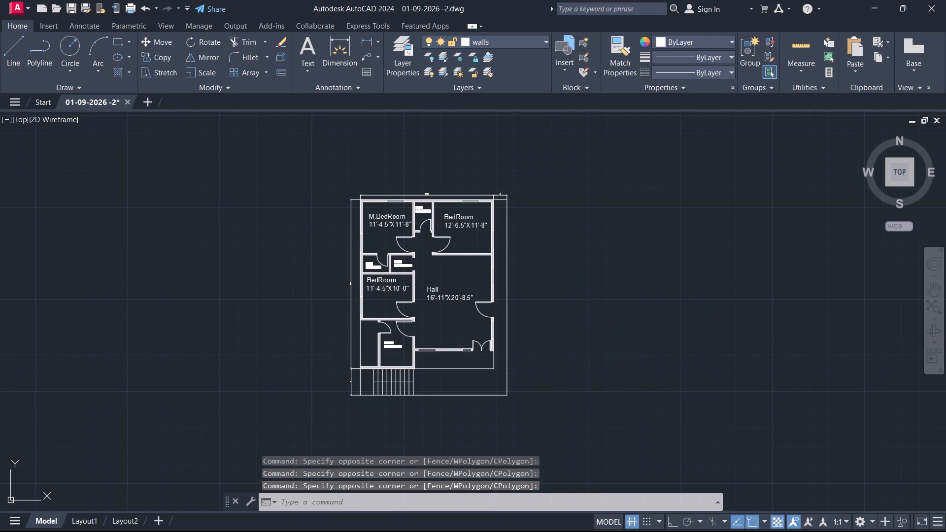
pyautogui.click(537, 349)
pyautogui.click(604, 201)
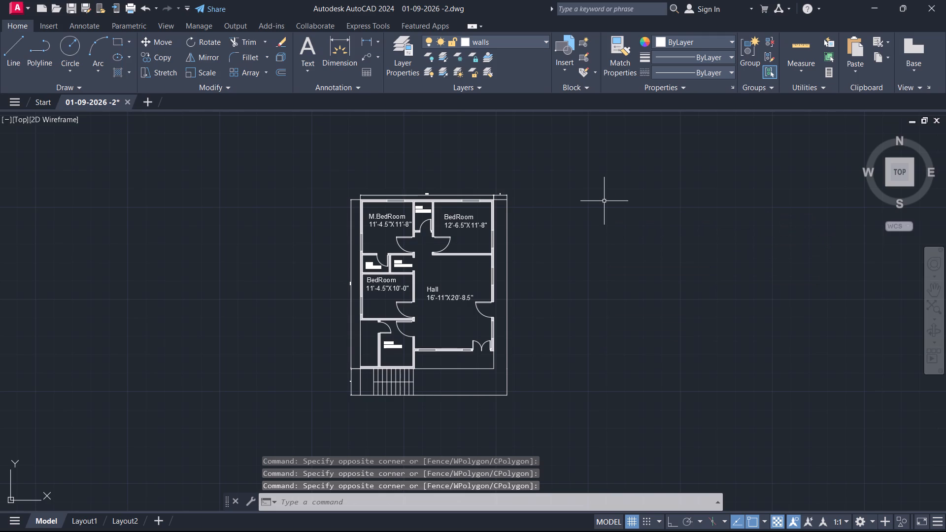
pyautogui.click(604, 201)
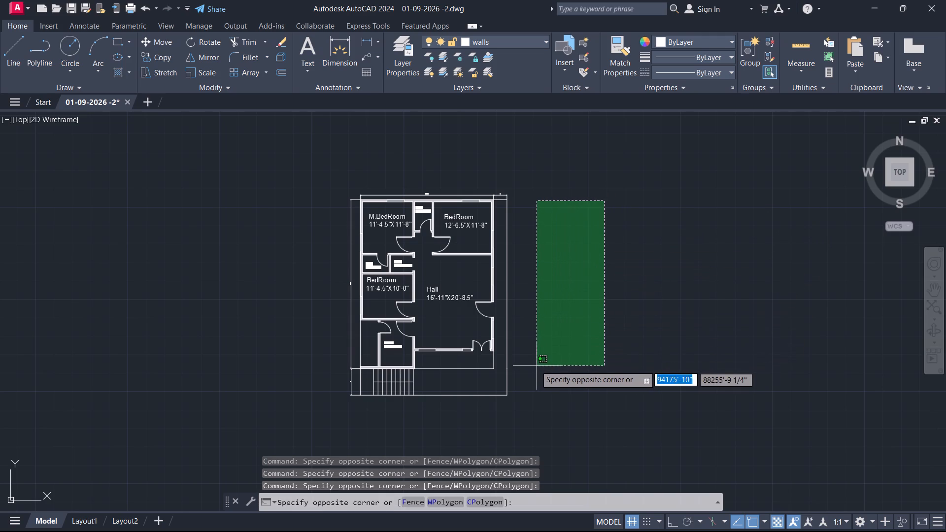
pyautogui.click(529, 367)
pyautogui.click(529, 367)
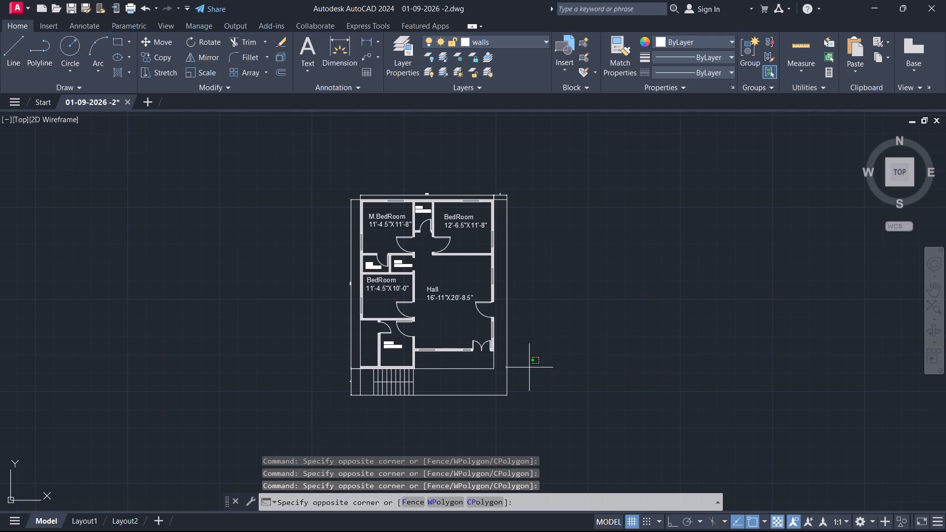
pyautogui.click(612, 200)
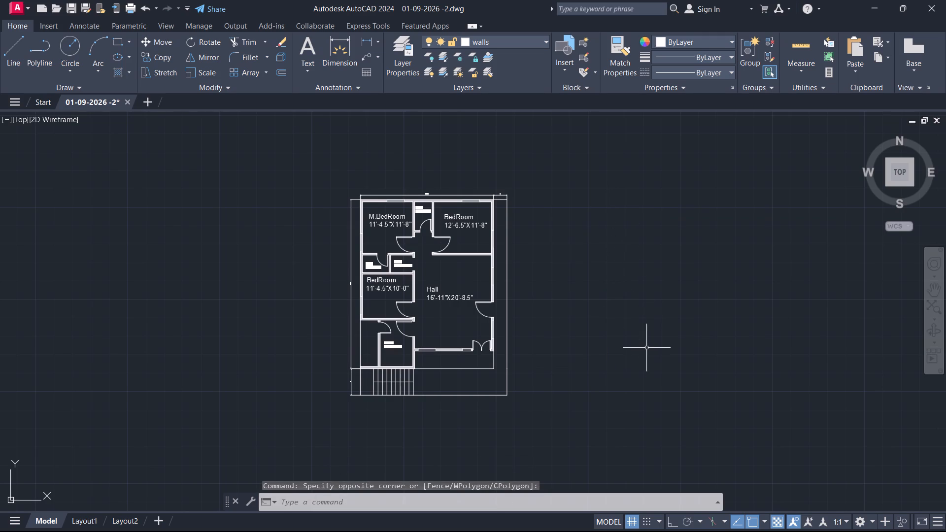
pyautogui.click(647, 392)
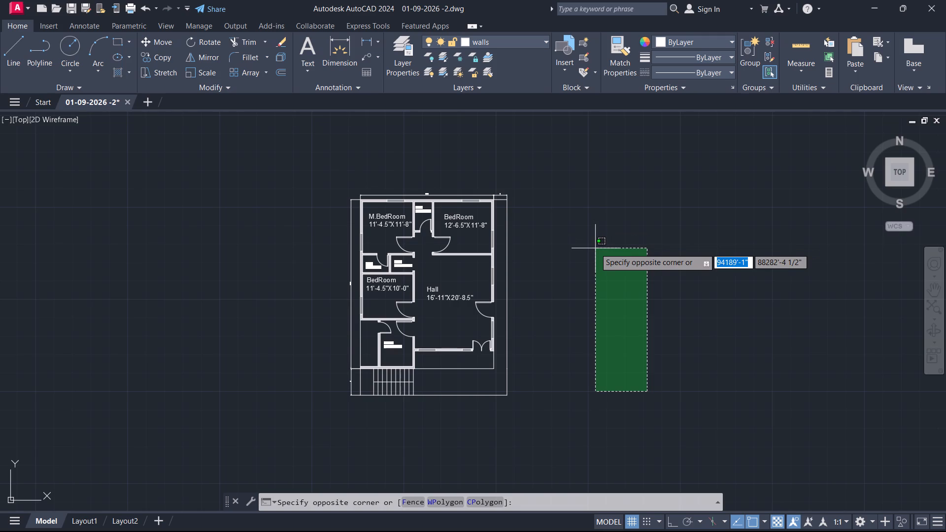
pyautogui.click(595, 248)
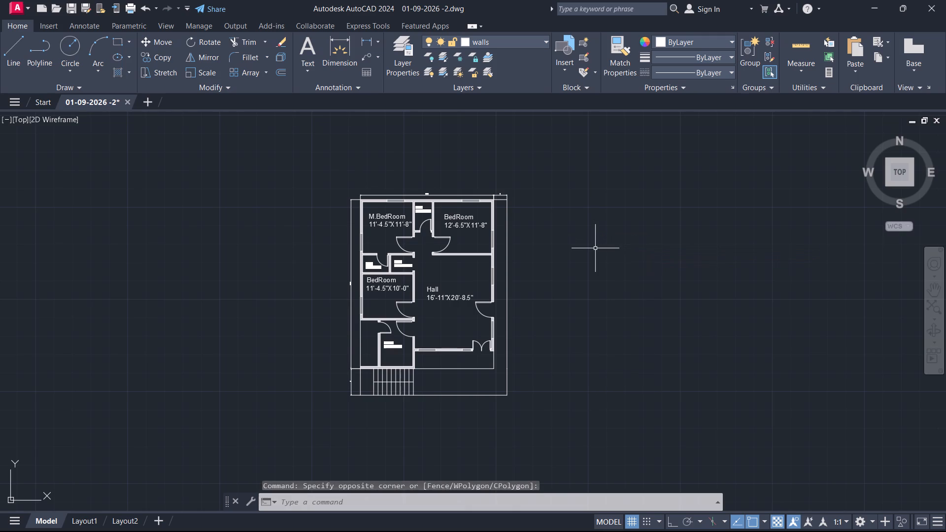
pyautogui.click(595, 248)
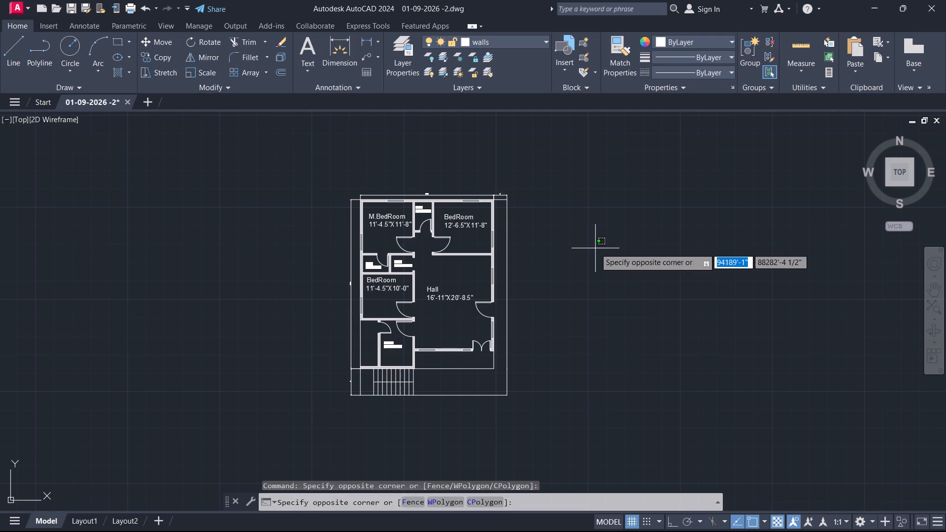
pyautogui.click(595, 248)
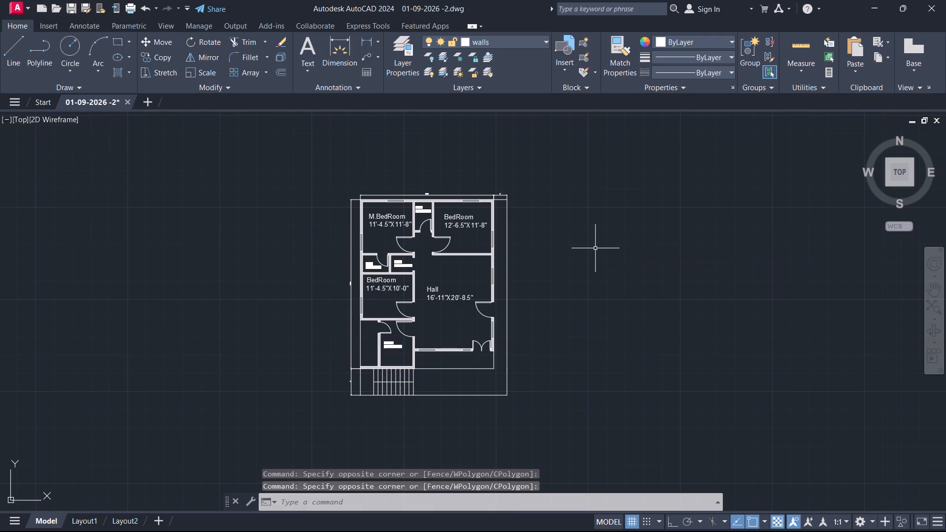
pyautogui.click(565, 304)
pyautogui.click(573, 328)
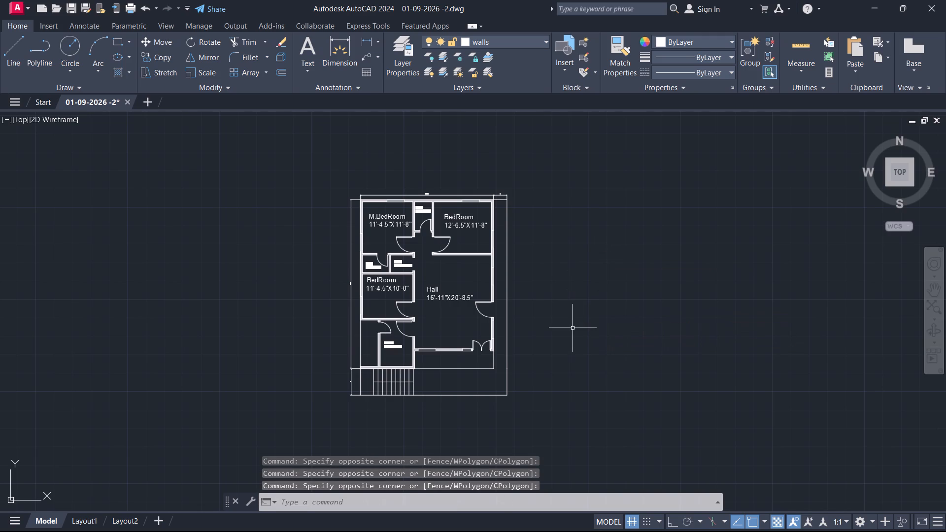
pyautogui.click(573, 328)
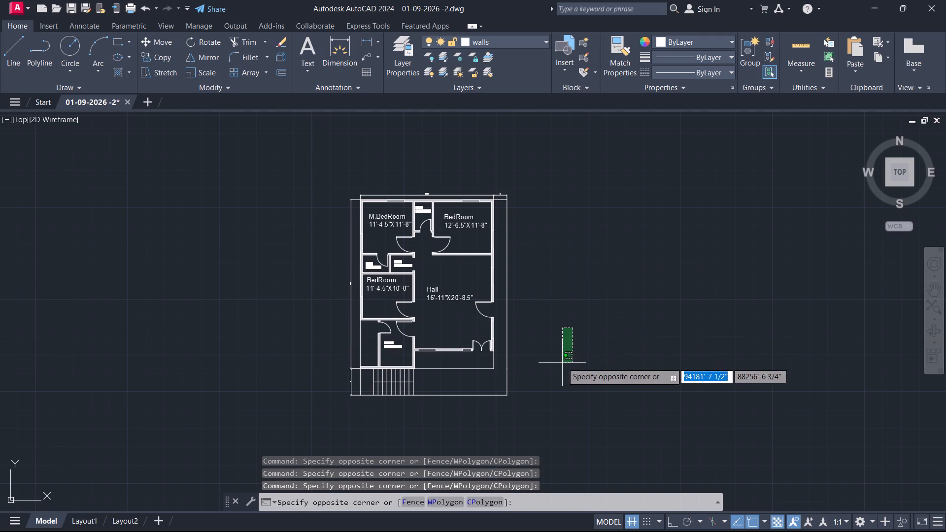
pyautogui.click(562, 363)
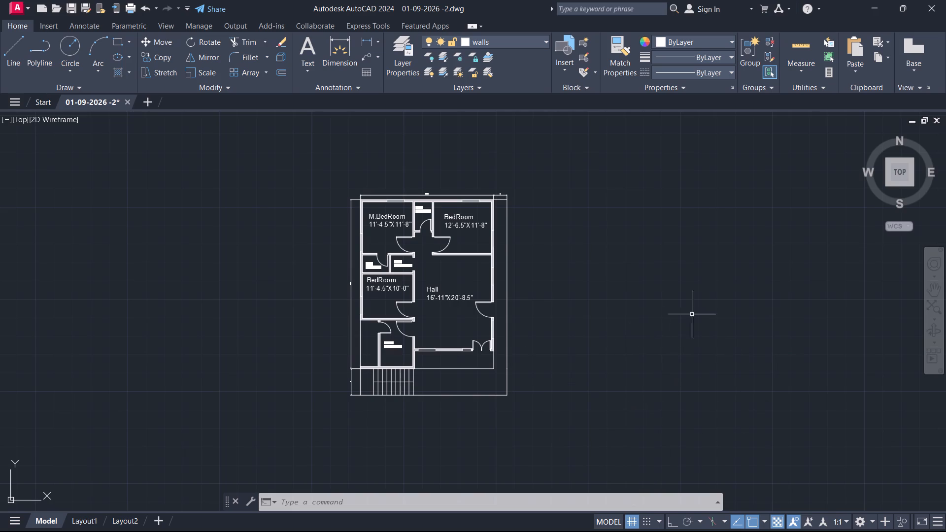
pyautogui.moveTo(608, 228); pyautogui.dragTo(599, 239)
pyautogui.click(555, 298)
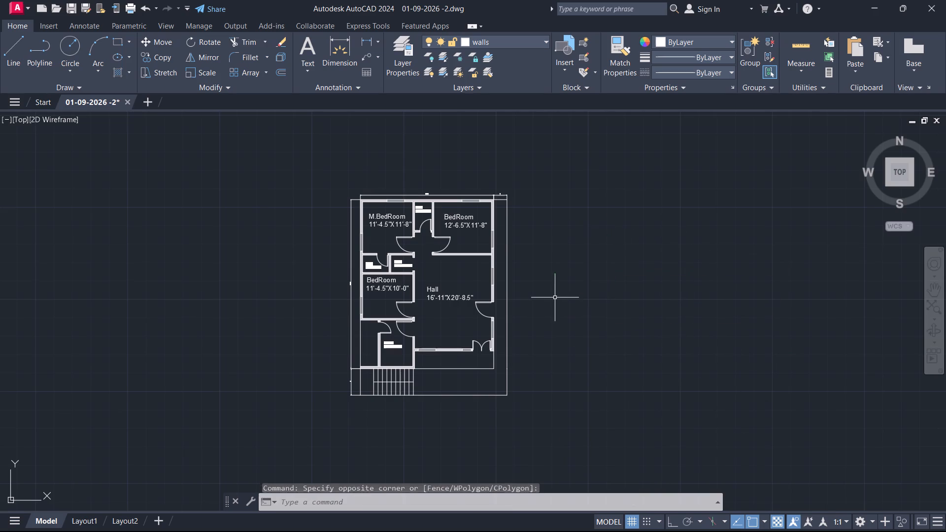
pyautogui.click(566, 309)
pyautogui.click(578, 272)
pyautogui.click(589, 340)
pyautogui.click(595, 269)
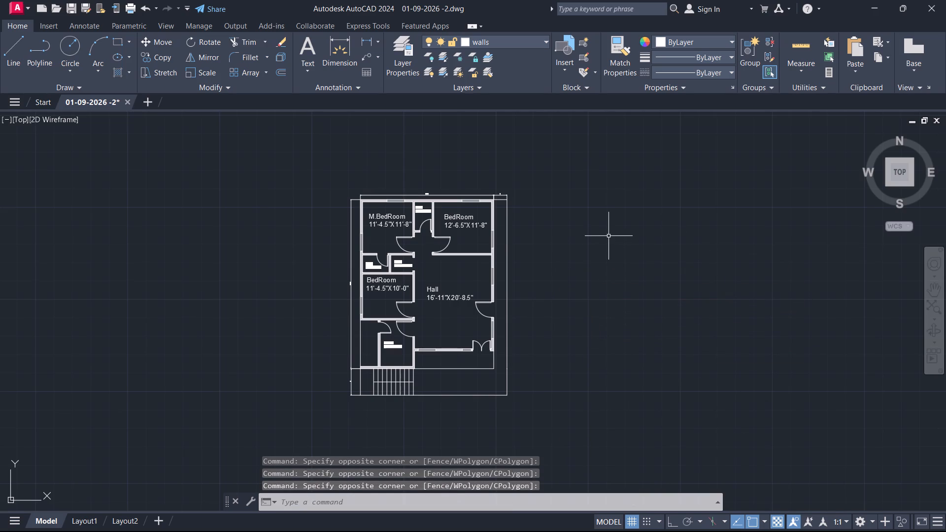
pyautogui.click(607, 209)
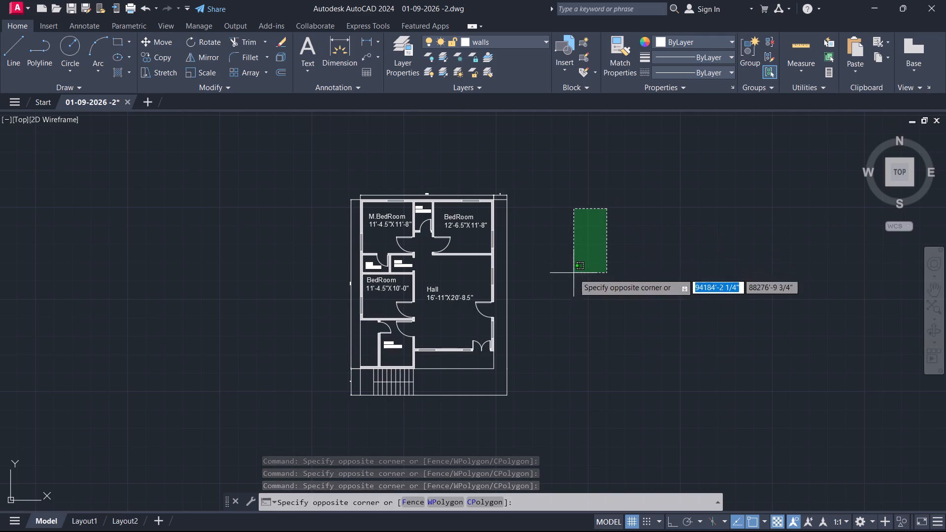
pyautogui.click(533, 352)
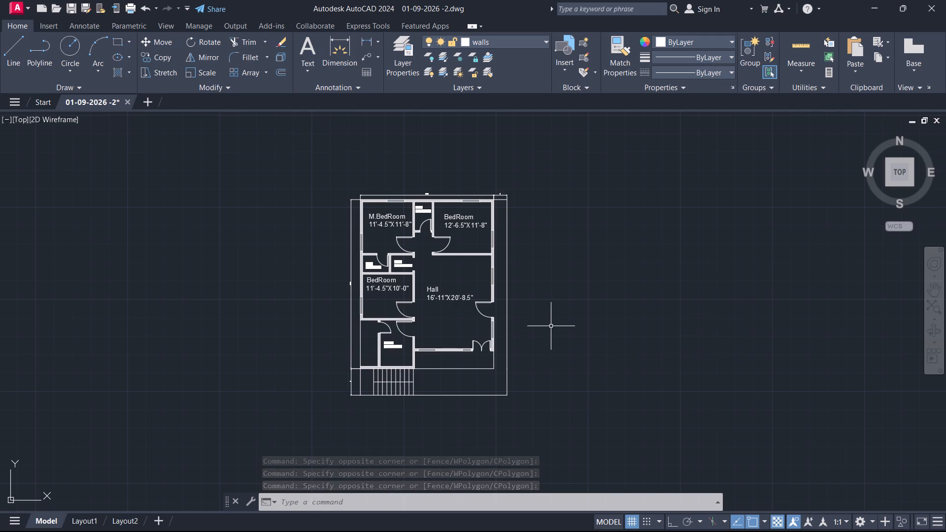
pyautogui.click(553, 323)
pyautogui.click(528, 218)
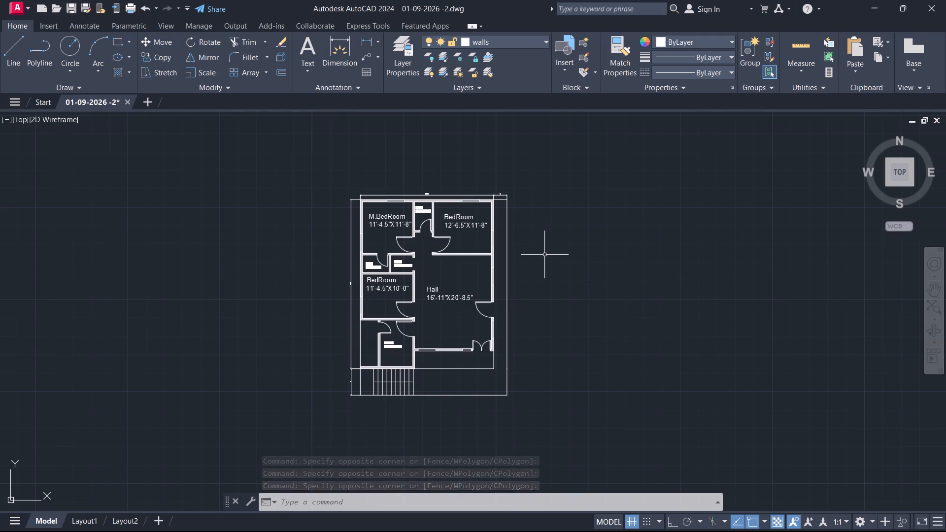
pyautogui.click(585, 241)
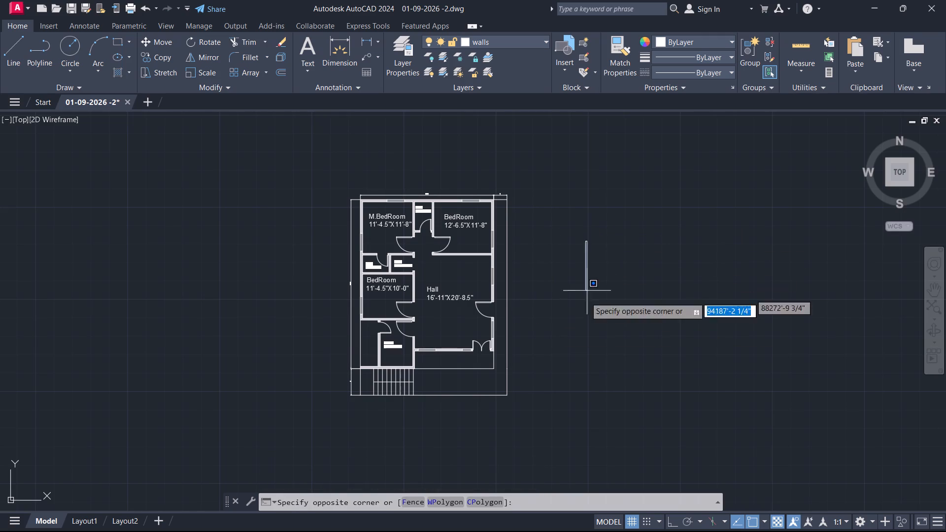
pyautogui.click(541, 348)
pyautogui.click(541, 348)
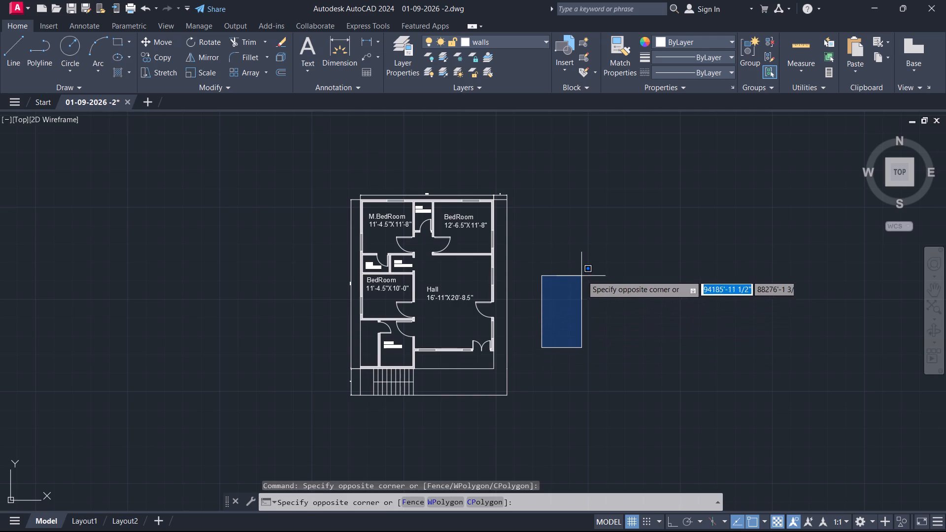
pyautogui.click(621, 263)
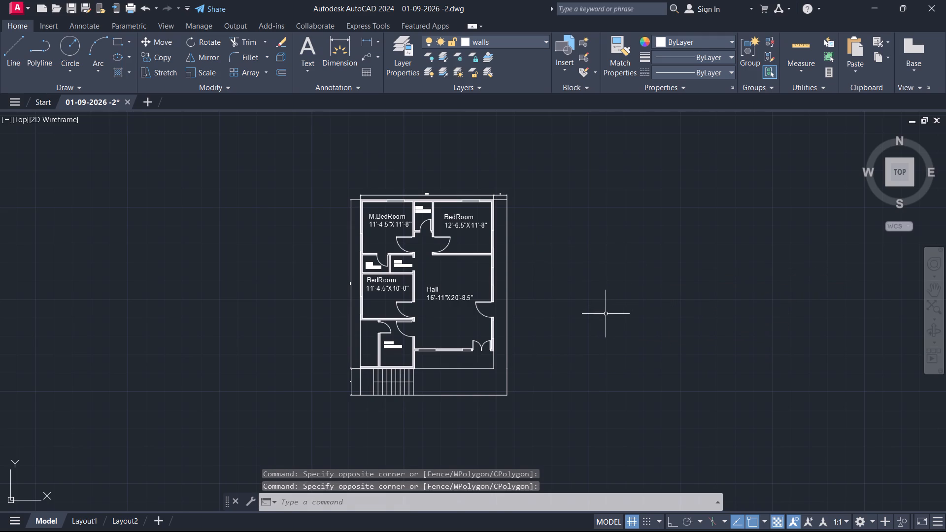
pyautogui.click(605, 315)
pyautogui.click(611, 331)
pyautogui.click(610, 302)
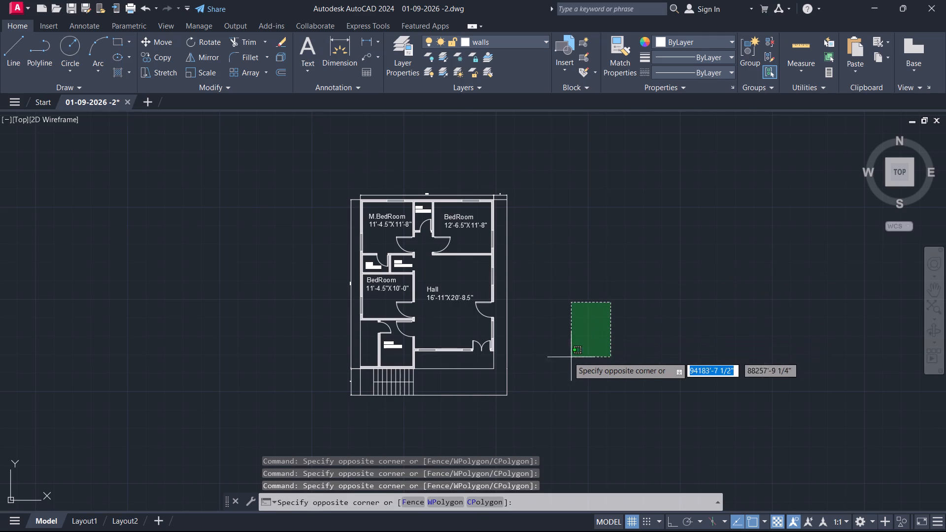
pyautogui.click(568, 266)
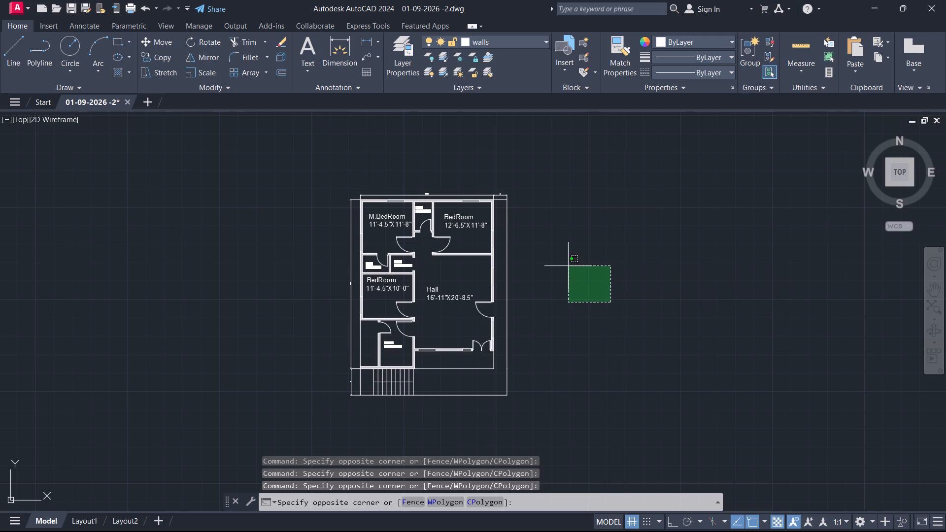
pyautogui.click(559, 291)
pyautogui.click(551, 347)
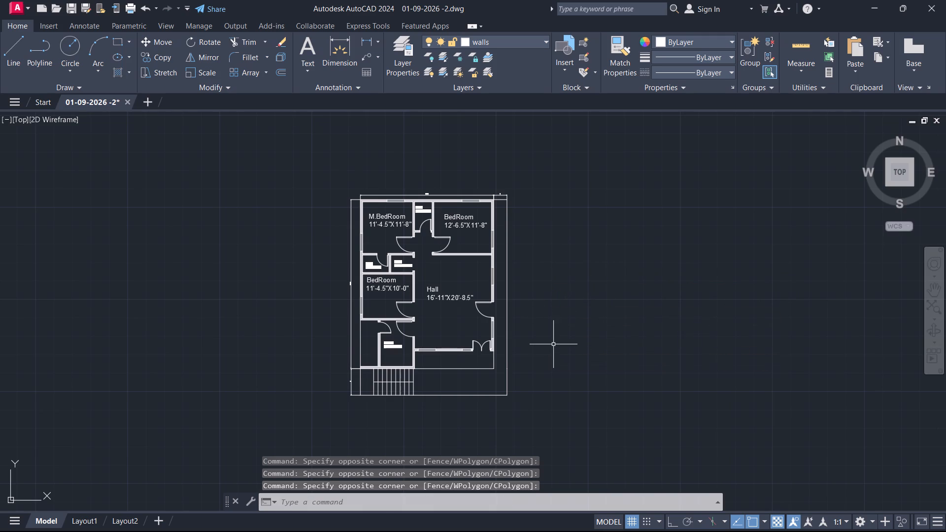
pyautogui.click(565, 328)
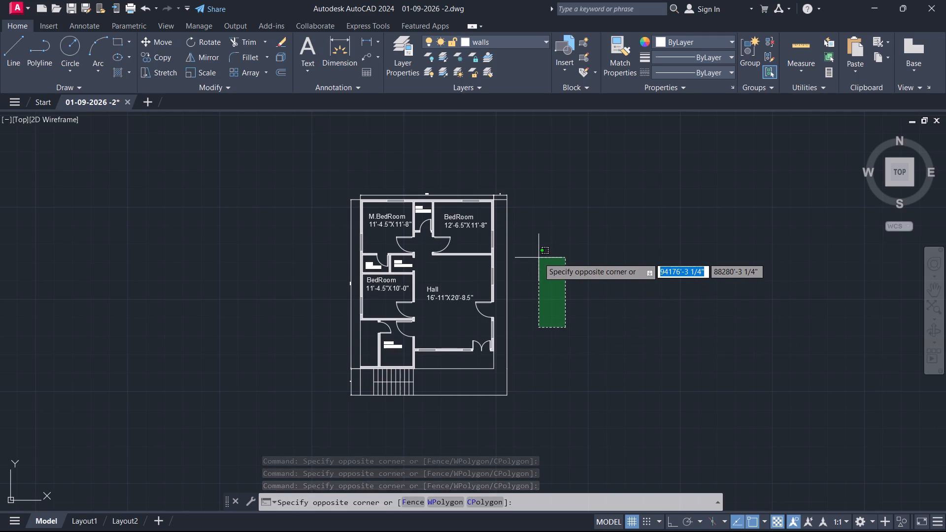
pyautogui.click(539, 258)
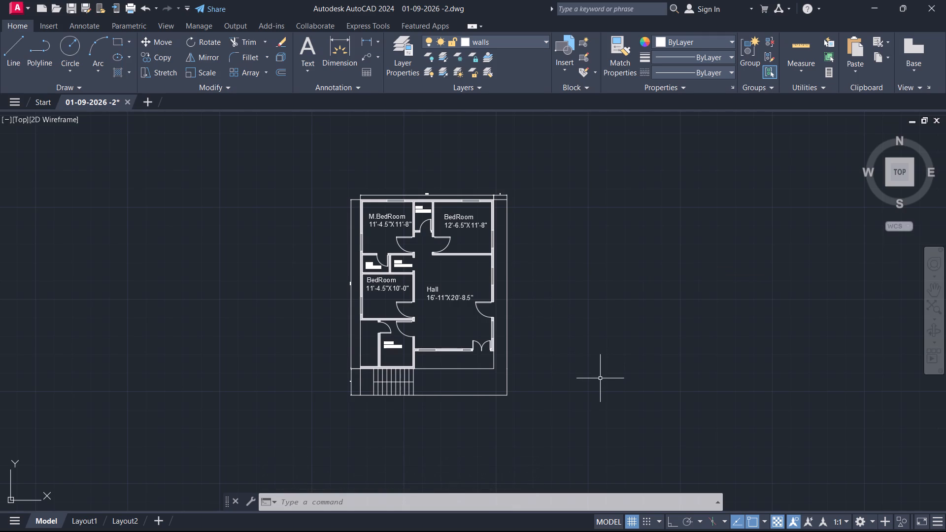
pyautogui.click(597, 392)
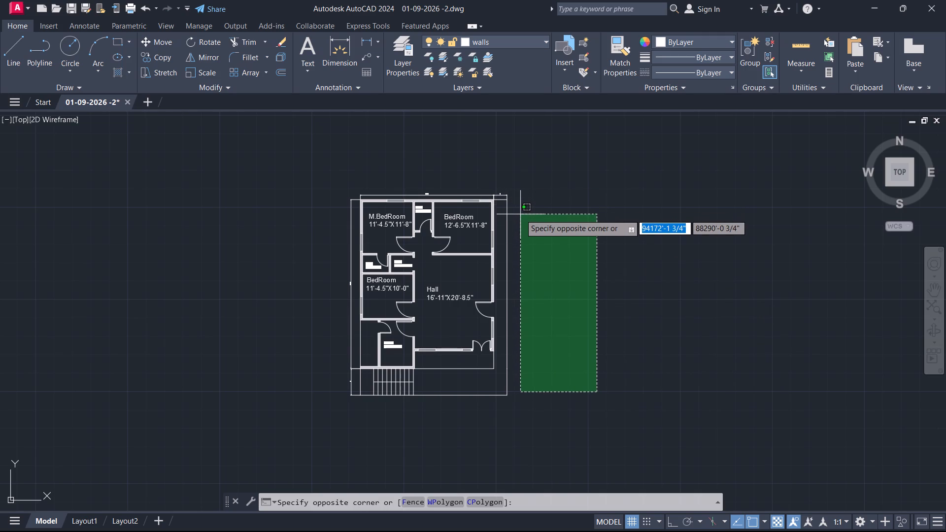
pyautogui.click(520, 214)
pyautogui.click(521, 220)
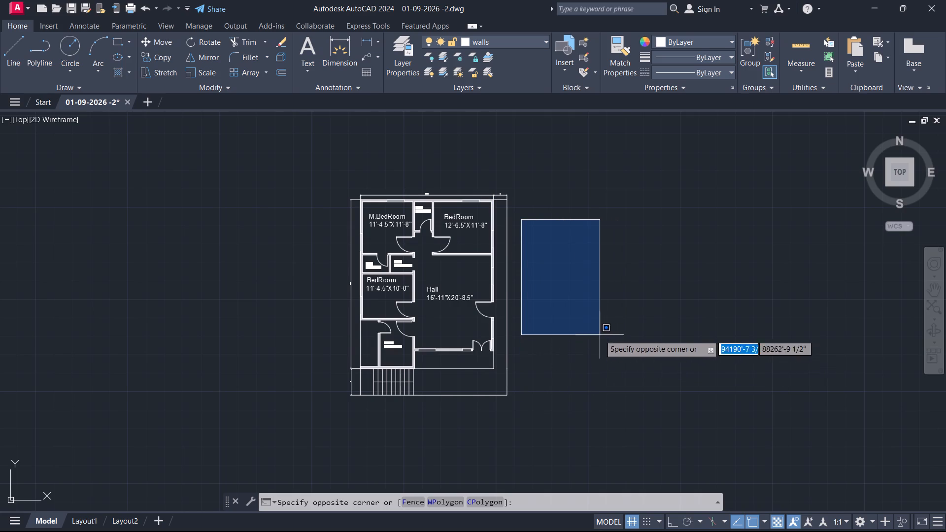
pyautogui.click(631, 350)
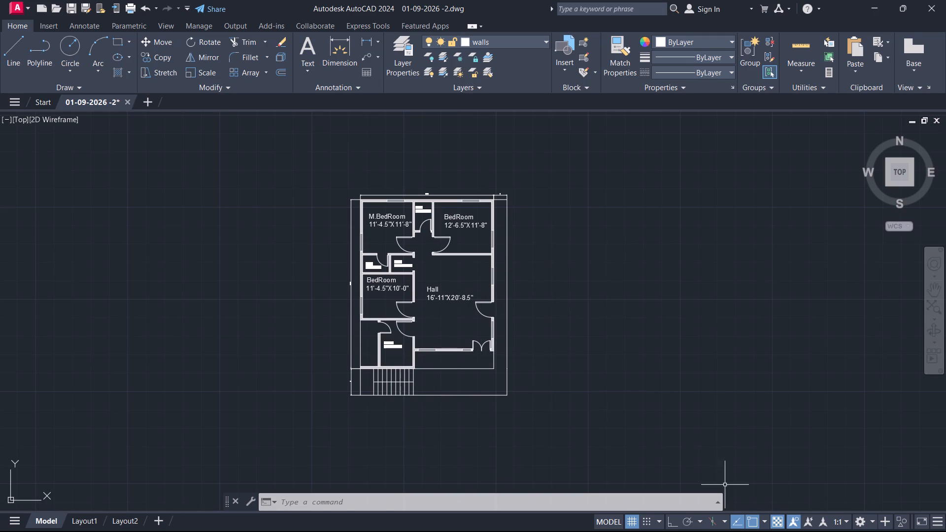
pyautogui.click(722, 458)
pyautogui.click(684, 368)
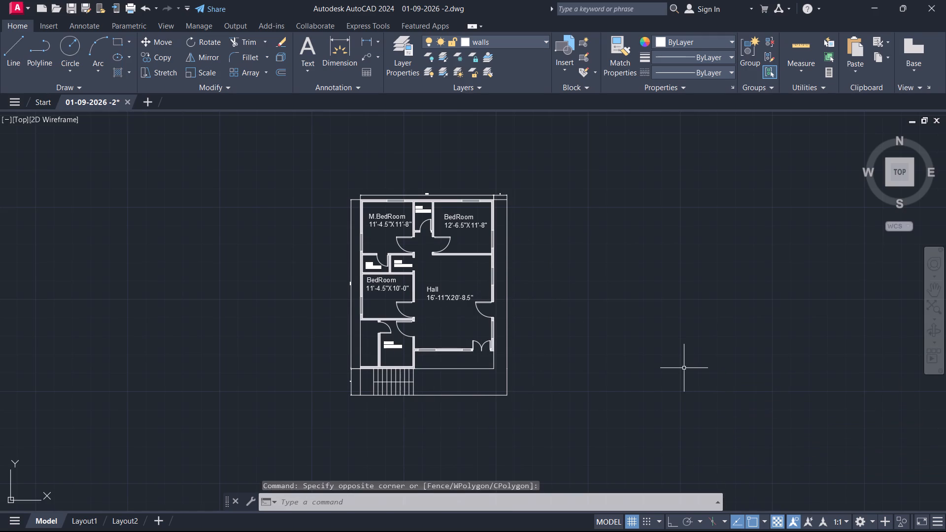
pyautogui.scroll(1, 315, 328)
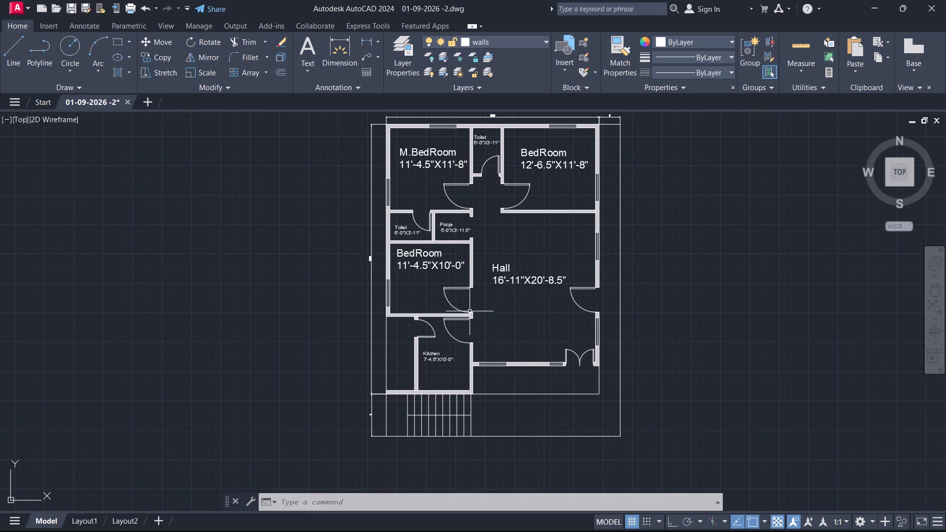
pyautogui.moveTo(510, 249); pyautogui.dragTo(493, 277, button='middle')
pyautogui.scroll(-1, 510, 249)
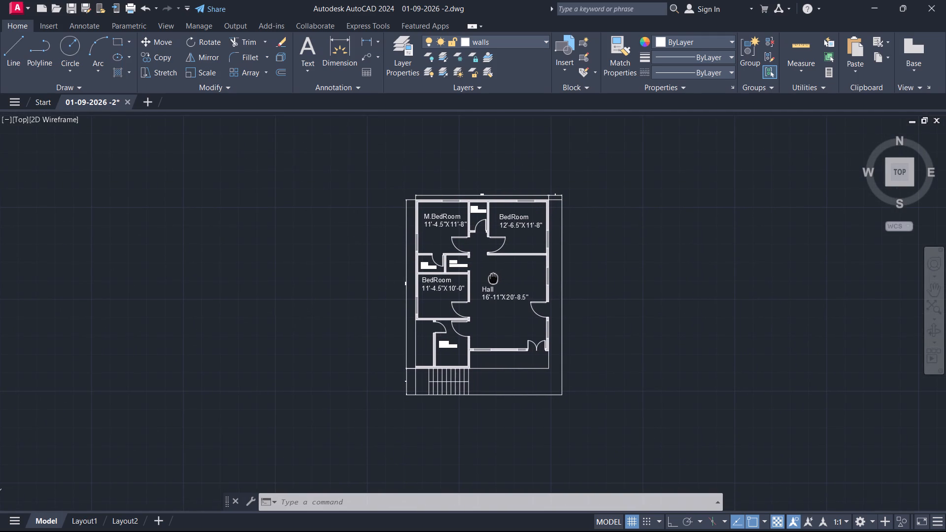
# Scale up the Kitchen room label from its upper-left corner to a little over twice its size.
pyautogui.scroll(1, 493, 277)
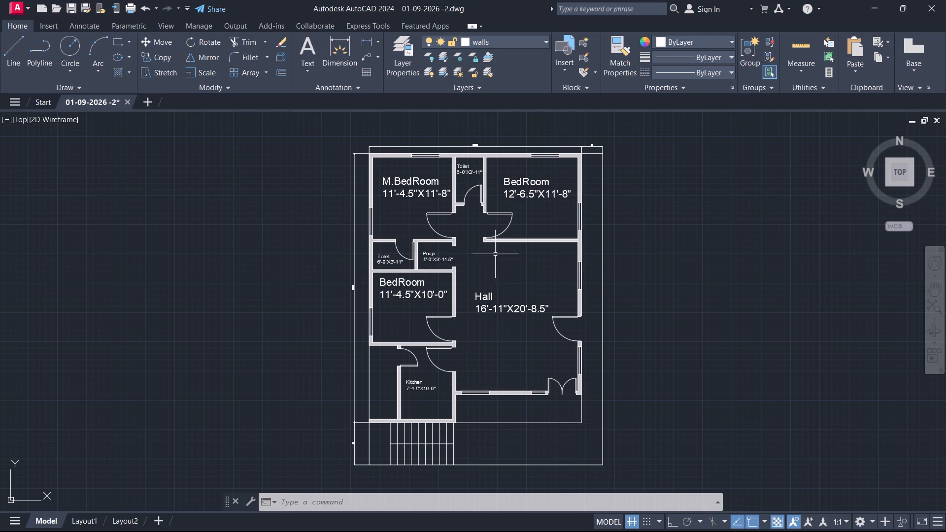
pyautogui.scroll(3, 404, 384)
pyautogui.click(412, 377)
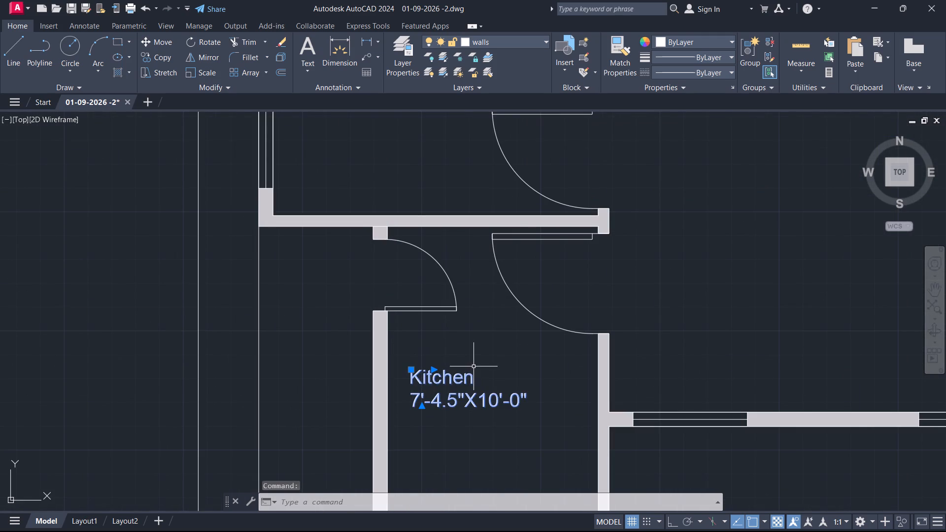
pyautogui.write('sc')
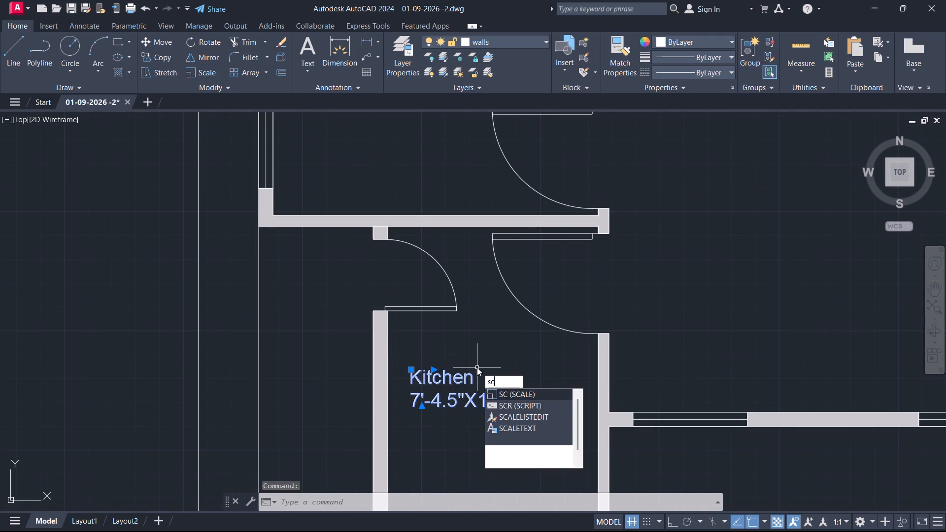
pyautogui.press('Return')
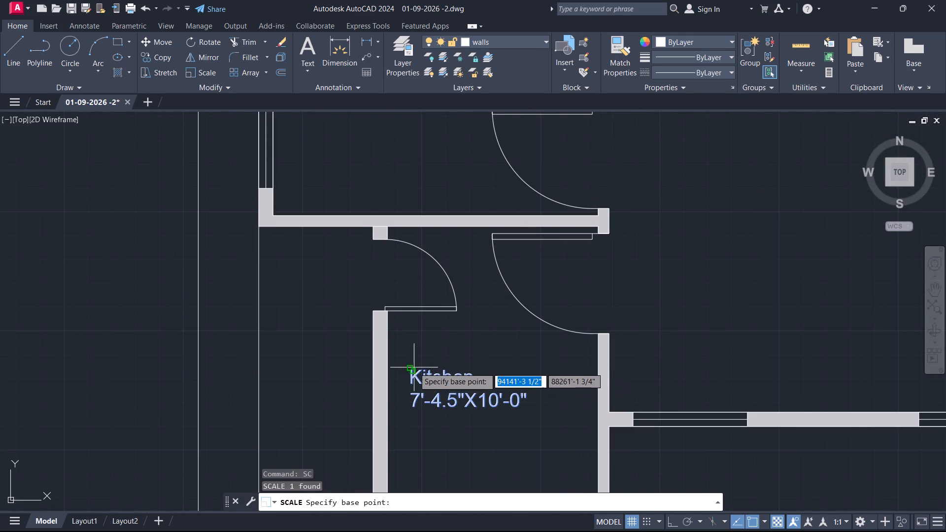
pyautogui.click(407, 368)
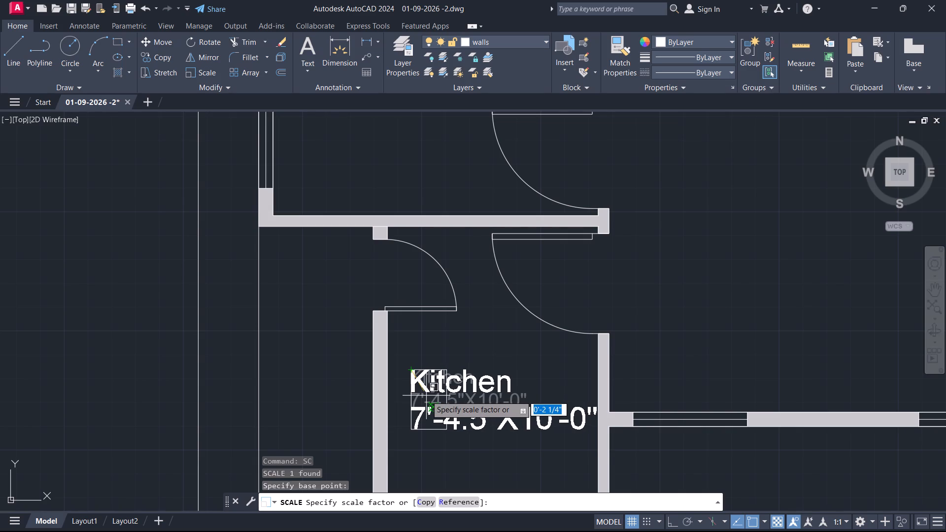
pyautogui.click(426, 396)
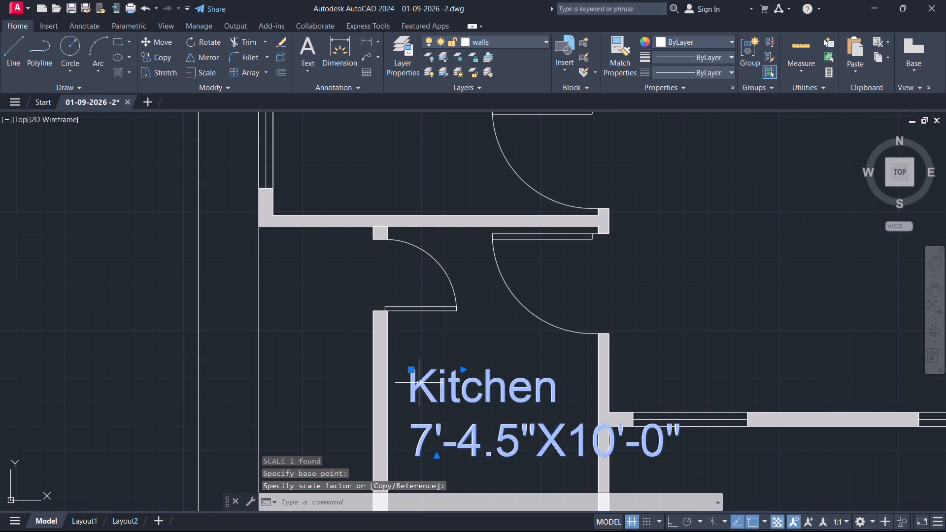
# Scale the enlarged Kitchen label down from its upper-left corner so both text lines fit between the kitchen walls.
pyautogui.click(419, 383)
pyautogui.write('sc')
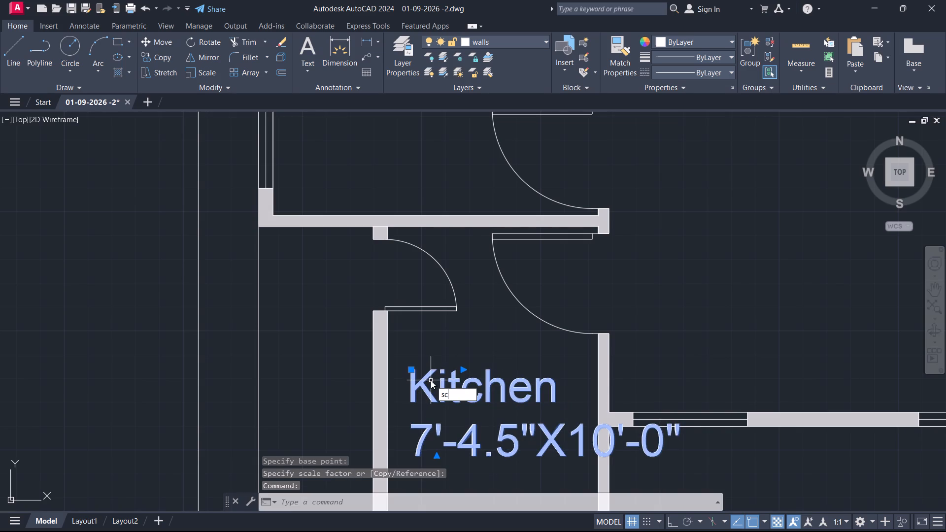
pyautogui.press('Return')
pyautogui.click(407, 369)
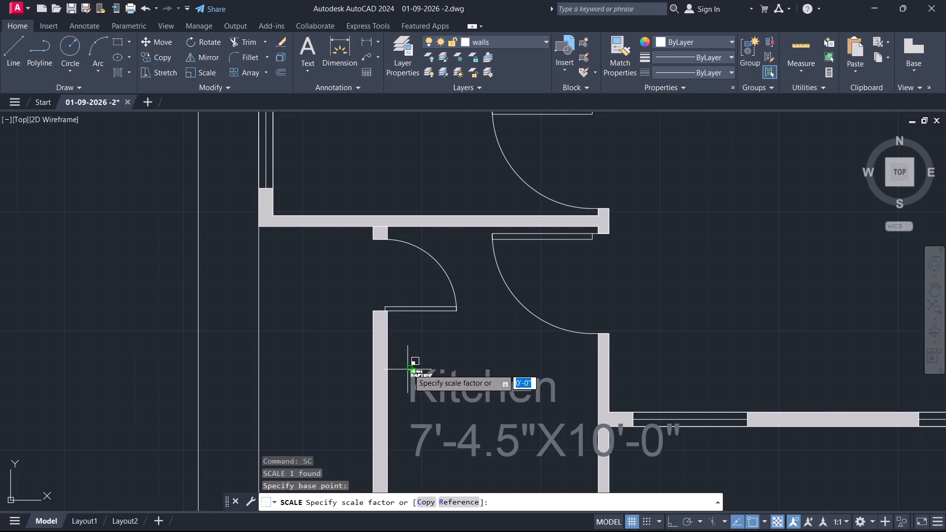
pyautogui.click(438, 374)
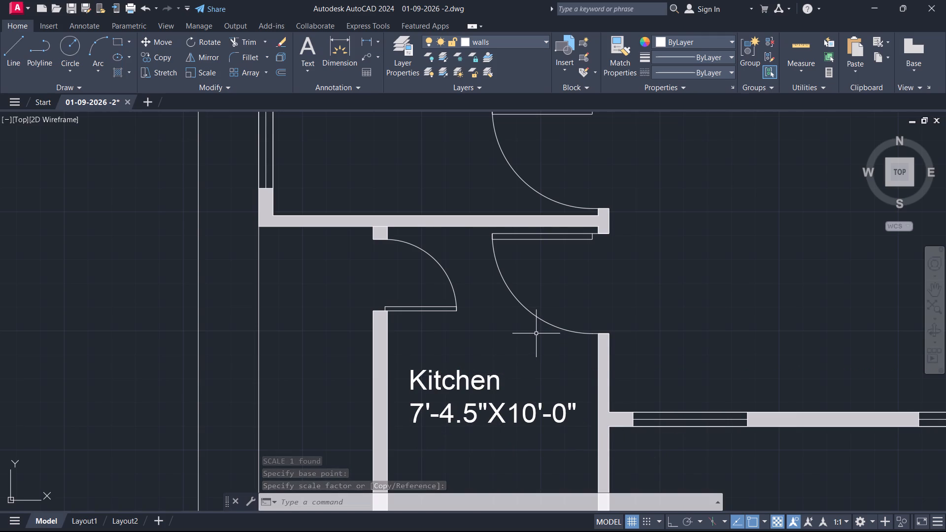
pyautogui.scroll(-1, 530, 330)
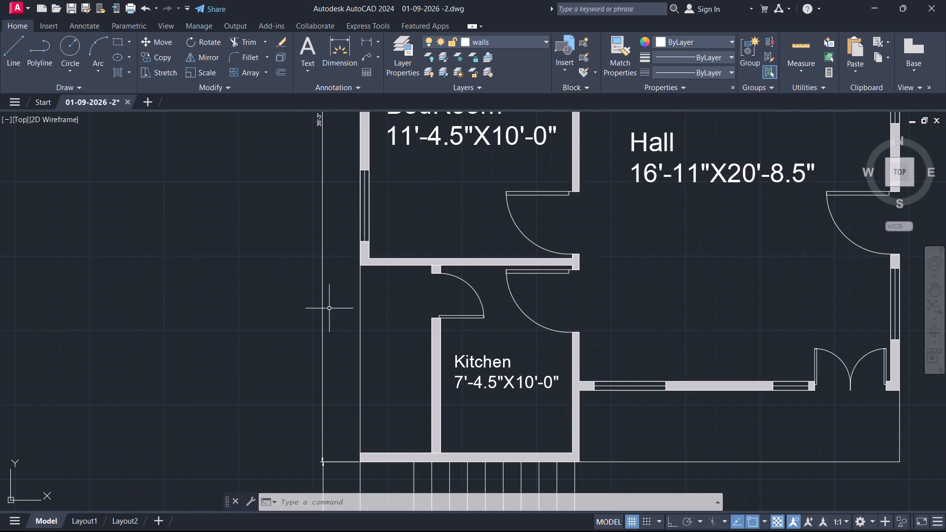
pyautogui.click(294, 346)
pyautogui.click(237, 304)
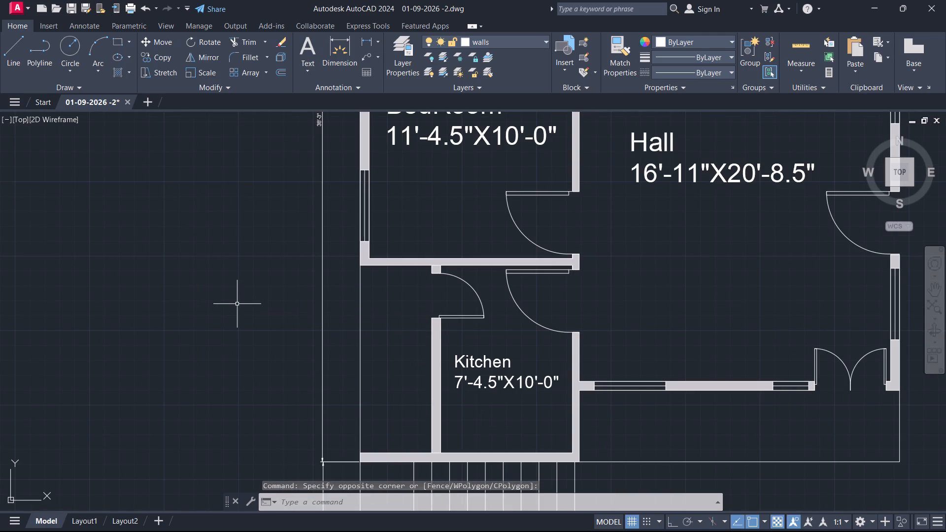